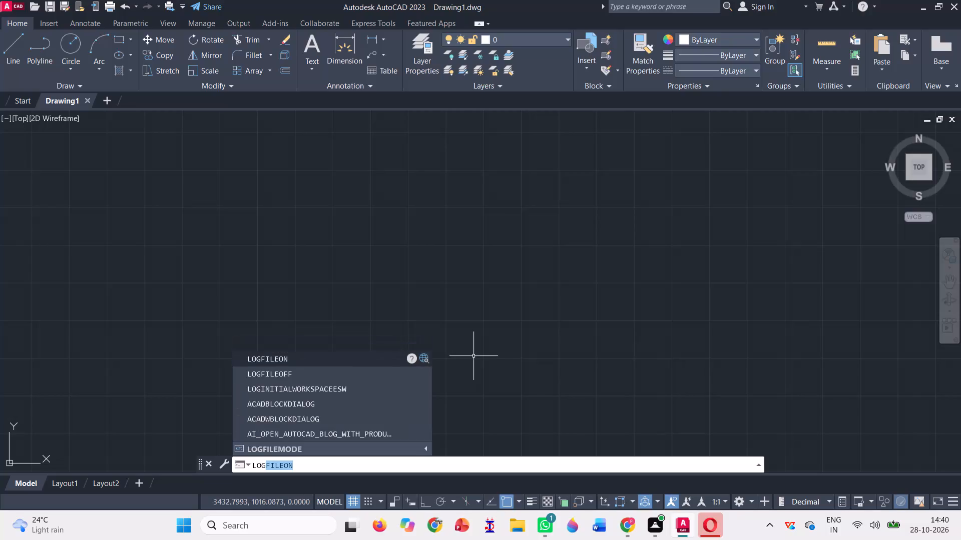
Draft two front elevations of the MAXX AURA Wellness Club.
Turn on log file recording for the drawing session with LOGFILEON.
key(Return)
Set the length type to Engineering in the drawing units and open the length precision choices.
text(un)
key(Return)
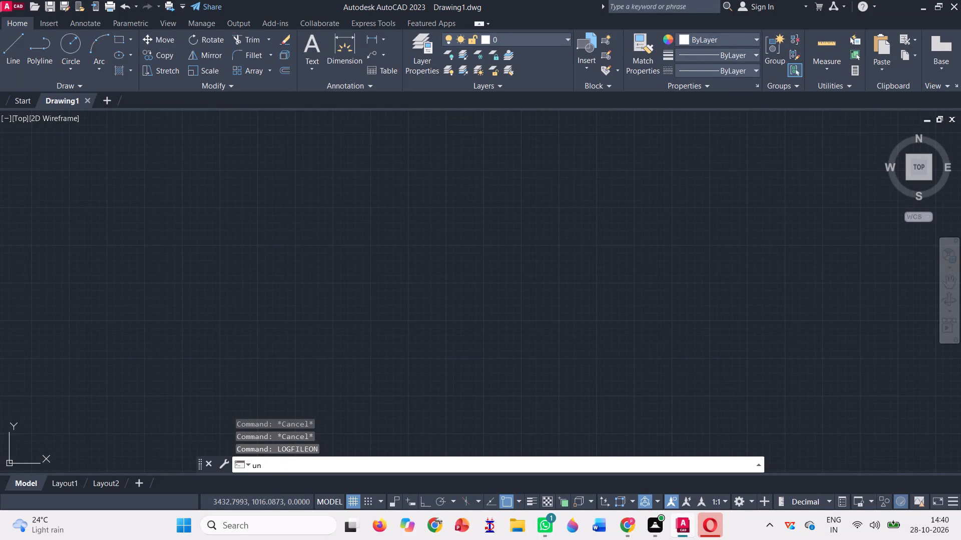
click(450, 171)
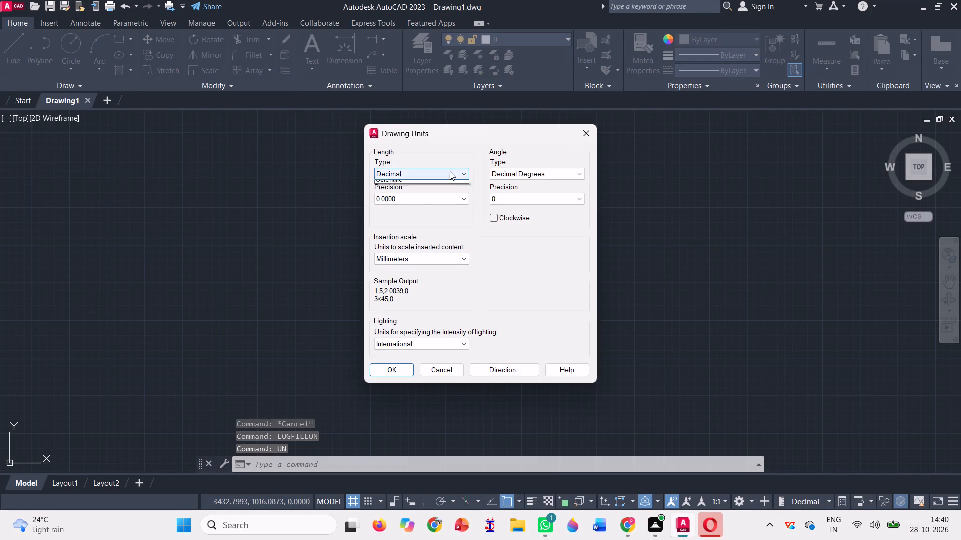
click(446, 196)
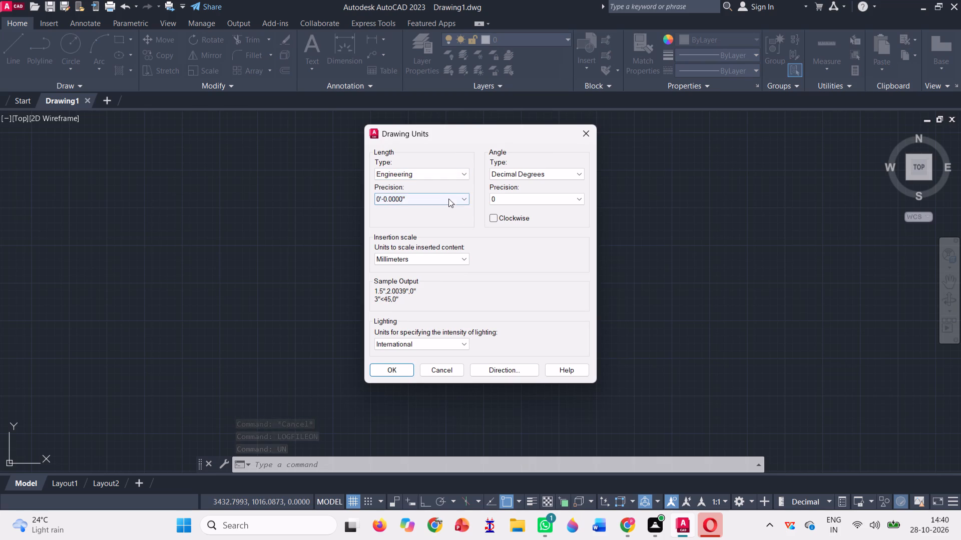
click(440, 200)
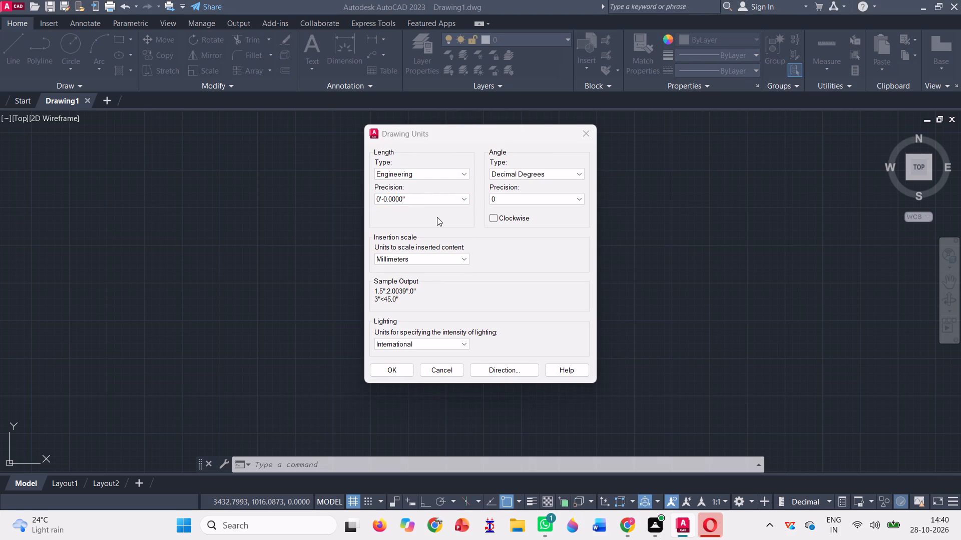
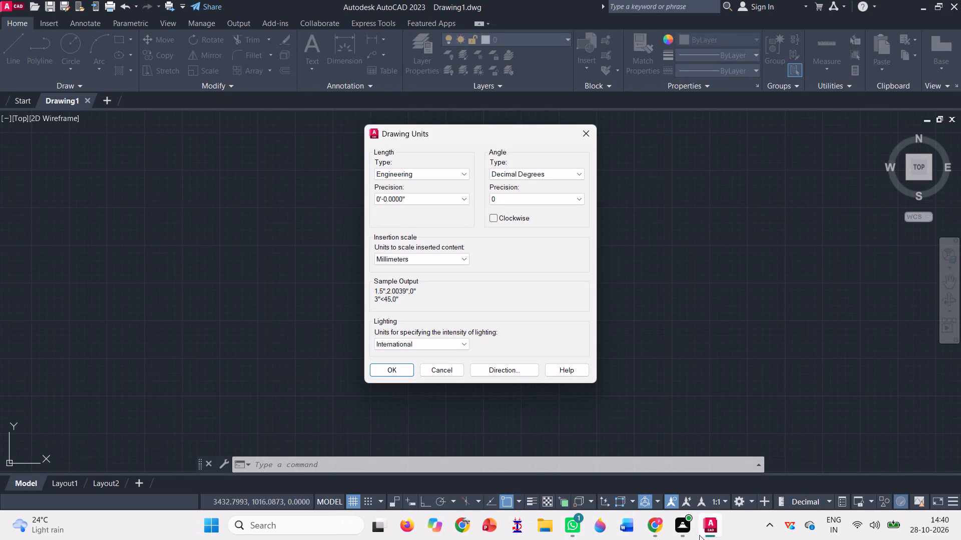
Set the length precision to 0'-0.0" and the insertion scale to Feet, and accept the drawing units.
click(449, 202)
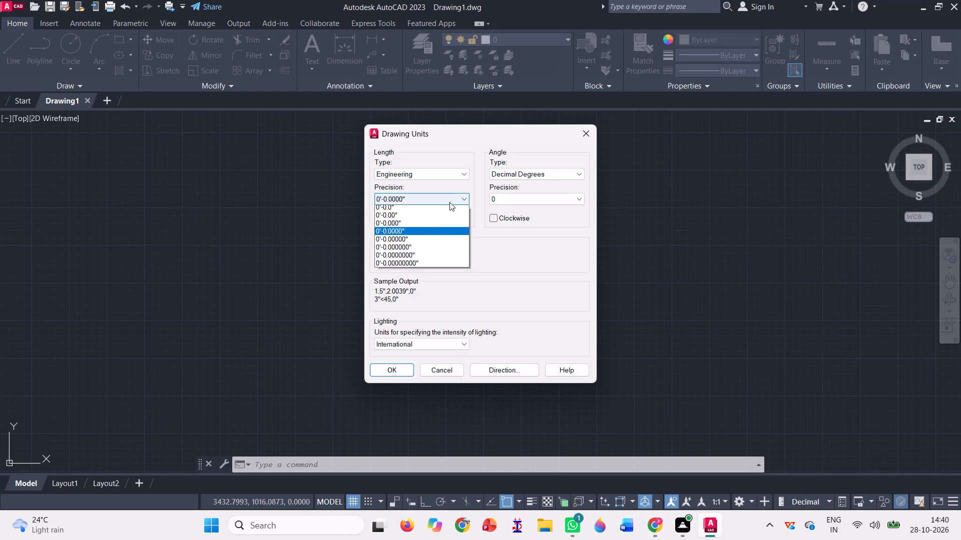
click(452, 219)
click(457, 257)
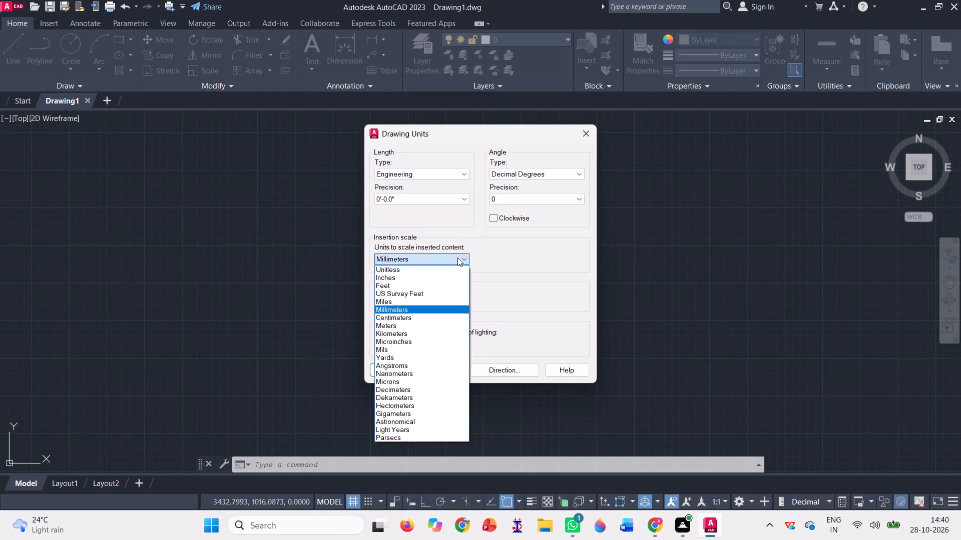
click(448, 286)
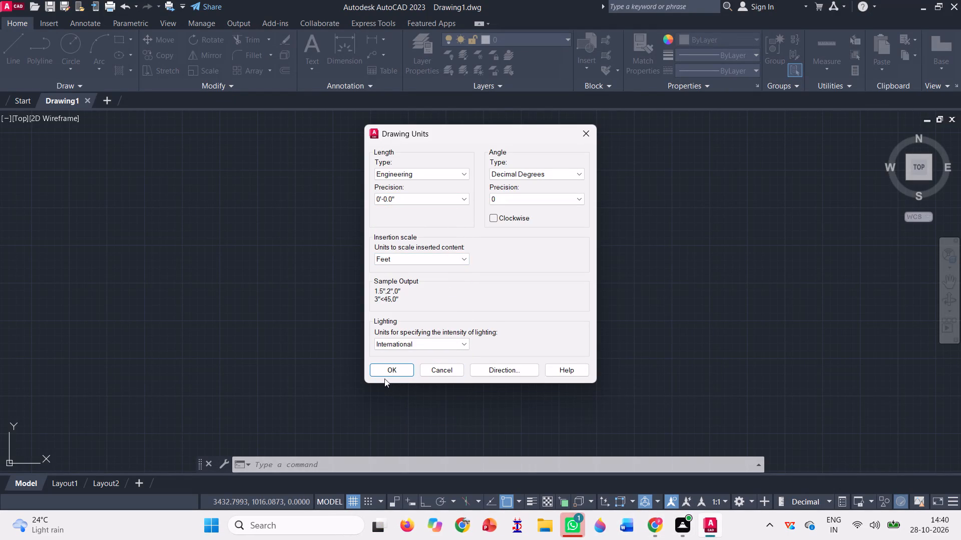
click(392, 370)
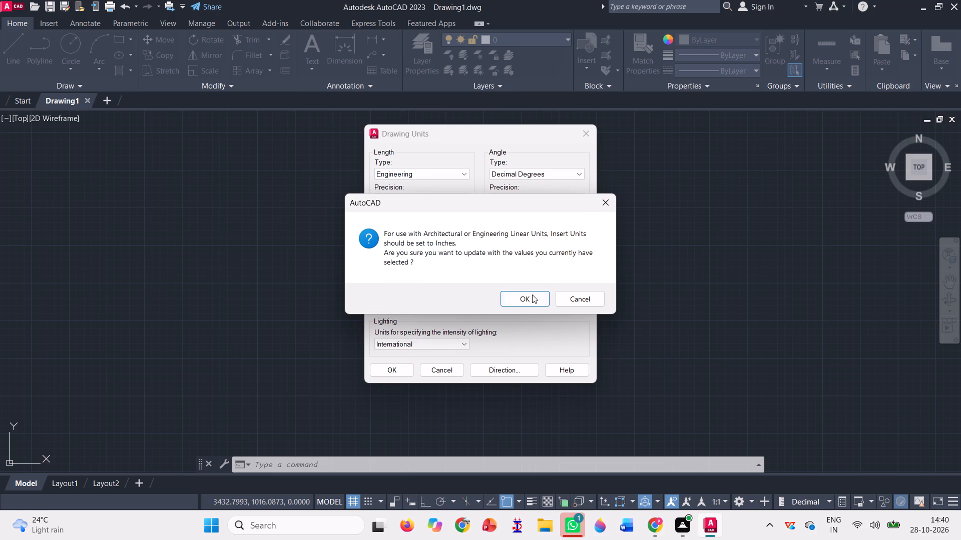
click(532, 296)
Modify the Standard dimension style's primary units to the Engineering format with 0'-0.0" precision.
text(dims)
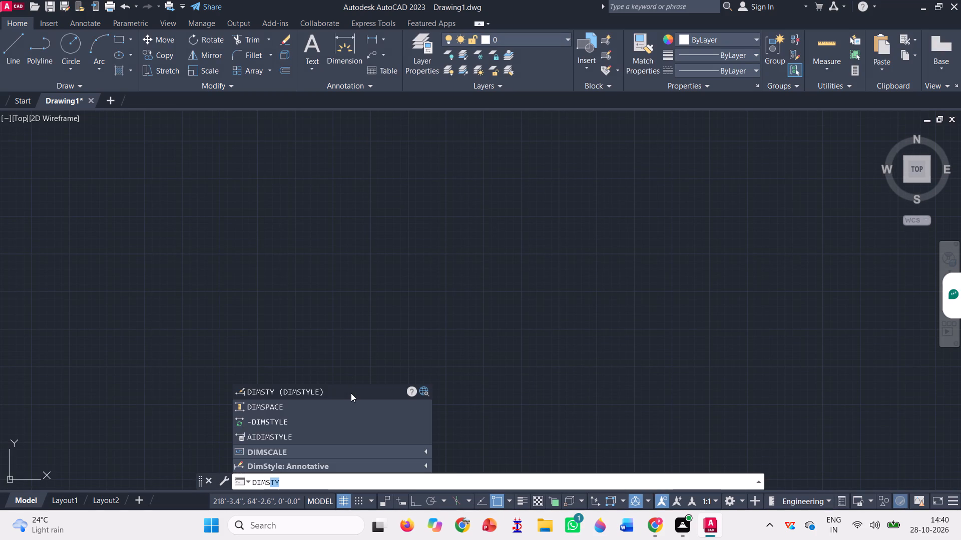
key(Return)
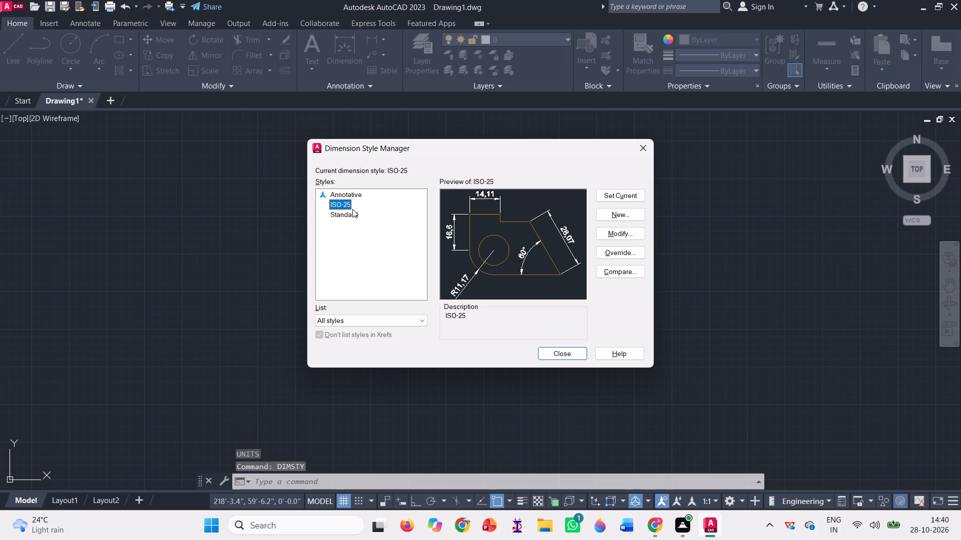
click(356, 211)
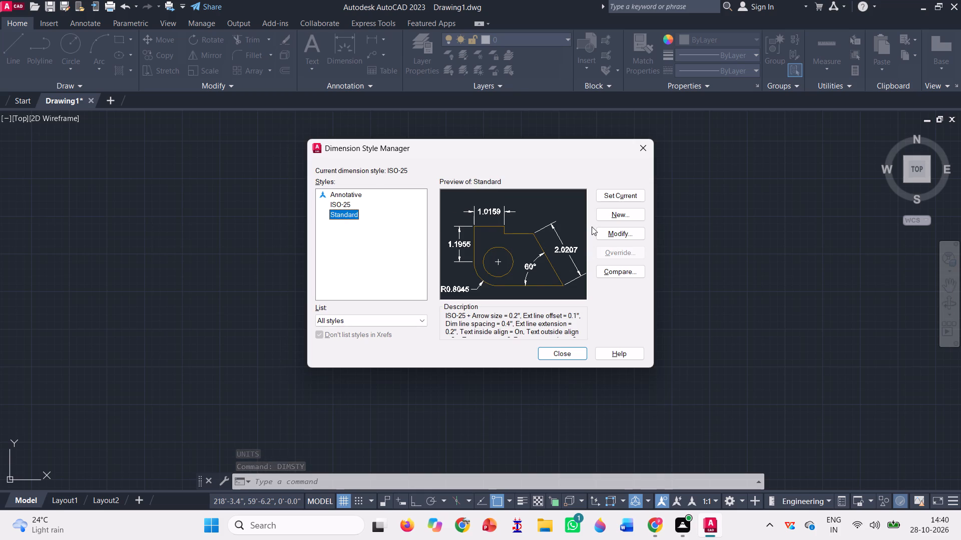
click(617, 233)
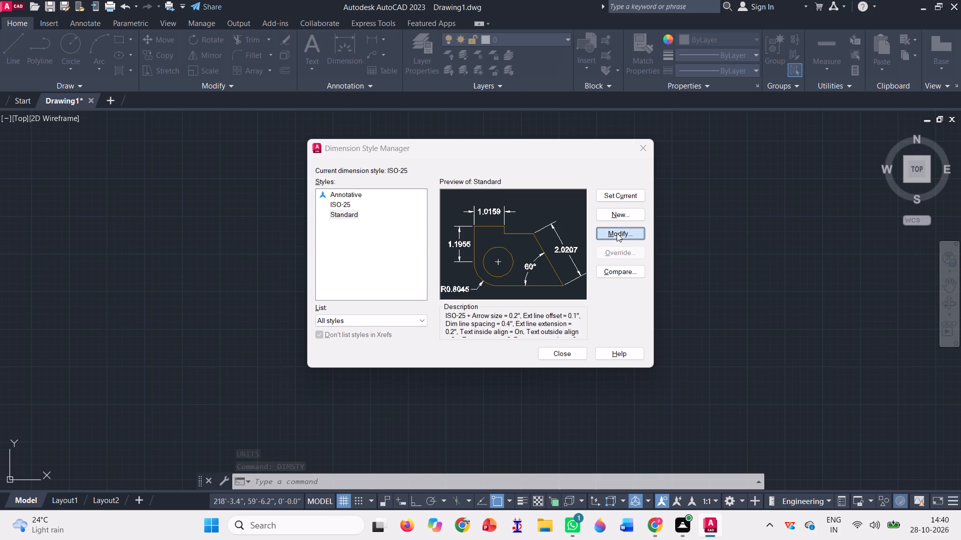
click(617, 233)
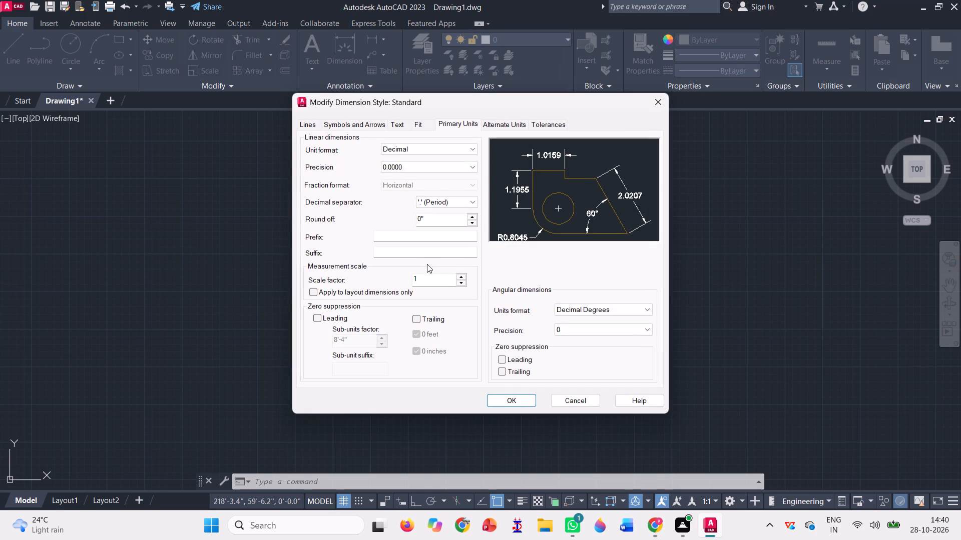
click(462, 150)
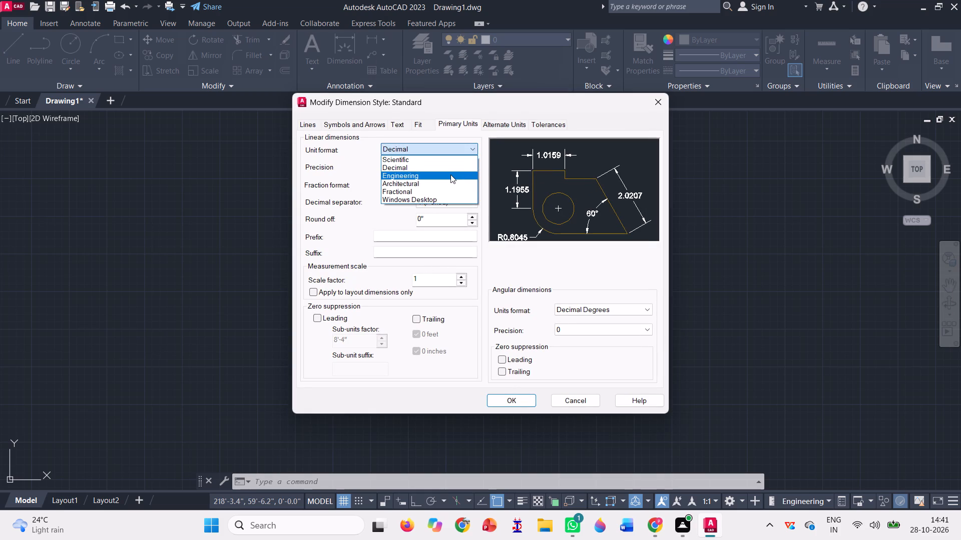
click(450, 174)
click(452, 166)
click(442, 189)
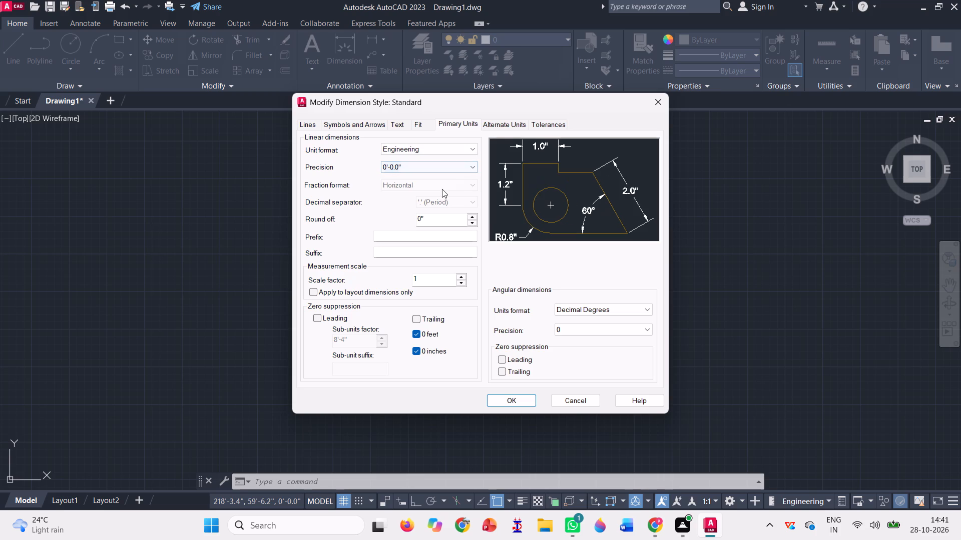
click(511, 404)
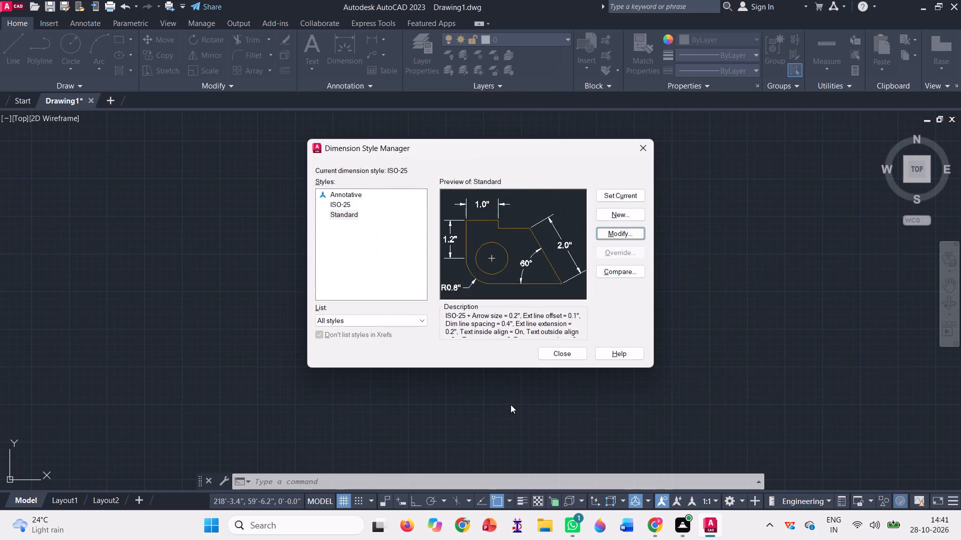
Make the Standard dimension style current and close the Dimension Style Manager.
click(630, 192)
click(630, 192)
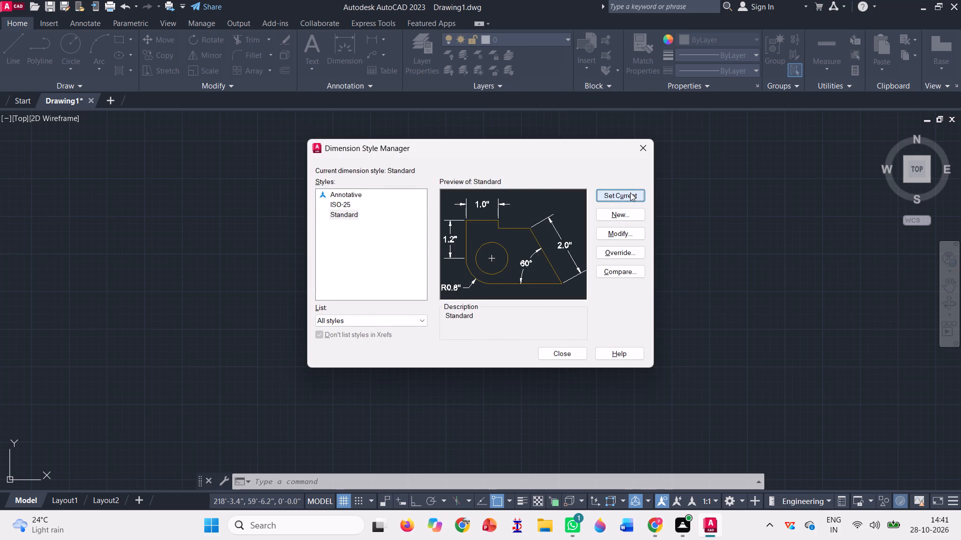
click(572, 352)
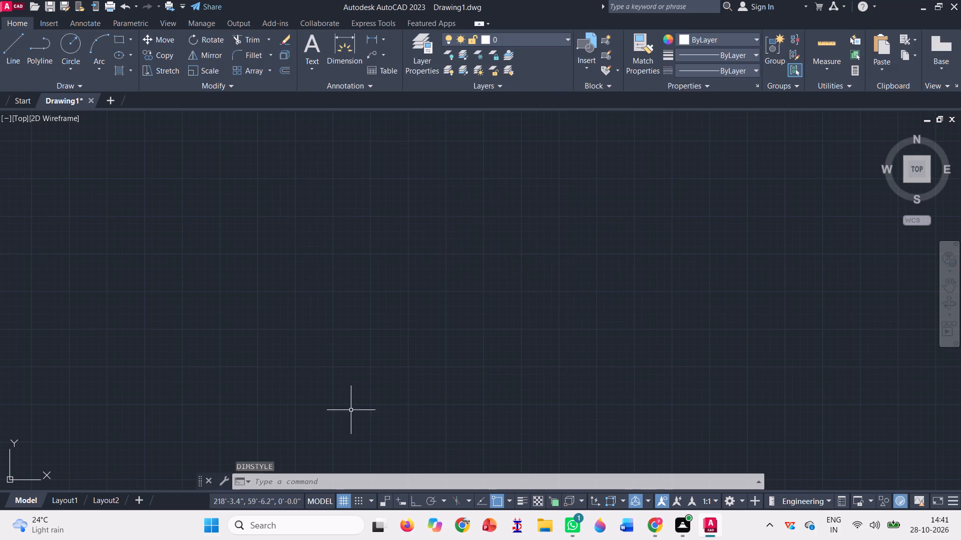
With Ortho on, draw a 50' horizontal base line and a vertical line about 60' up from its right end.
key(l)
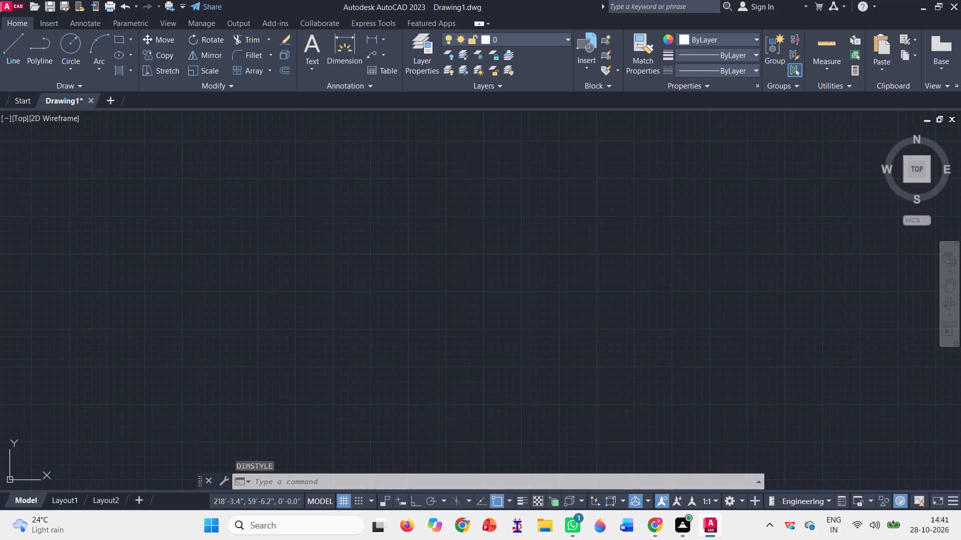
key(Return)
click(327, 306)
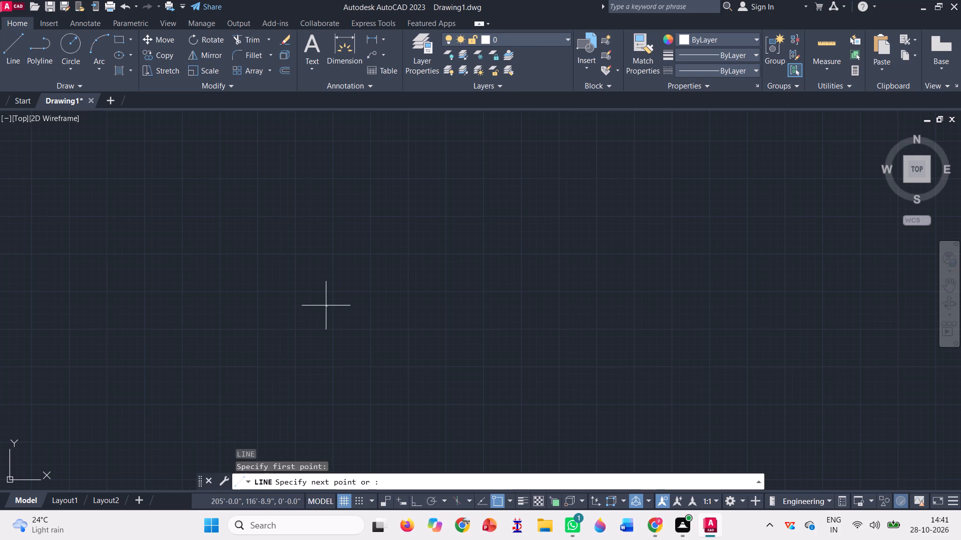
key(F8)
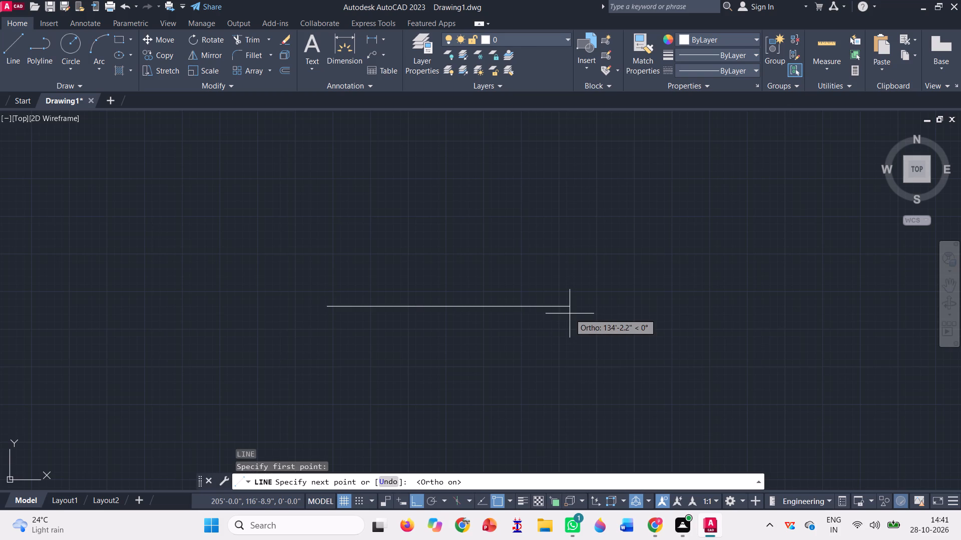
text(50')
key(Return)
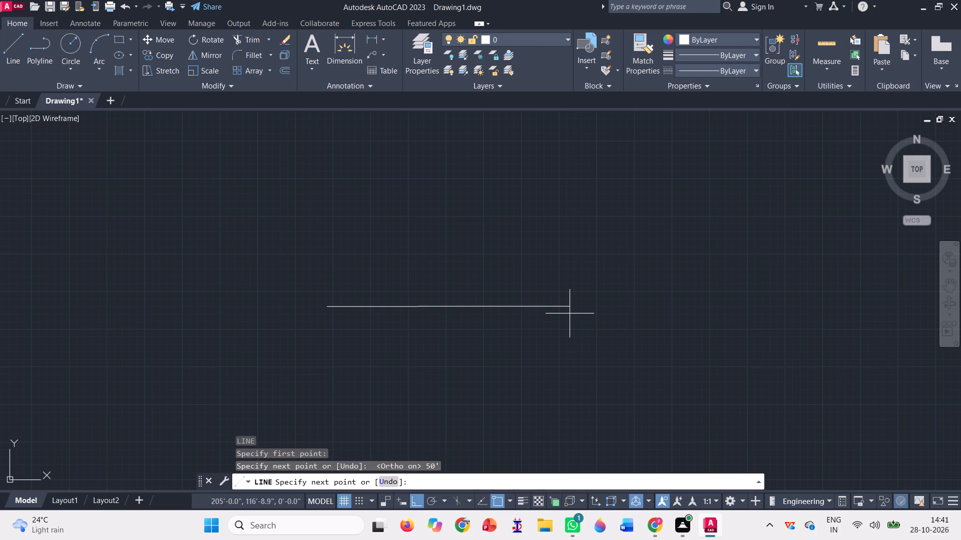
click(437, 197)
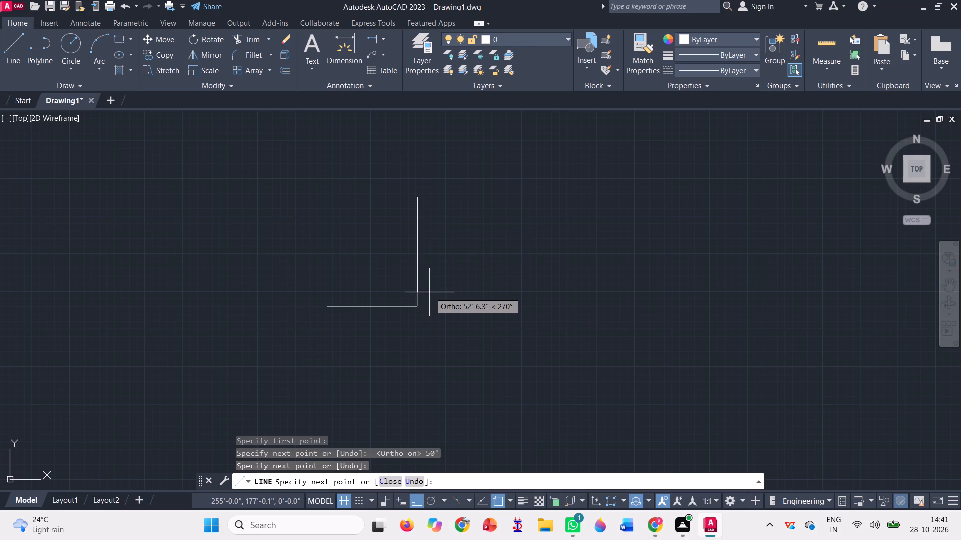
key(space)
Draw a vertical line about 73' up from the left end of the base line.
key(l)
key(Return)
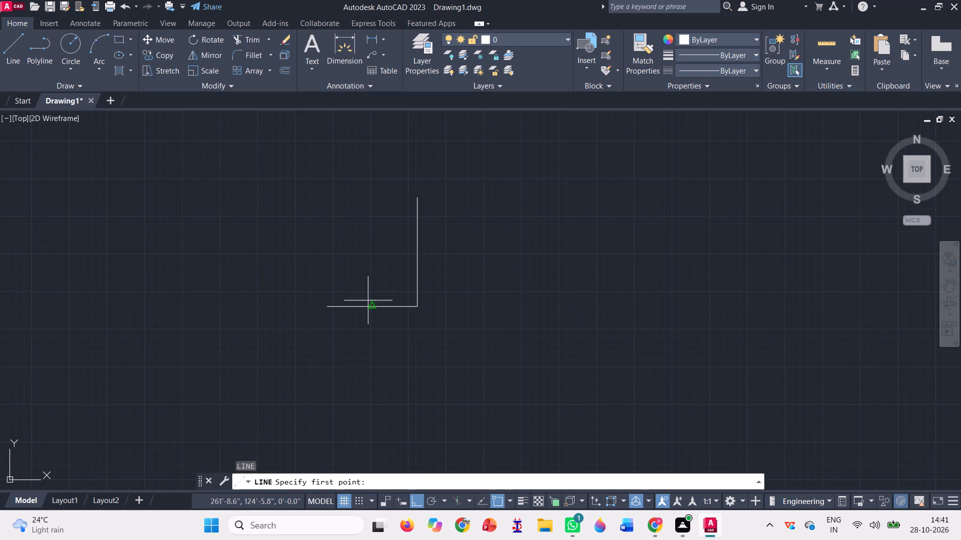
click(328, 306)
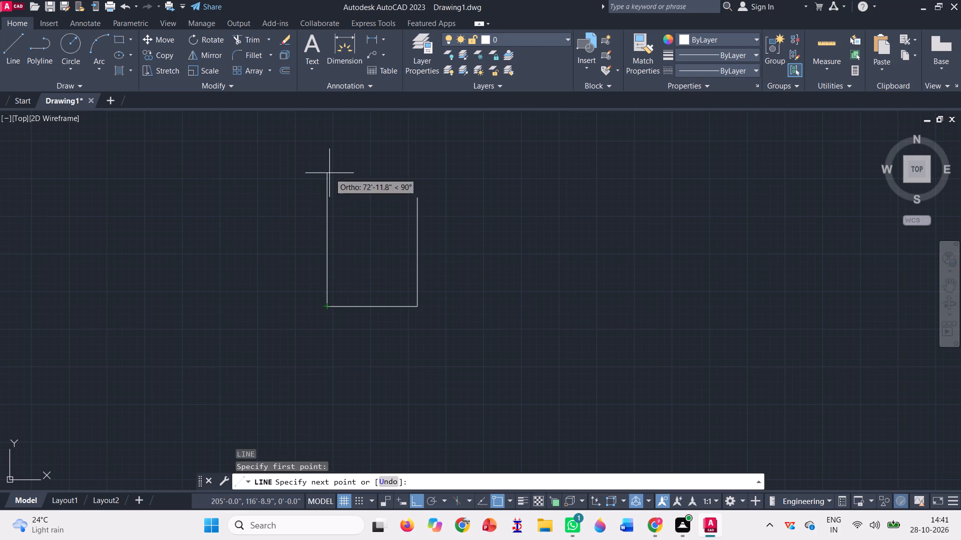
click(328, 171)
key(space)
Draw a connected line from the base's left corner: 10' up, across to the right vertical, 6" up, and back to the left vertical.
scroll(309, 269, up, 1)
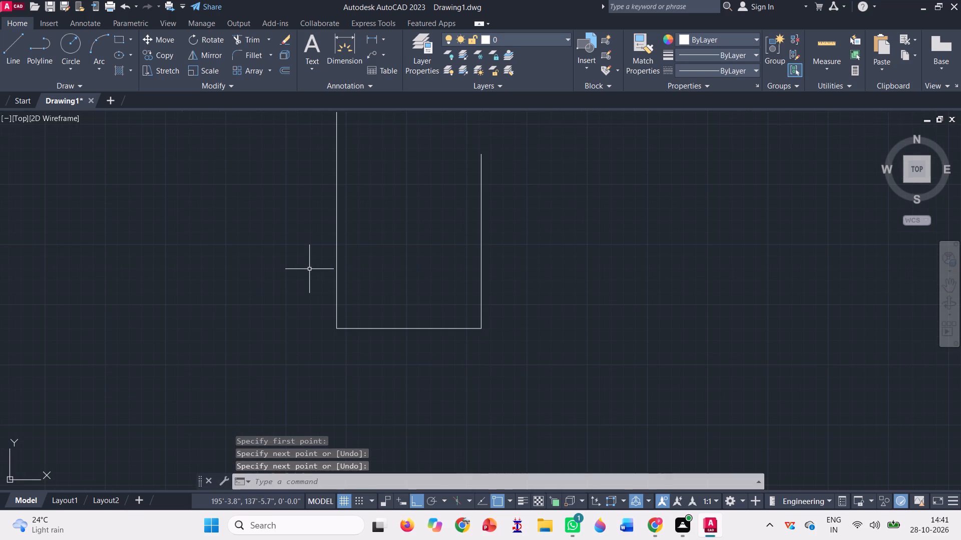
scroll(333, 212, up, 1)
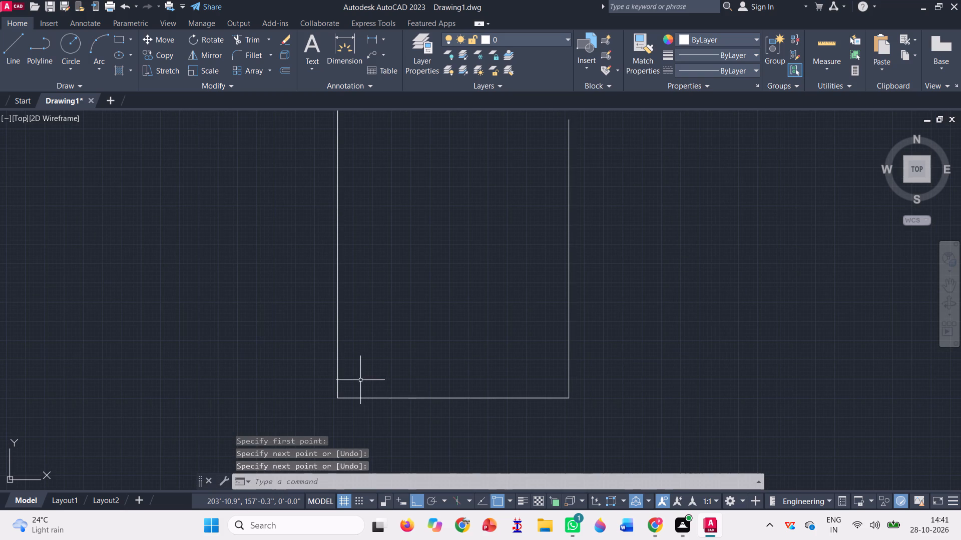
key(l)
key(Return)
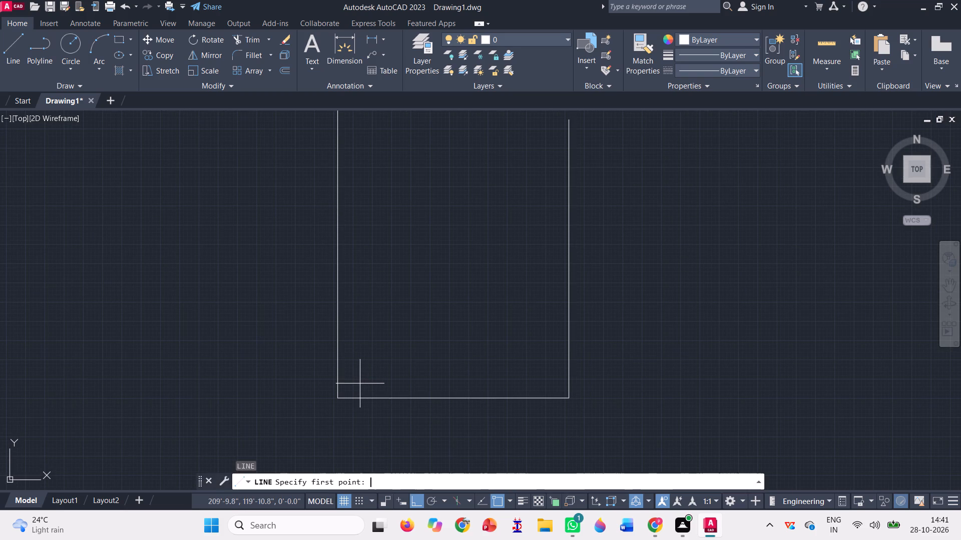
click(338, 397)
text(10')
key(Return)
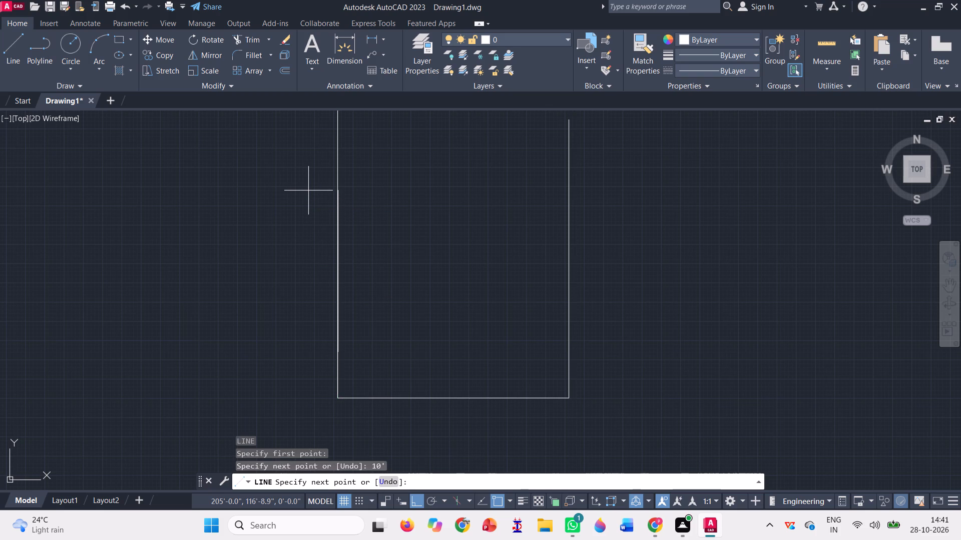
click(567, 350)
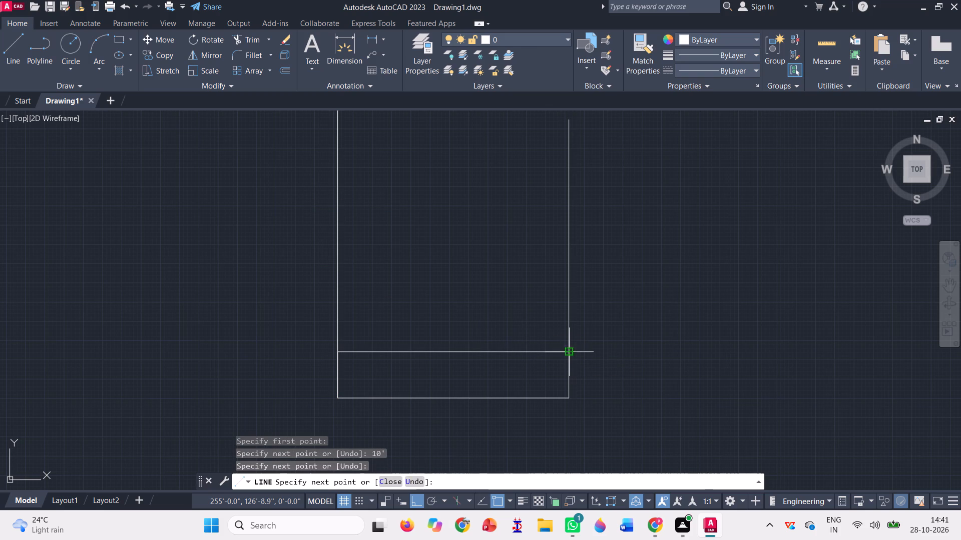
text(0'6")
key(Return)
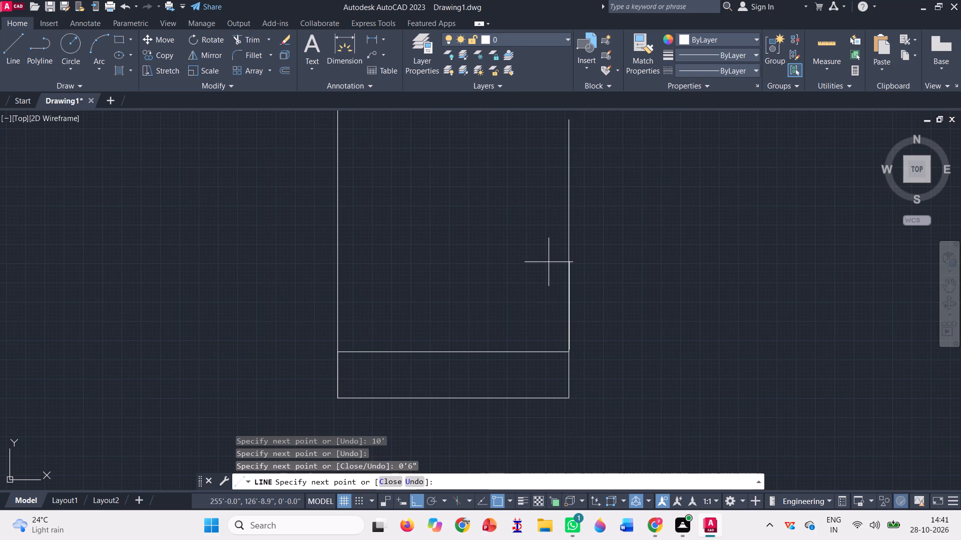
scroll(390, 366, up, 2)
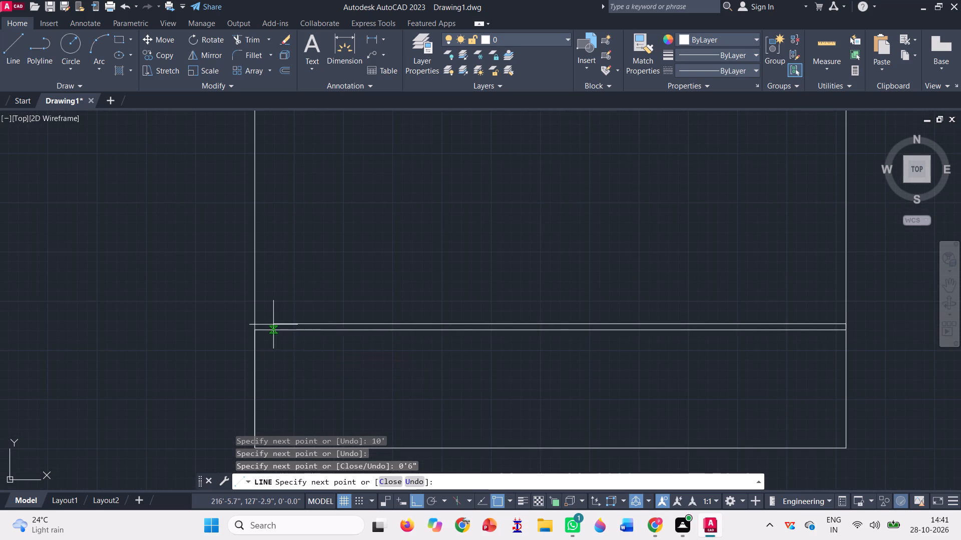
click(254, 320)
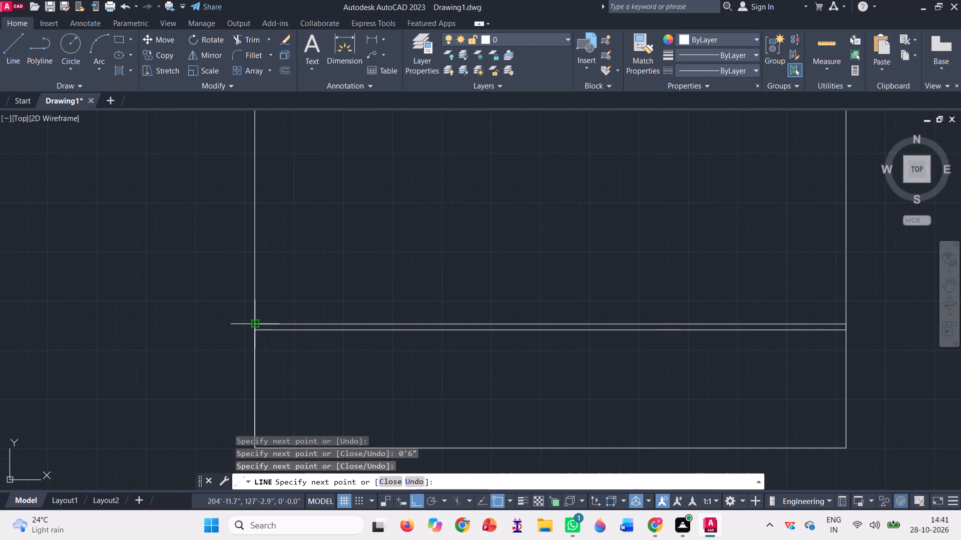
Continue the line 10' up the left vertical, across to the right vertical, 6" up, and back to the left vertical.
scroll(233, 352, down, 1)
text(10')
key(Return)
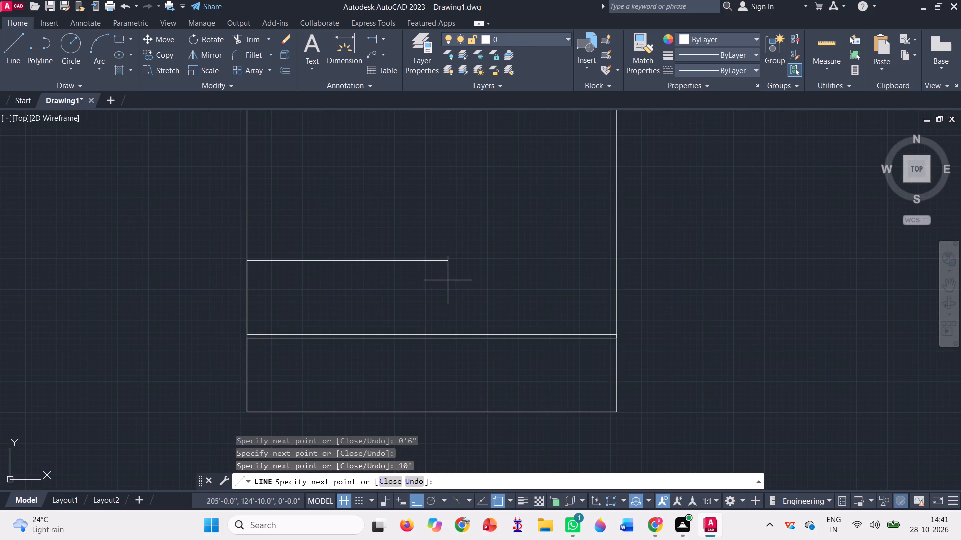
click(615, 260)
scroll(578, 299, down, 1)
text(0'6)
key(shift+quotedbl)
key(Return)
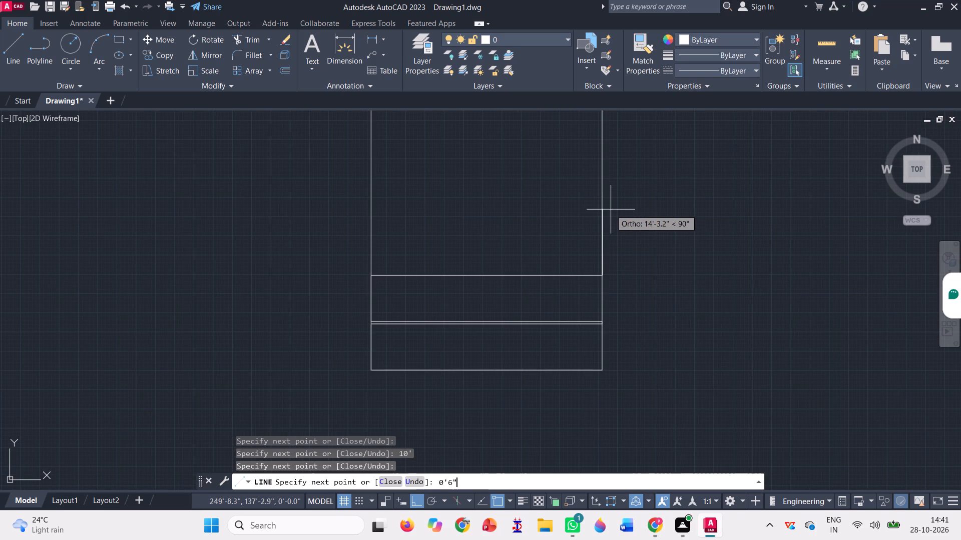
scroll(548, 276, up, 2)
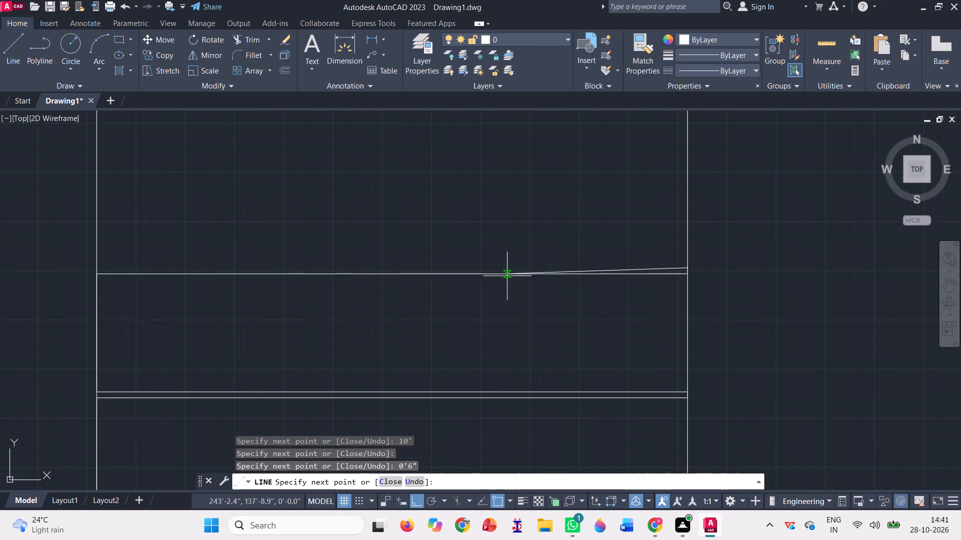
click(96, 264)
Continue the line 10' up the left vertical, across to the right vertical, 6" up, and back to the left vertical for the third storey.
scroll(127, 274, down, 2)
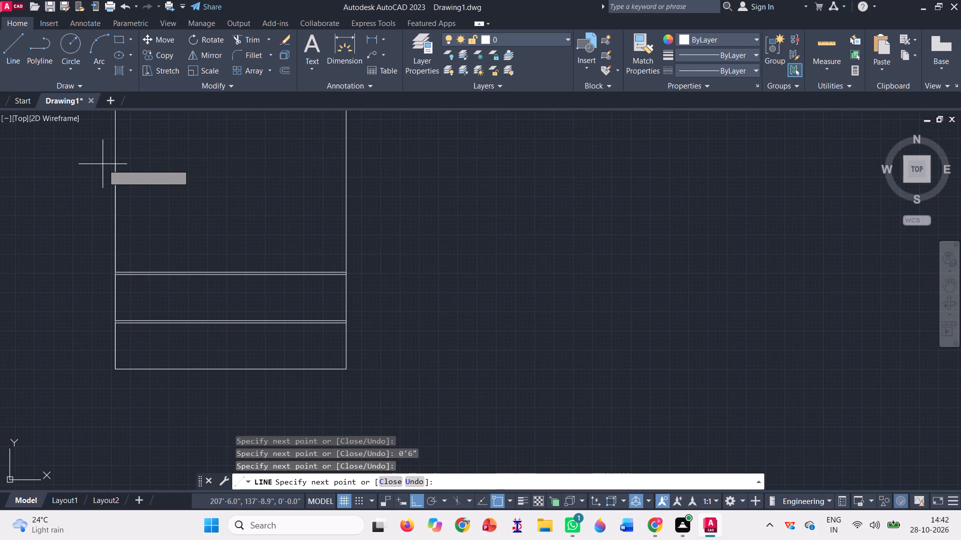
text(10')
key(Return)
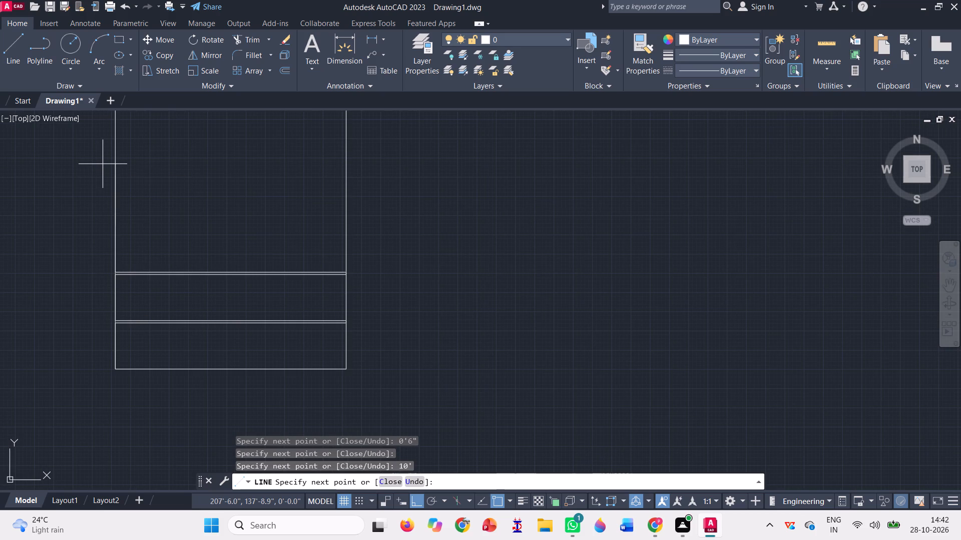
click(346, 223)
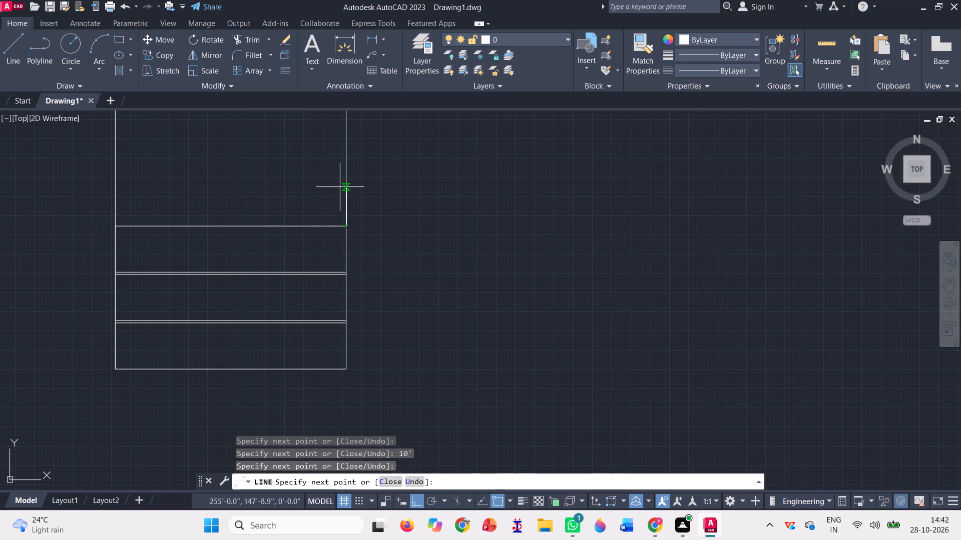
text(0'6")
key(Return)
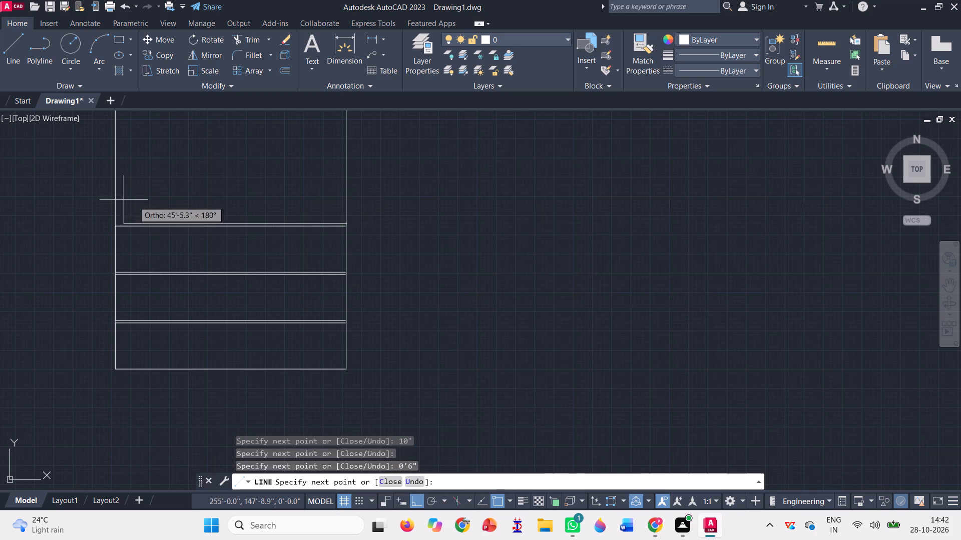
scroll(117, 200, up, 3)
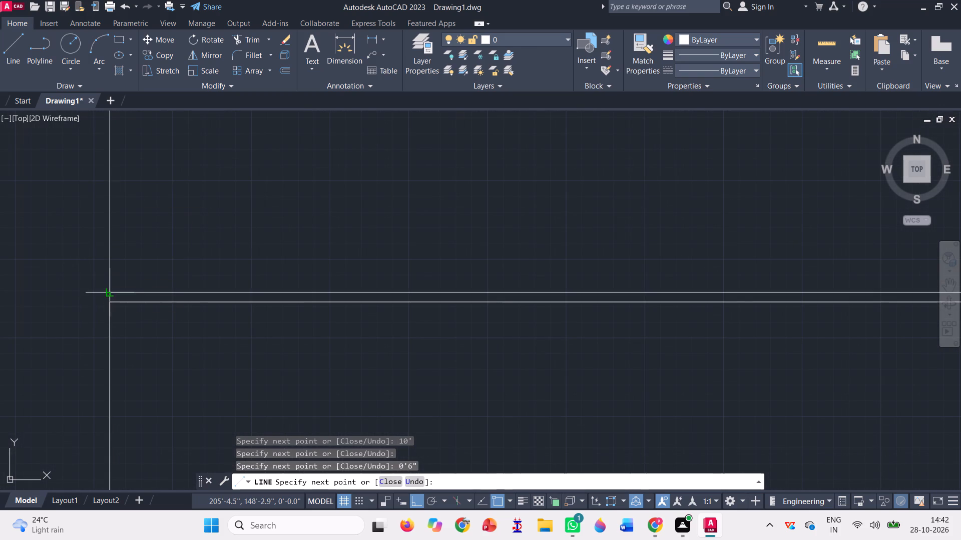
click(110, 290)
Add the fourth storey: 10' up, across to the right vertical, 6" up, back to the left vertical, and end the line.
scroll(159, 325, down, 2)
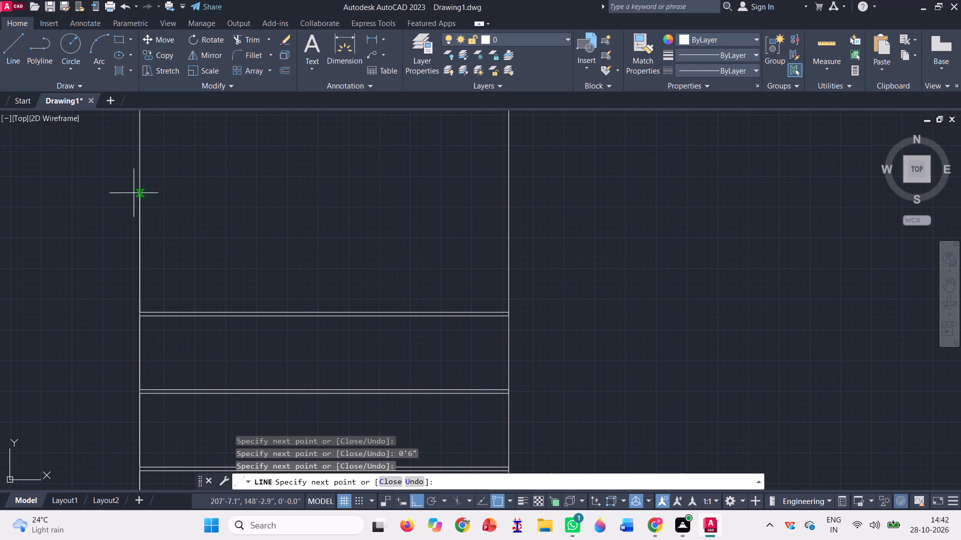
text(10')
key(Return)
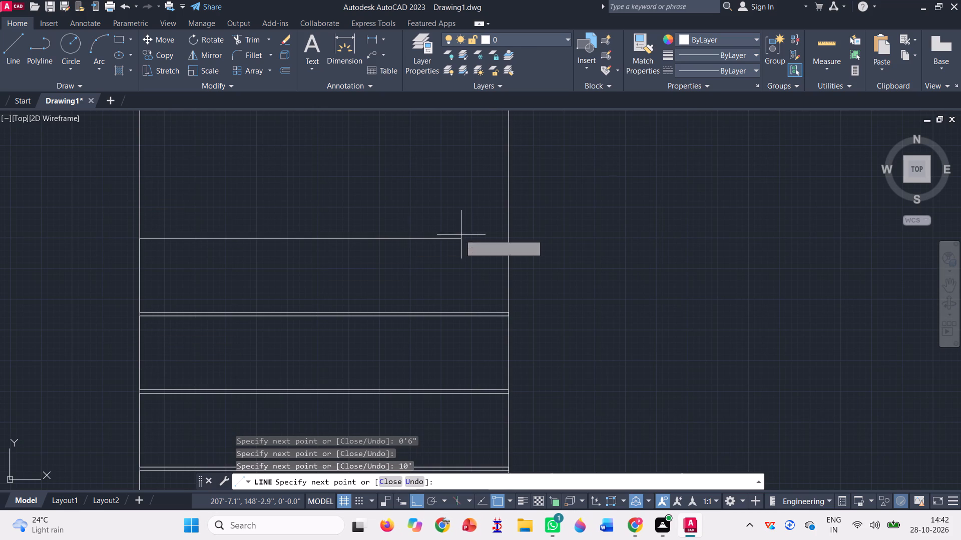
click(508, 238)
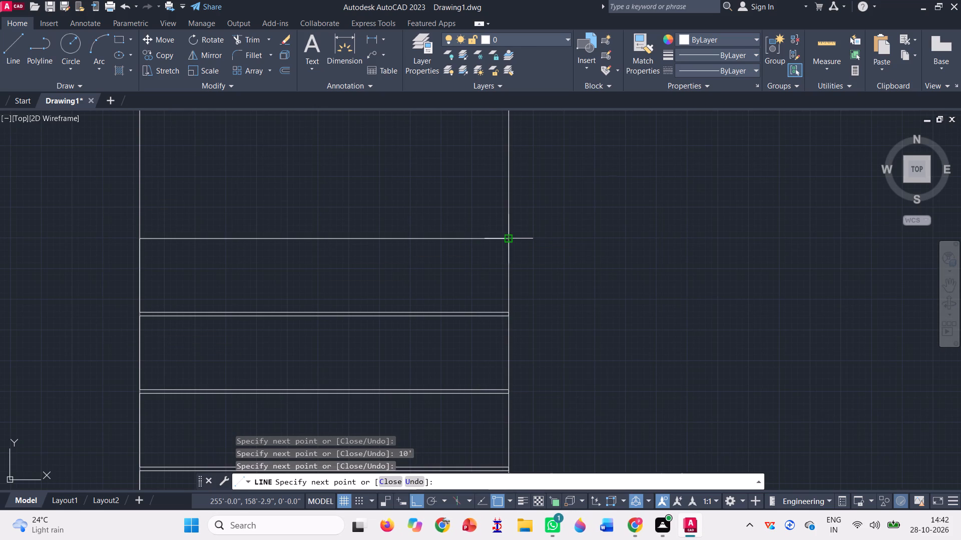
text(0'6")
key(Return)
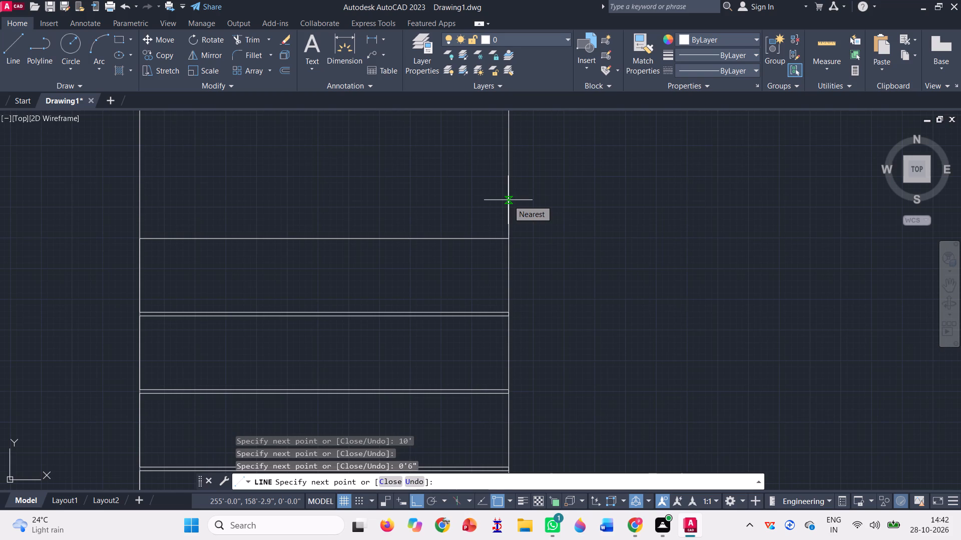
scroll(149, 257, up, 2)
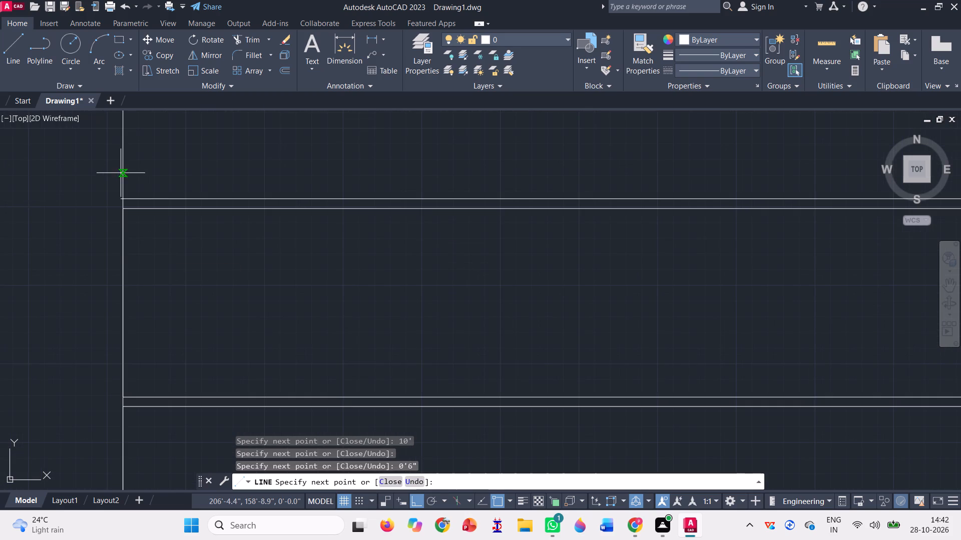
click(123, 197)
scroll(165, 251, down, 2)
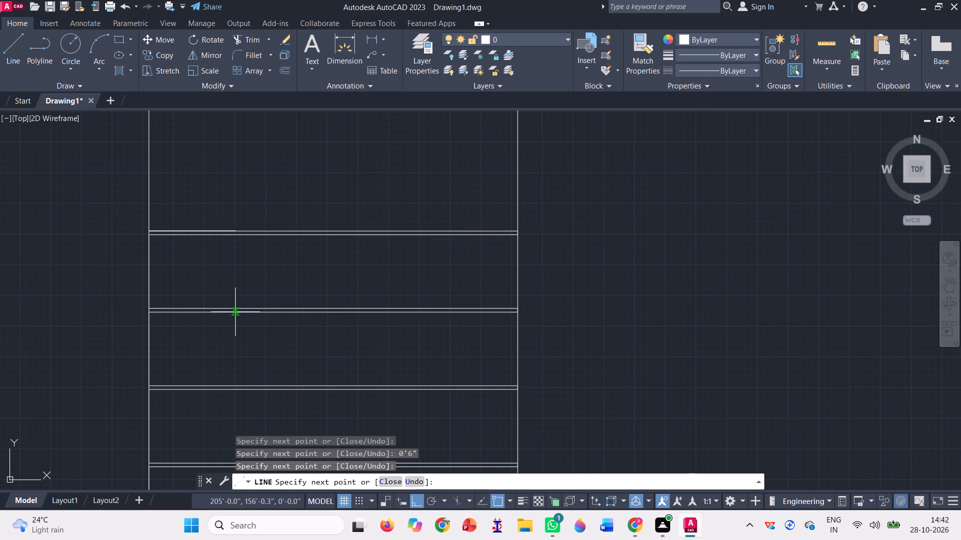
key(space)
Trim the parts of both vertical lines that extend above the top band.
scroll(243, 300, down, 2)
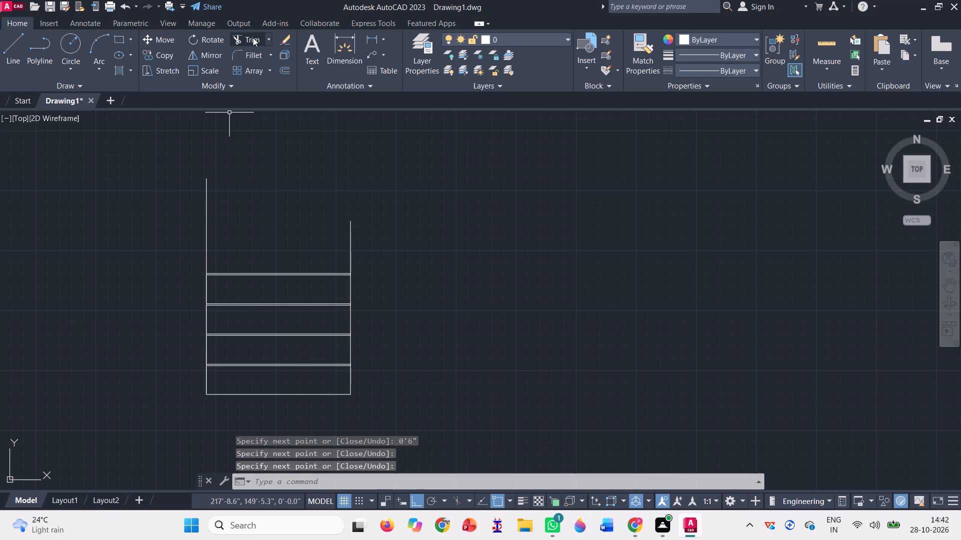
click(246, 38)
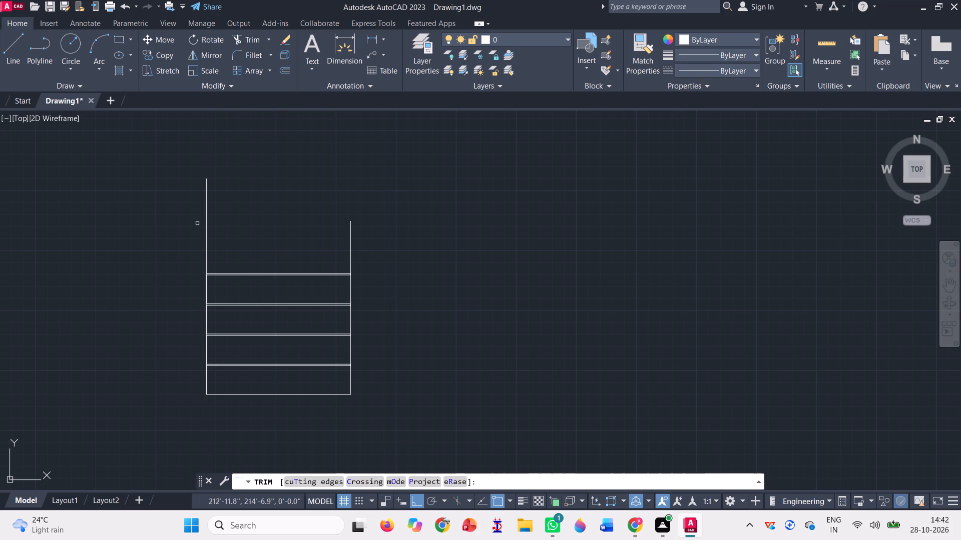
click(197, 223)
click(407, 254)
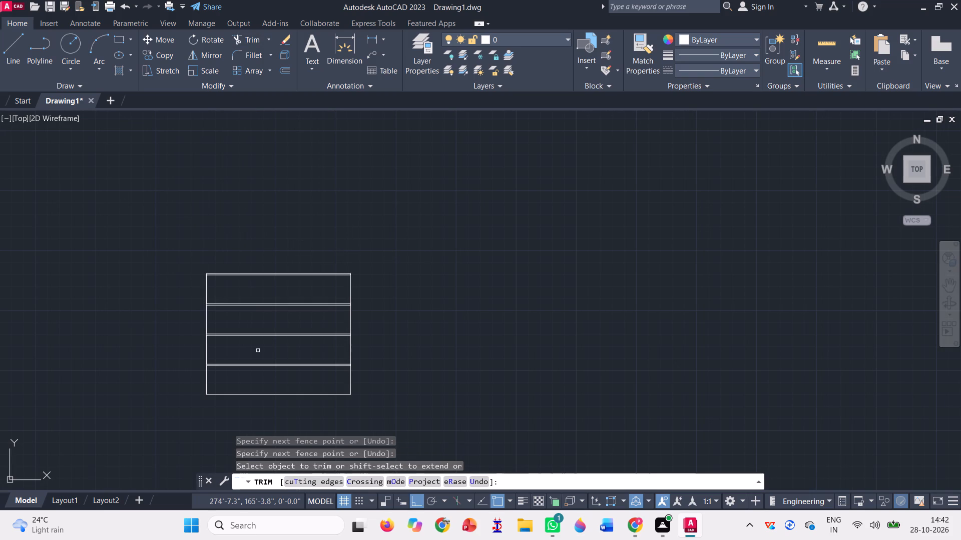
key(Escape)
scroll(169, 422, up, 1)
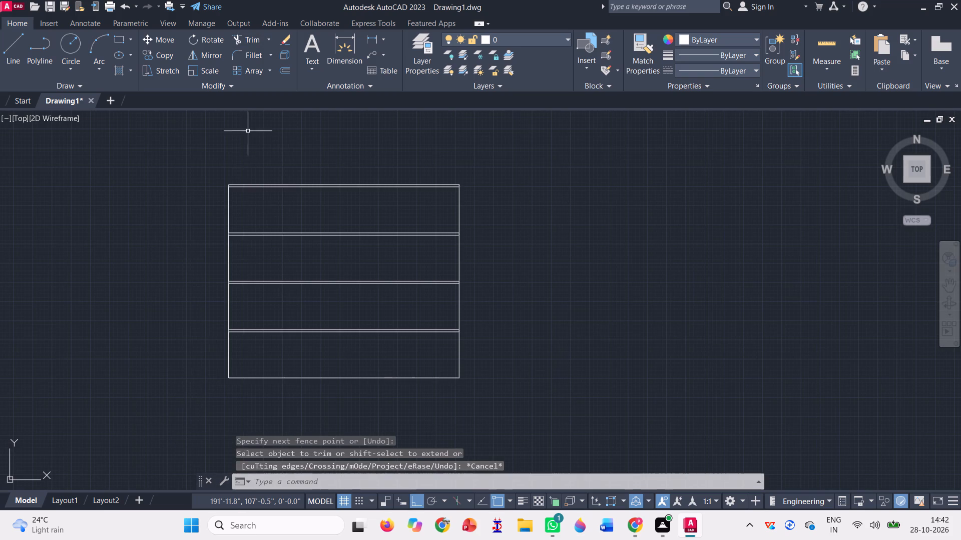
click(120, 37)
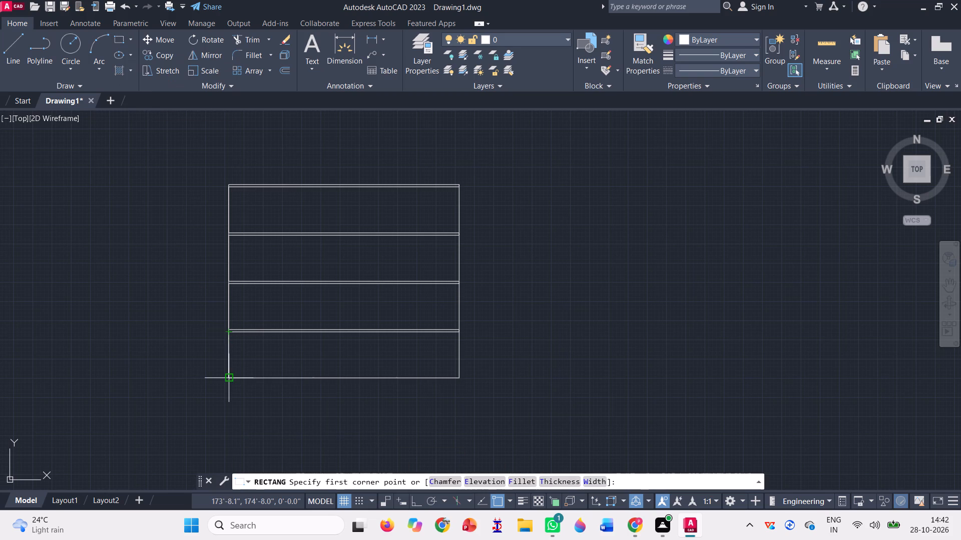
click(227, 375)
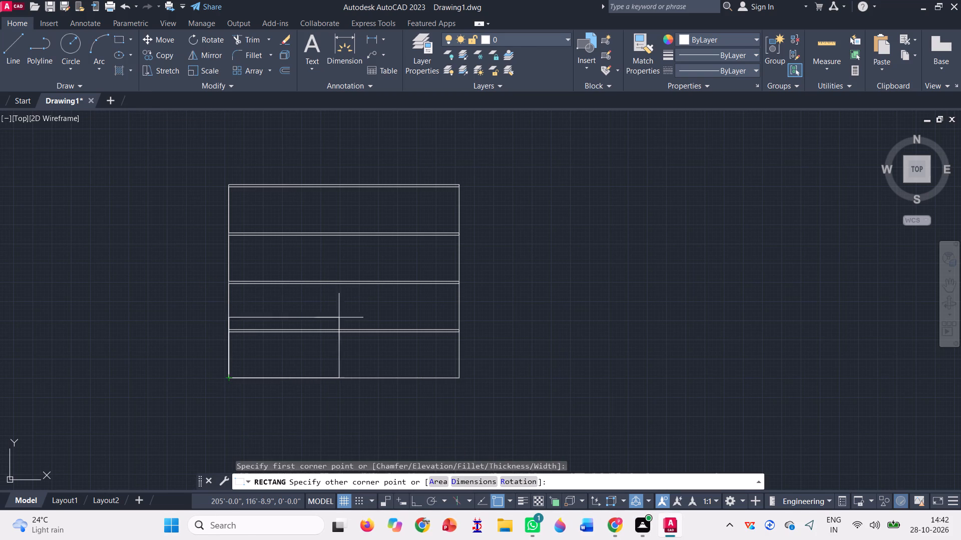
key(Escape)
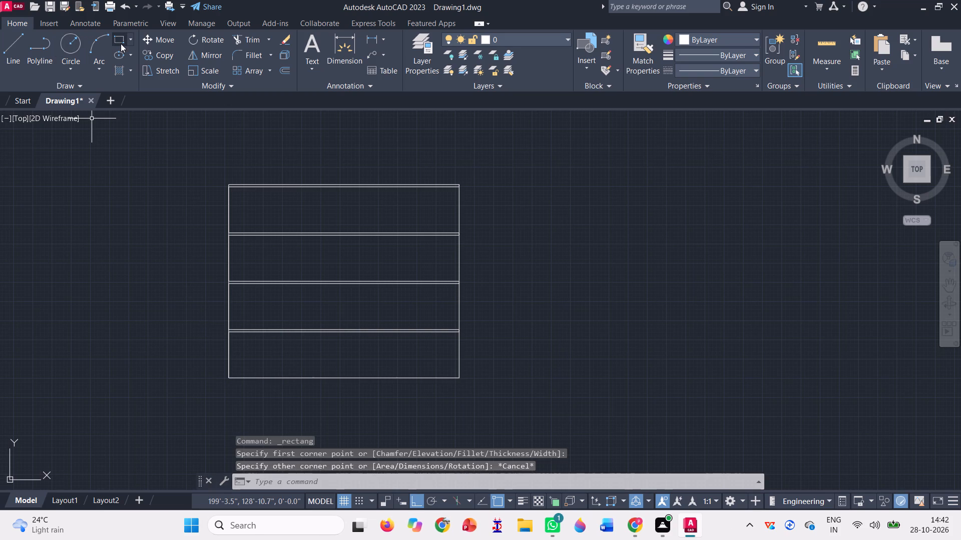
Draw a full-height rectangle about 3' wide from the outline's lower-right corner up to the top line.
click(121, 42)
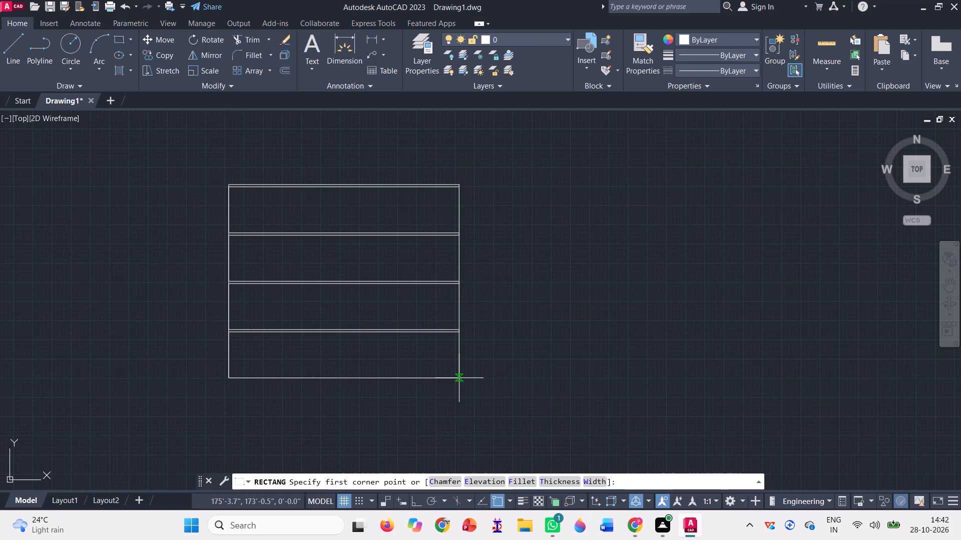
click(460, 376)
scroll(444, 189, up, 3)
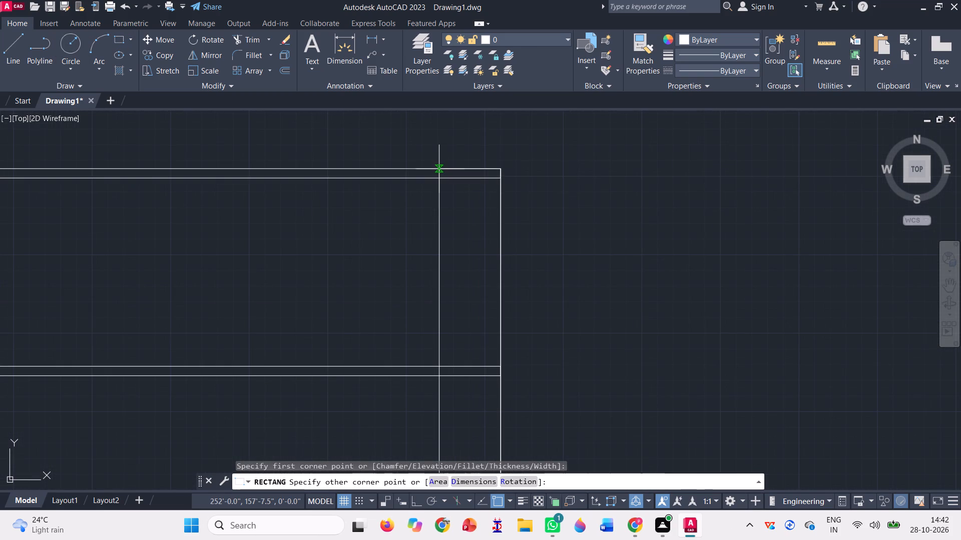
click(438, 168)
Copy the full-height rectangle about 9' to the left along the base line, using its lower-right corner as base point.
scroll(415, 229, down, 3)
click(427, 244)
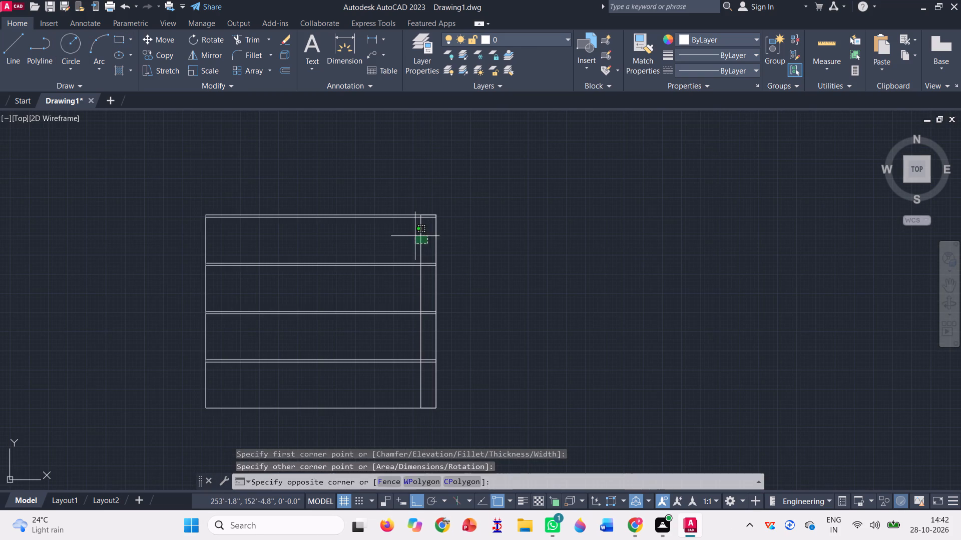
click(414, 235)
text(co)
key(space)
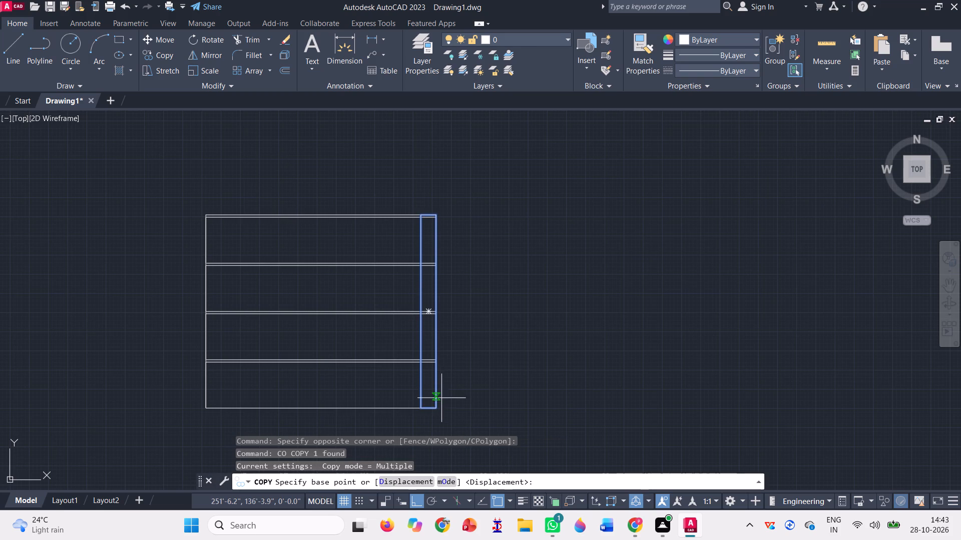
click(436, 411)
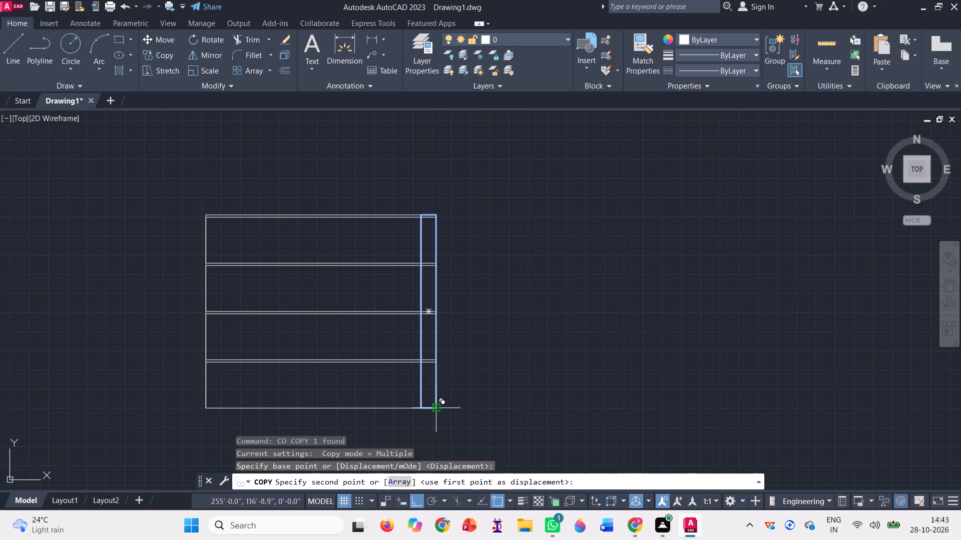
scroll(435, 410, down, 1)
scroll(421, 408, up, 3)
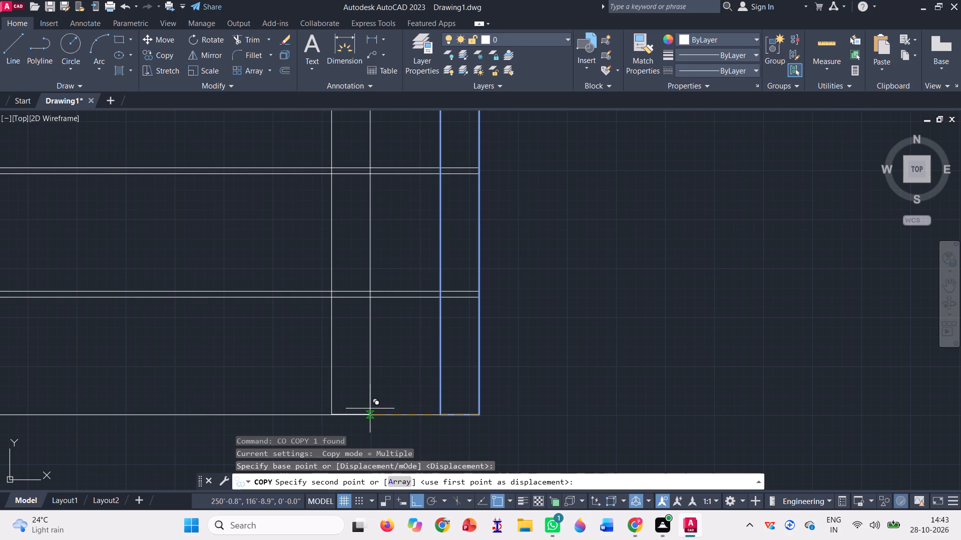
click(372, 415)
scroll(376, 413, down, 1)
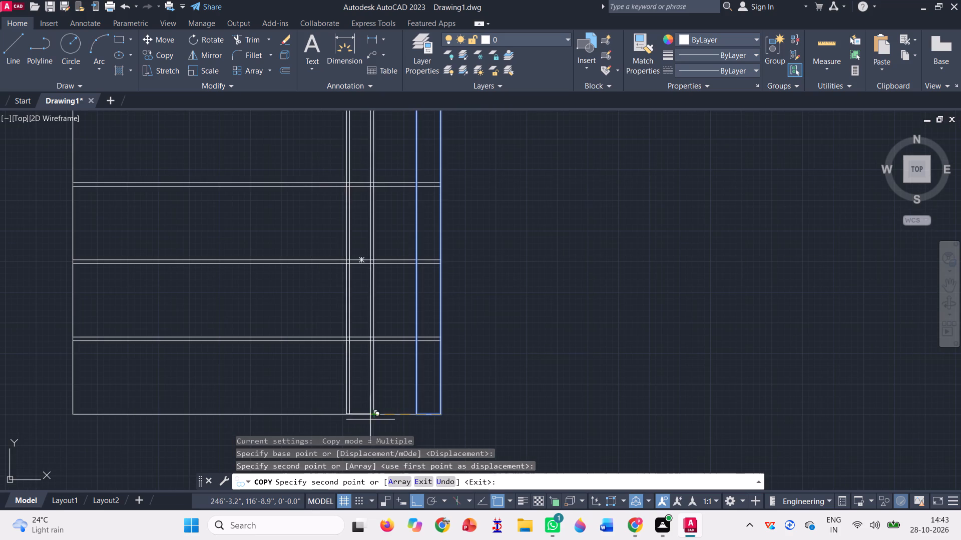
key(Escape)
Copy the second rectangle left at the same spacing, from the first rectangle's lower-left corner to the second's lower-left corner.
click(392, 385)
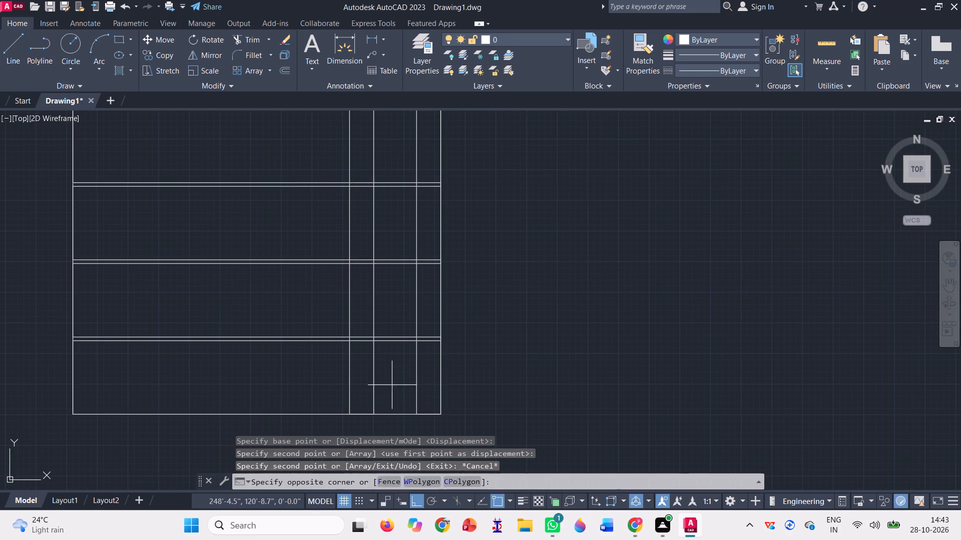
click(305, 382)
text(co)
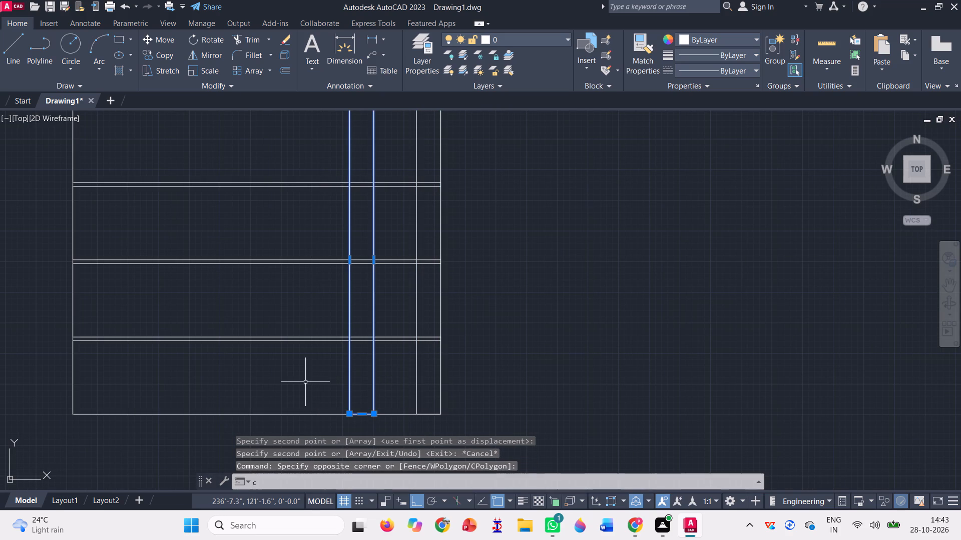
key(space)
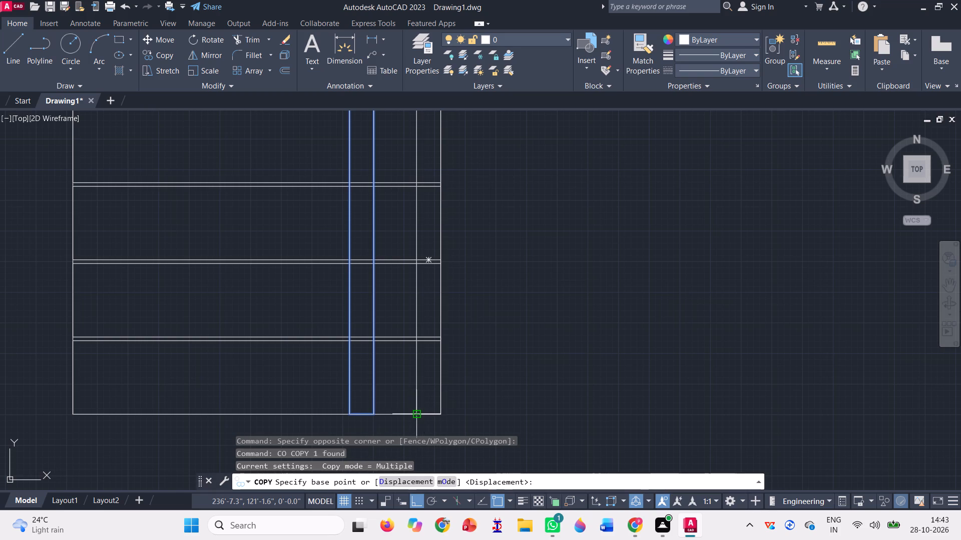
click(416, 412)
click(350, 411)
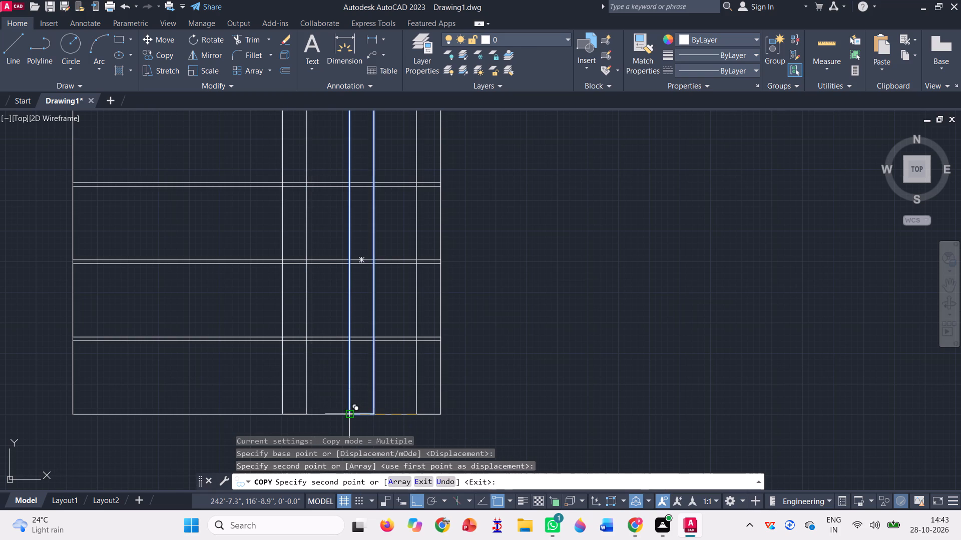
scroll(356, 392, down, 2)
key(space)
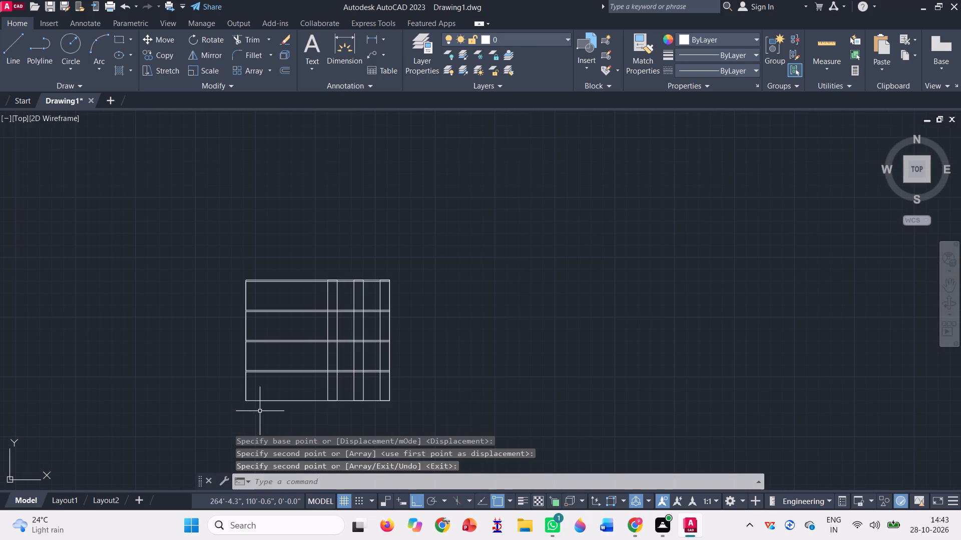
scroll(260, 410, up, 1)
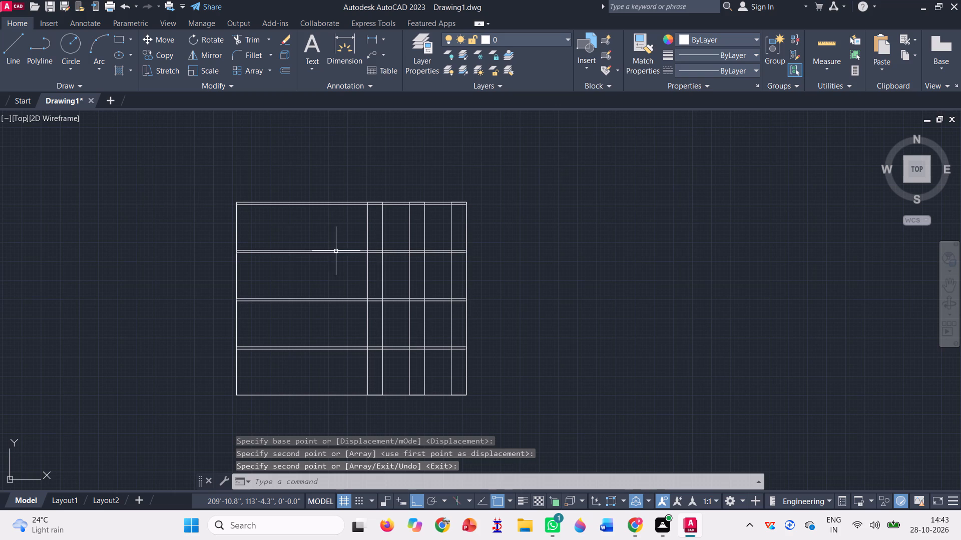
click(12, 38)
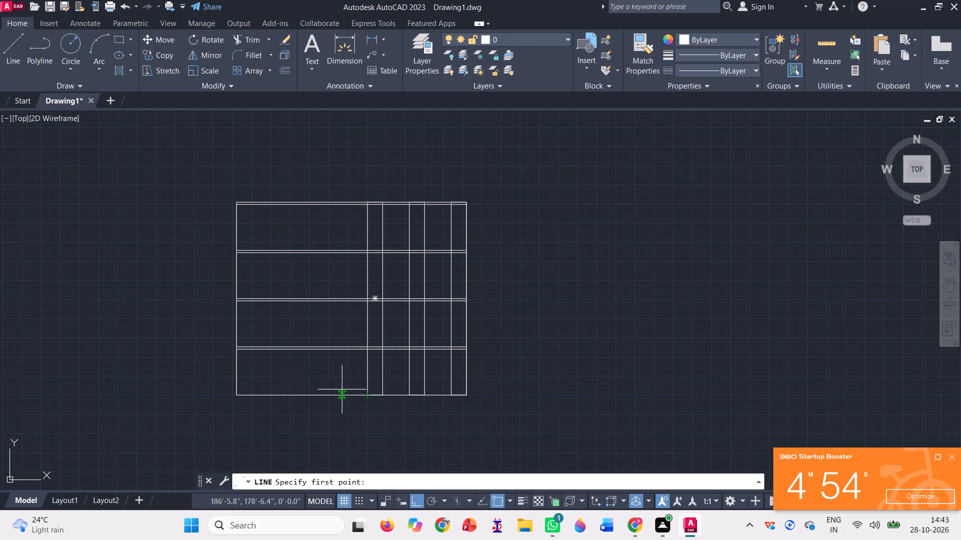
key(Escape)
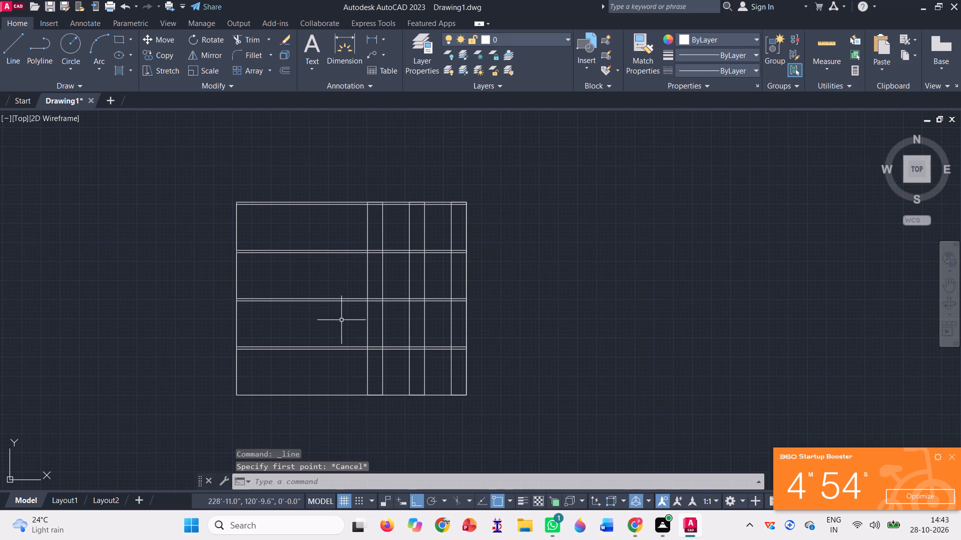
Move the middle of the three full-height rectangles.
scroll(342, 320, up, 1)
click(480, 337)
click(420, 320)
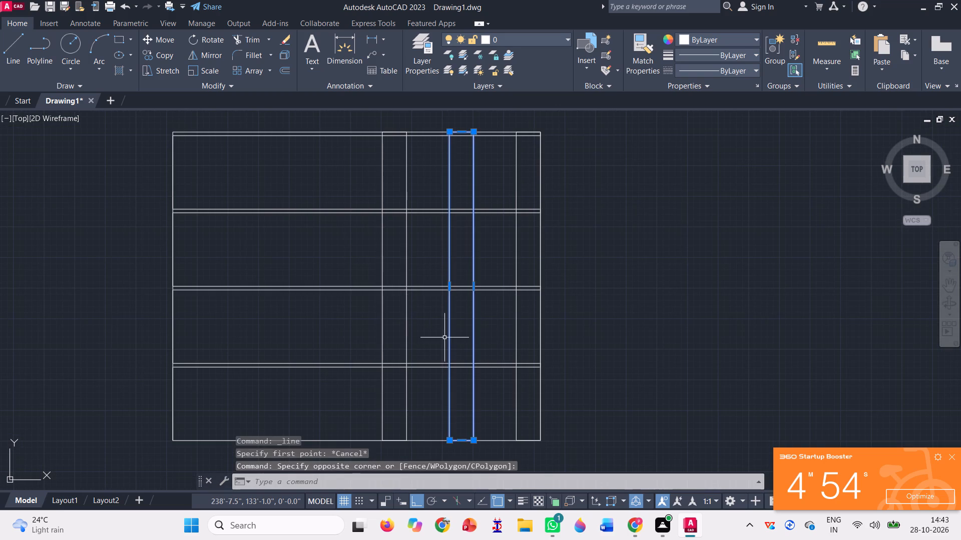
text(m)
key(space)
scroll(451, 363, down, 1)
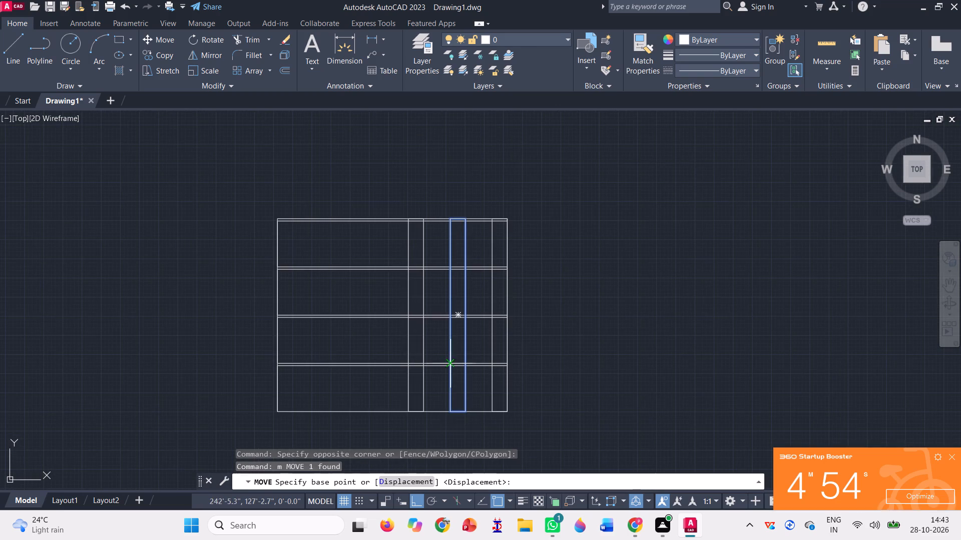
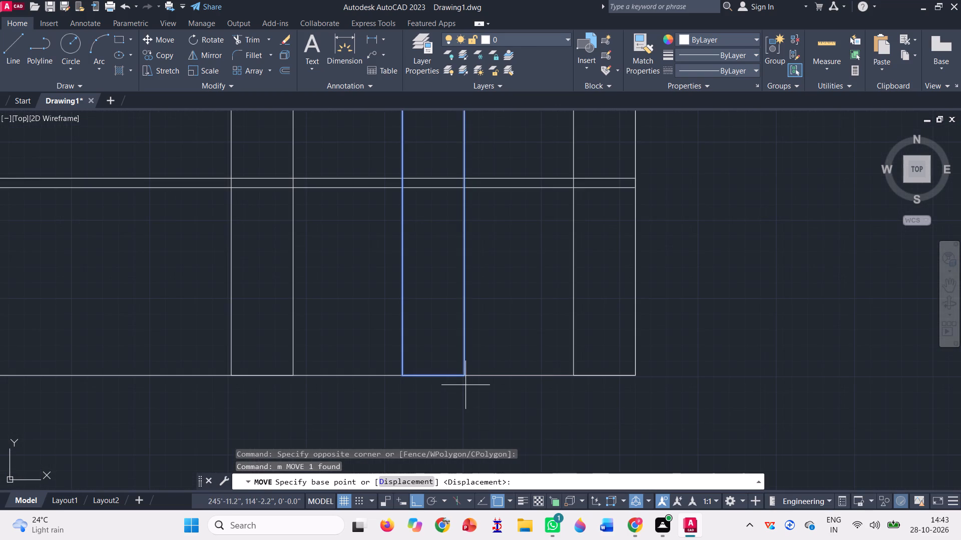
Move the middle full-height rectangle about 2'-4" right along the base line, using its lower-right corner as base point.
click(465, 376)
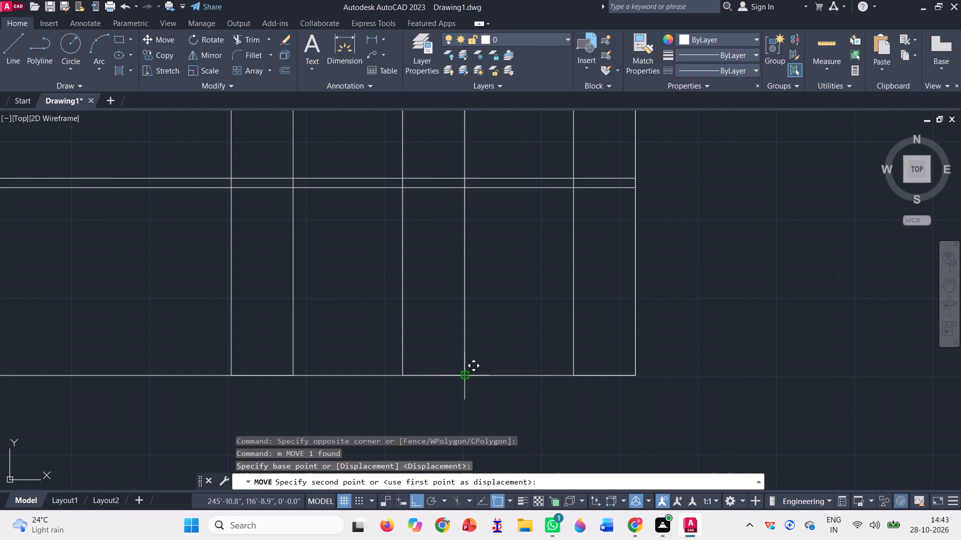
click(509, 377)
Delete the leftmost of the three full-height rectangles.
scroll(440, 395, down, 1)
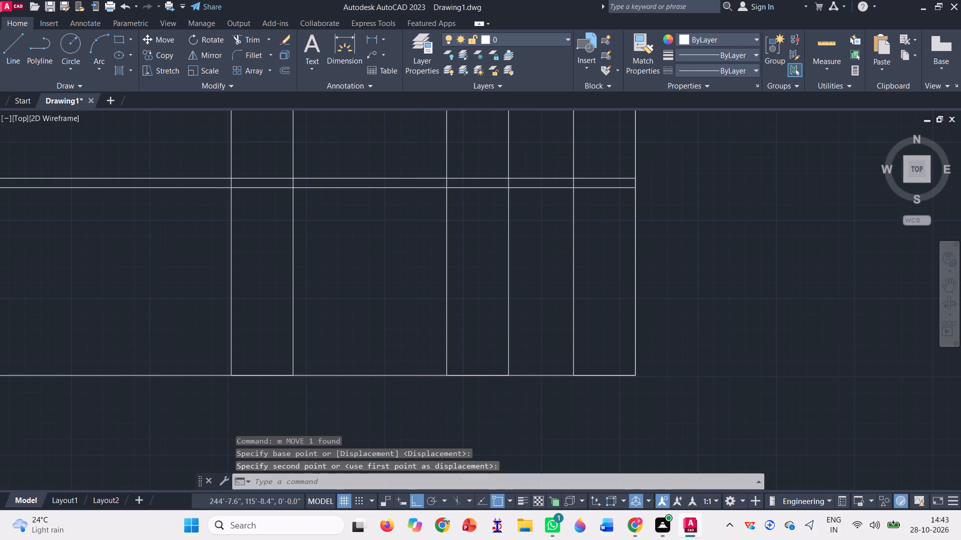
click(379, 333)
click(293, 305)
scroll(427, 388, down, 1)
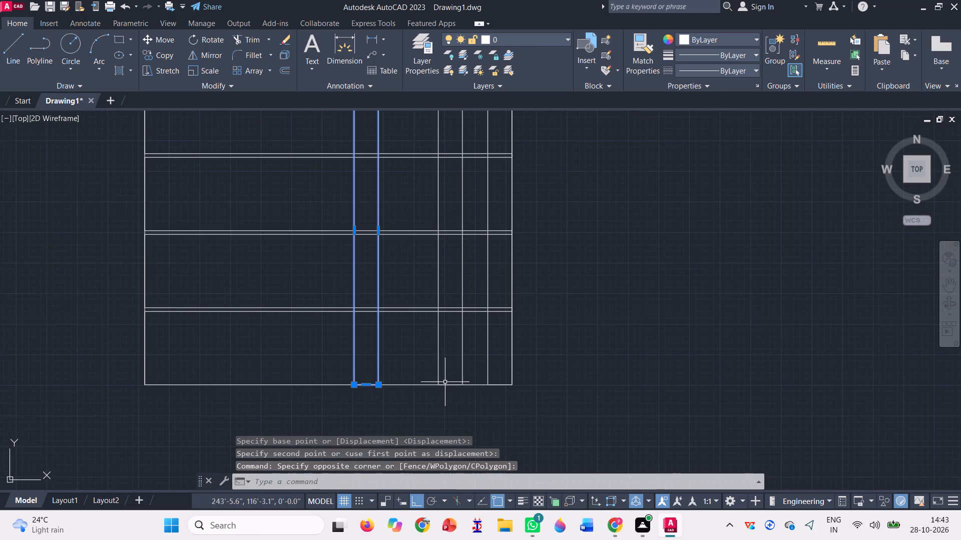
key(Delete)
Copy the second full-height rectangle left twice, repeating the spacing between the lower-left corners of the rightmost two rectangles.
click(464, 368)
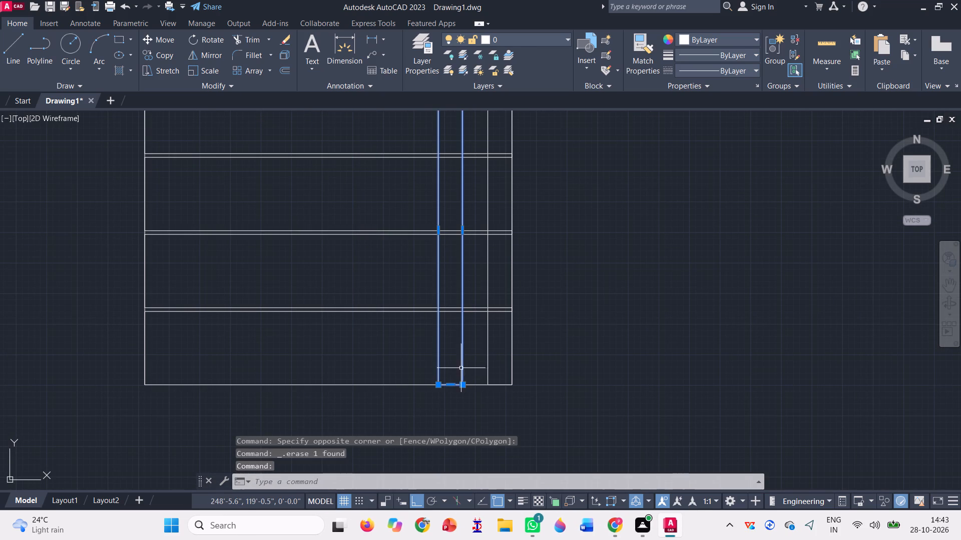
key(x)
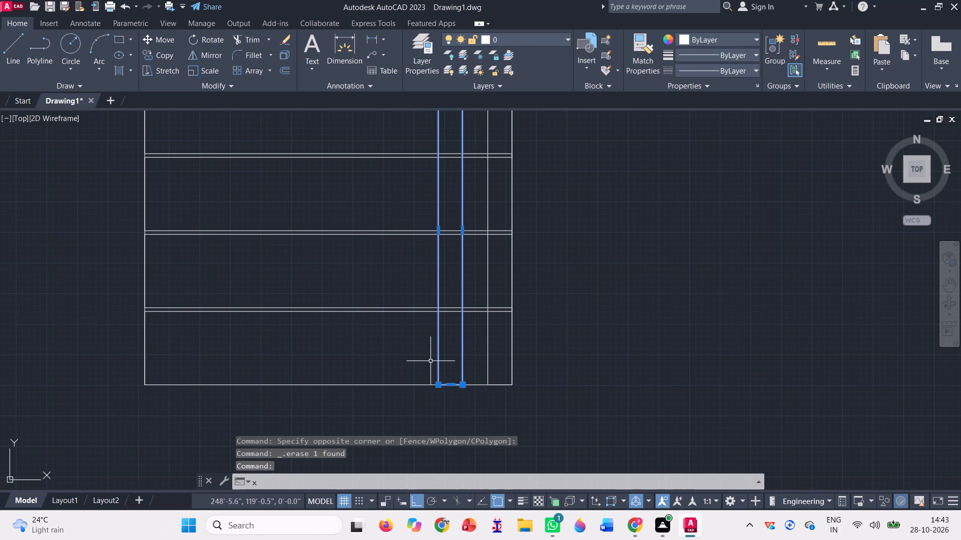
key(BackSpace)
text(co)
key(space)
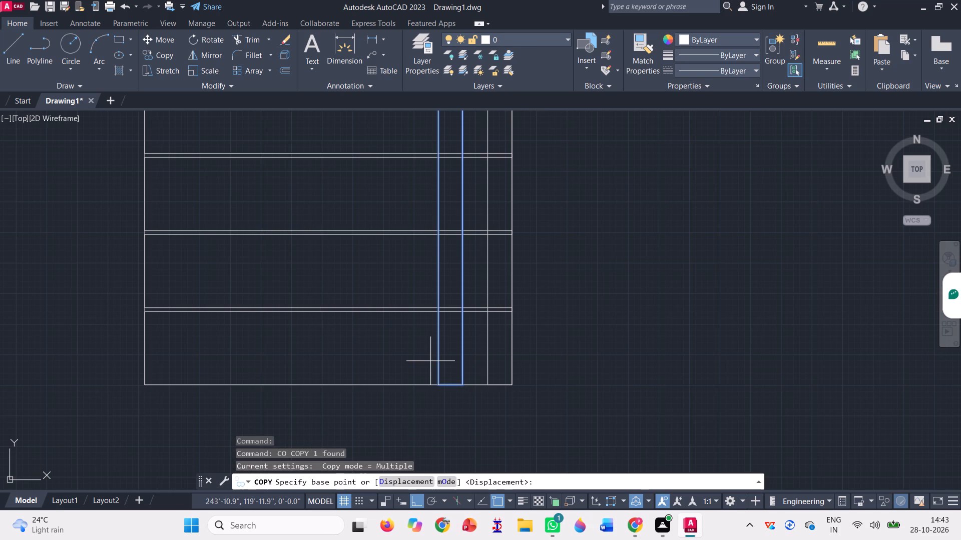
scroll(500, 381, up, 1)
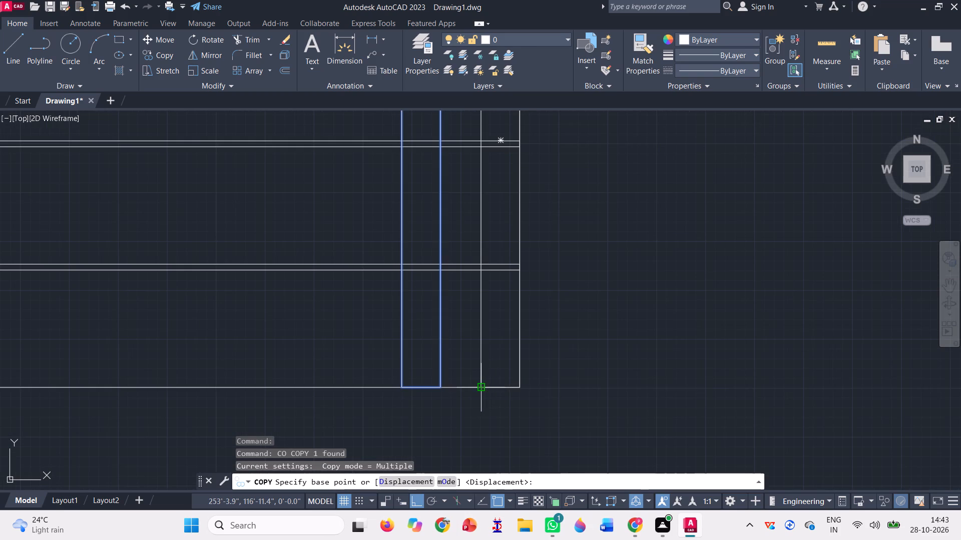
click(483, 385)
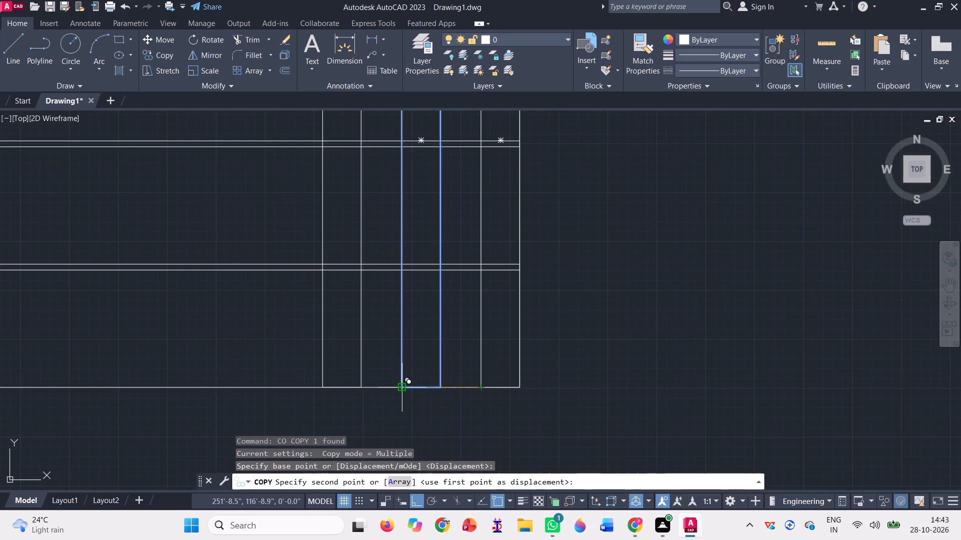
click(399, 385)
click(321, 383)
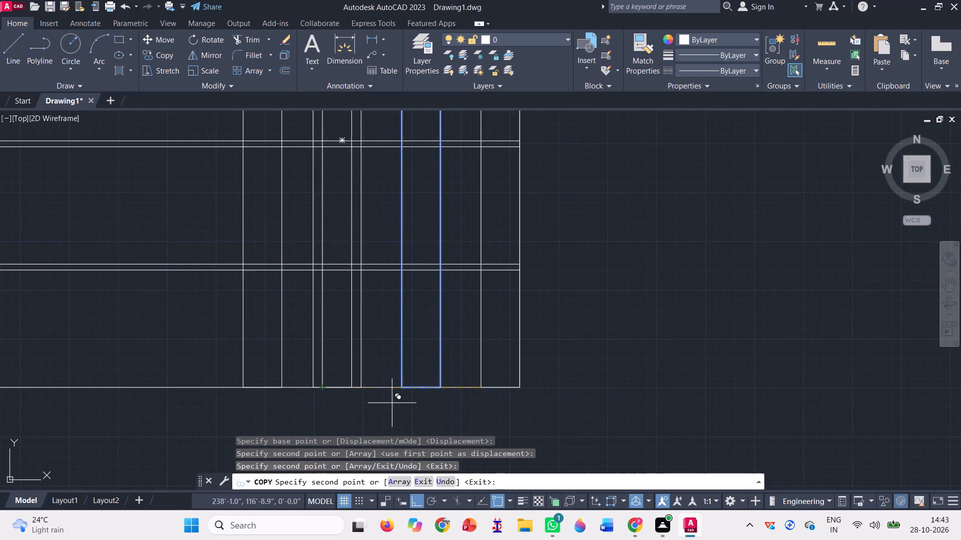
scroll(402, 400, down, 2)
key(space)
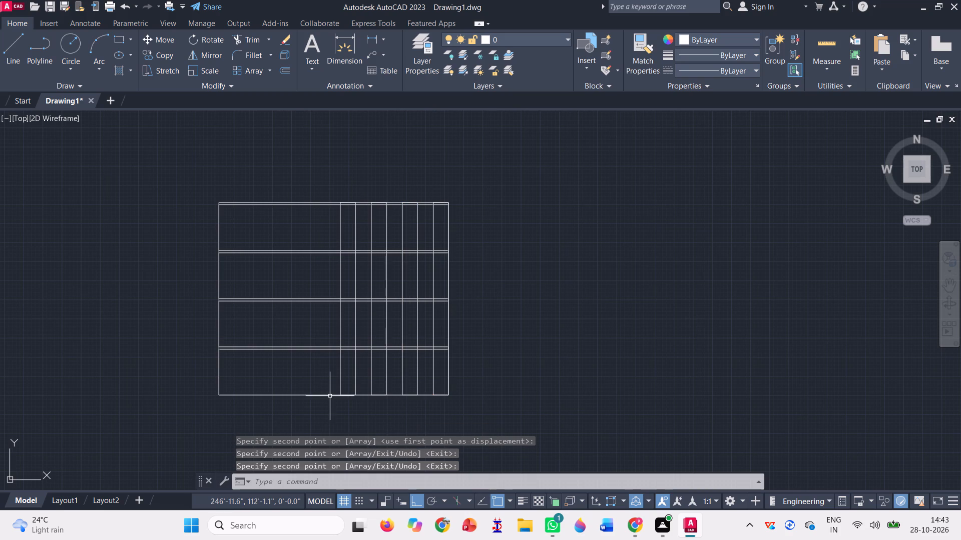
Draw a vertical line over the leftmost rectangle's right edge, from the base line to the top line.
key(l)
key(Return)
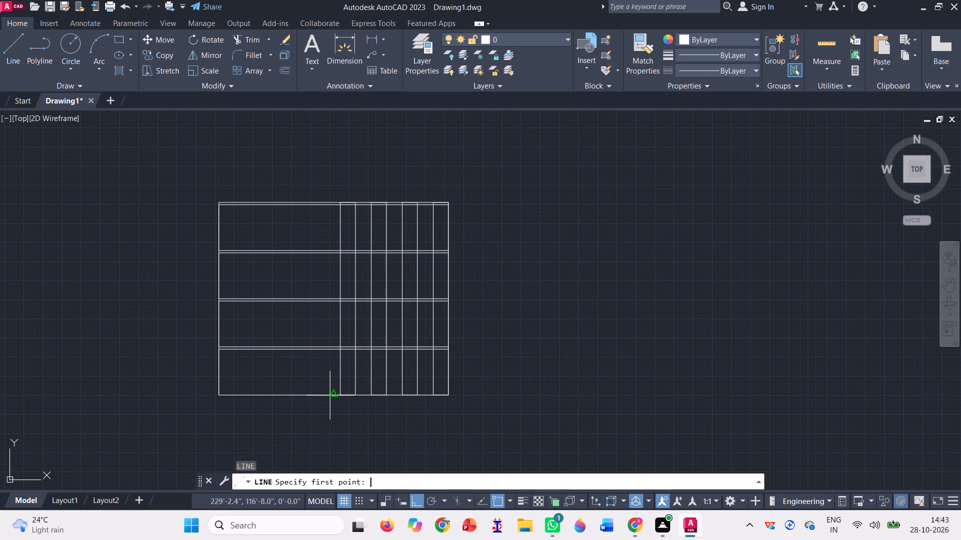
click(356, 395)
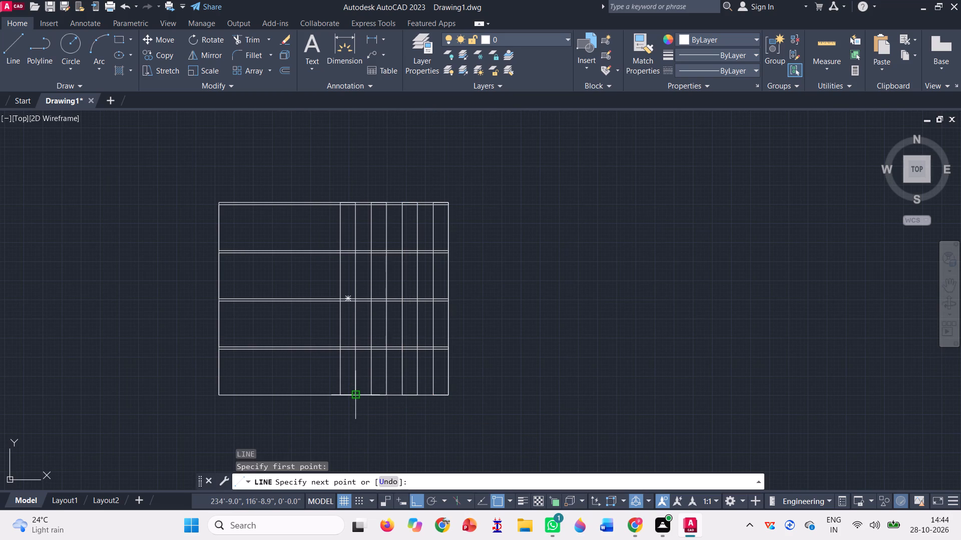
scroll(357, 208, up, 4)
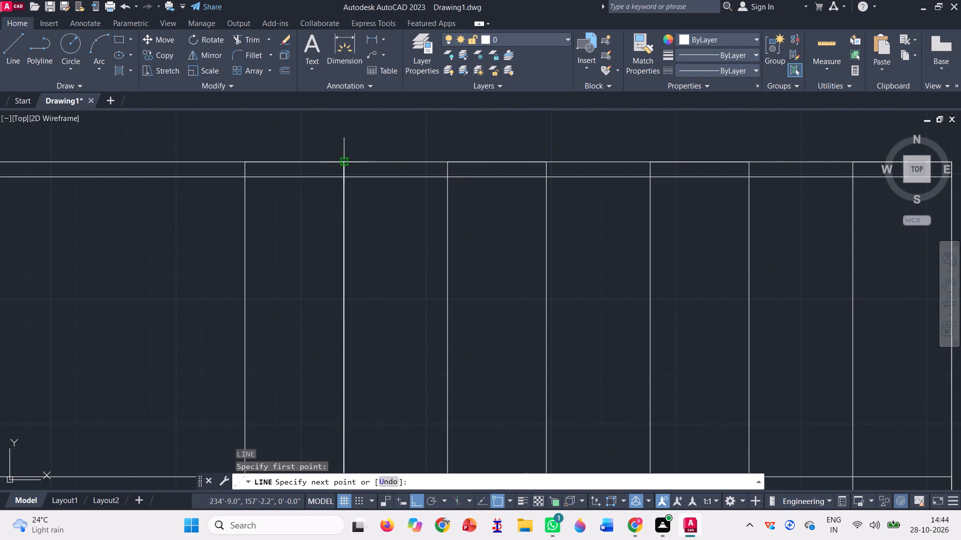
click(345, 160)
scroll(343, 187, down, 3)
key(space)
Delete the leftmost full-height rectangle, keeping the vertical line drawn over its right edge.
click(326, 221)
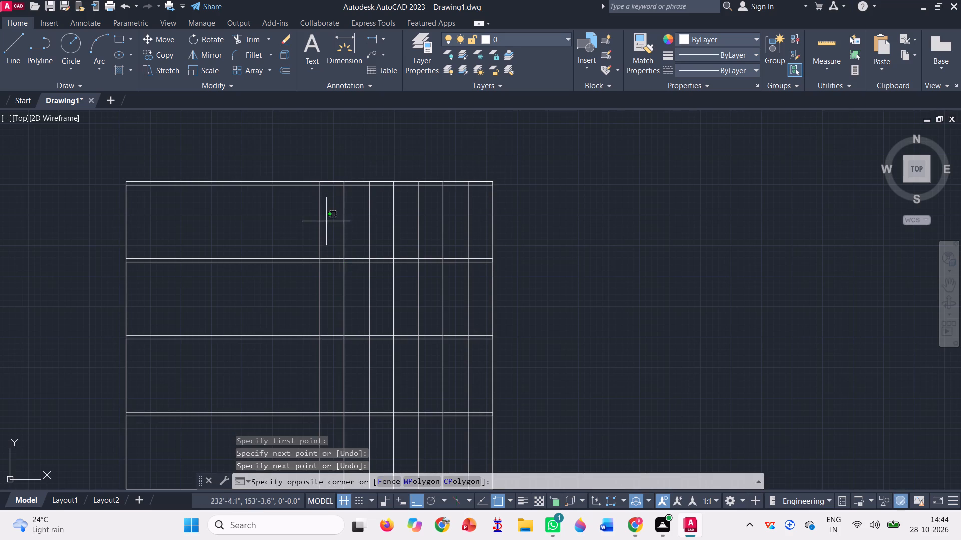
click(303, 213)
key(Delete)
With ortho off, draw connected lines from the vertical line's top to the top-storey floor band about 6'-6" from the left edge, and on to the base line about 12' in.
scroll(382, 225, down, 1)
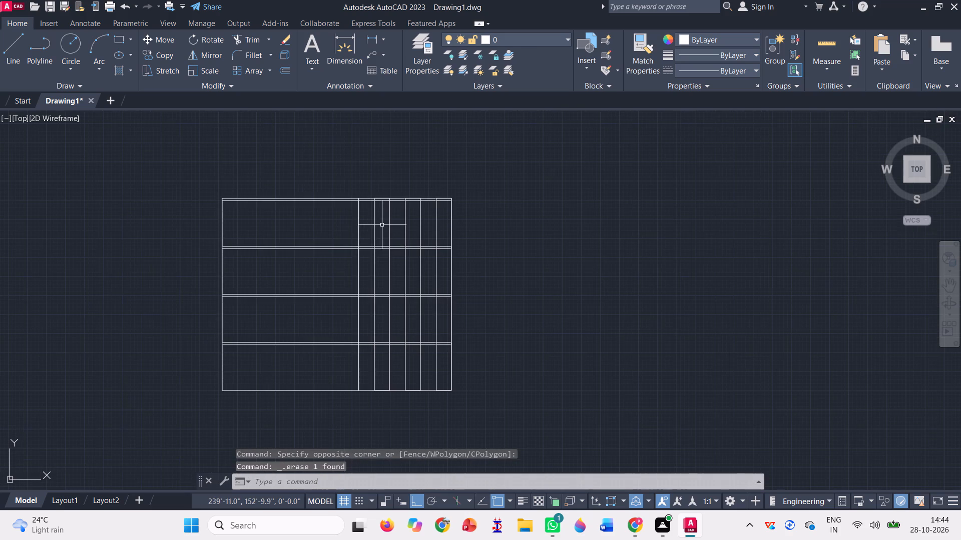
click(16, 40)
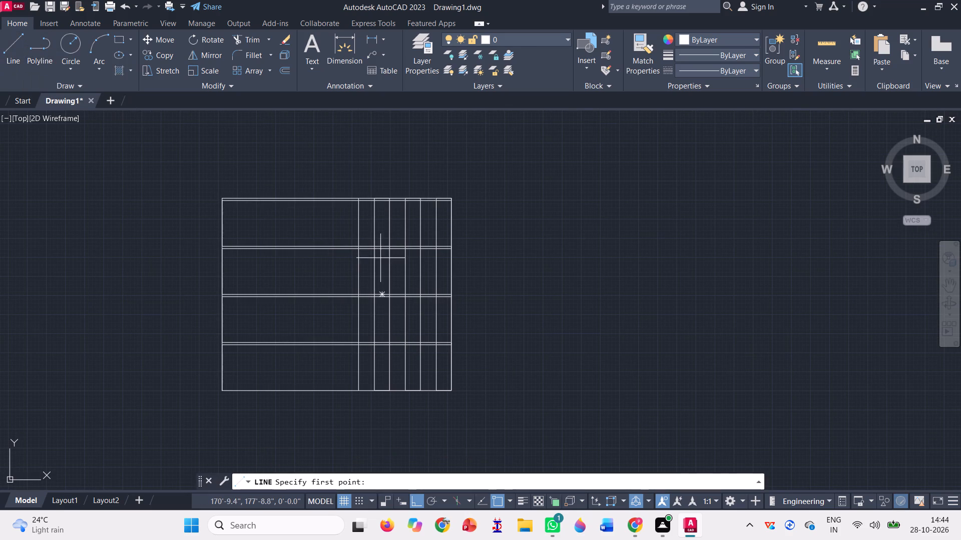
key(F8)
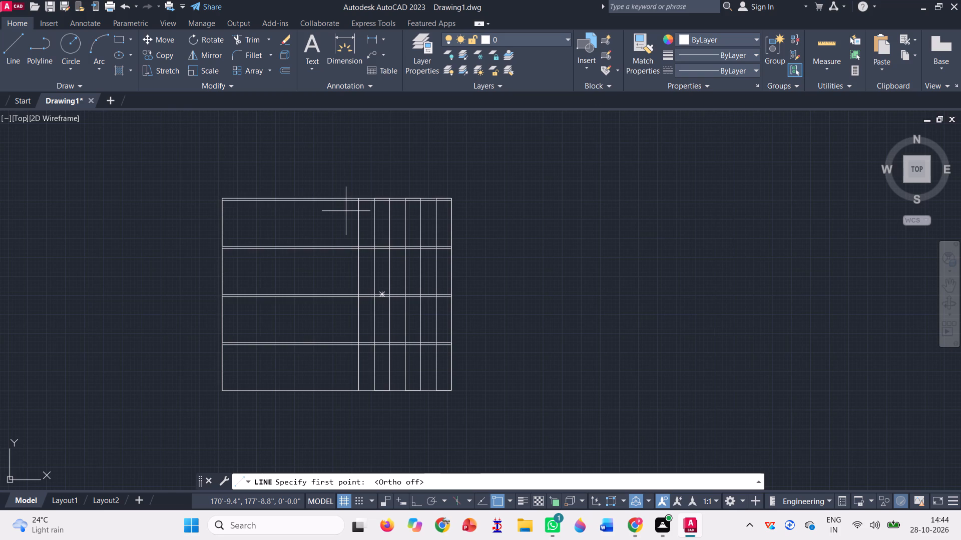
scroll(346, 211, up, 2)
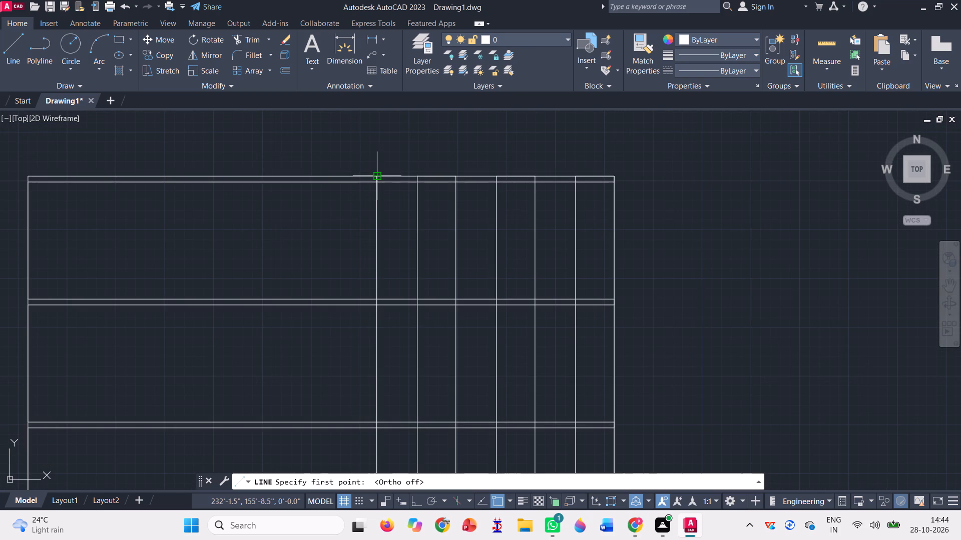
click(378, 176)
scroll(346, 221, down, 2)
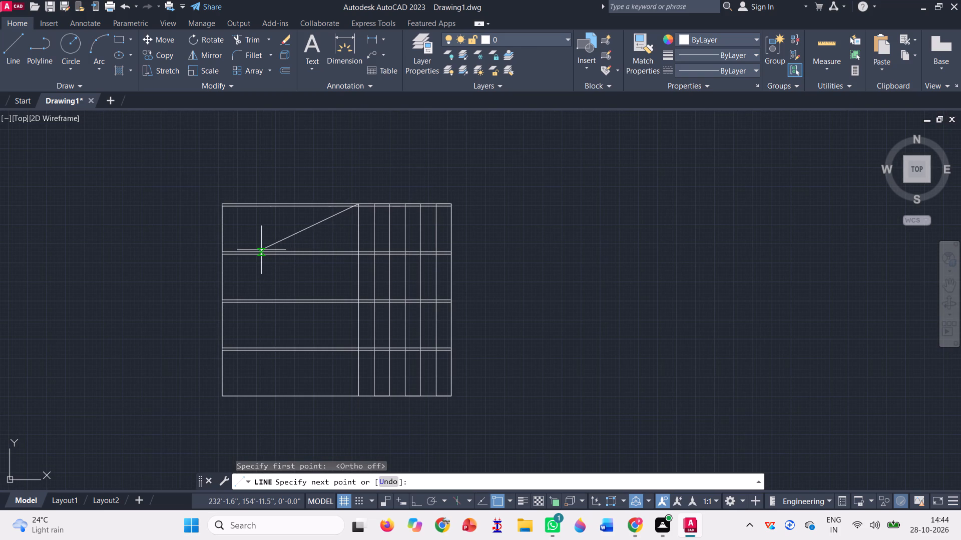
scroll(258, 249, up, 2)
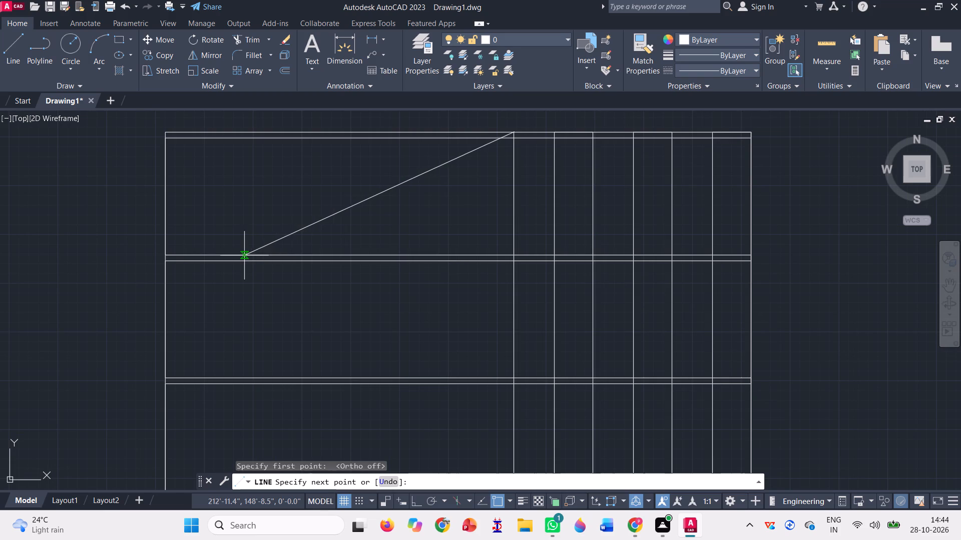
click(241, 255)
scroll(224, 215, down, 2)
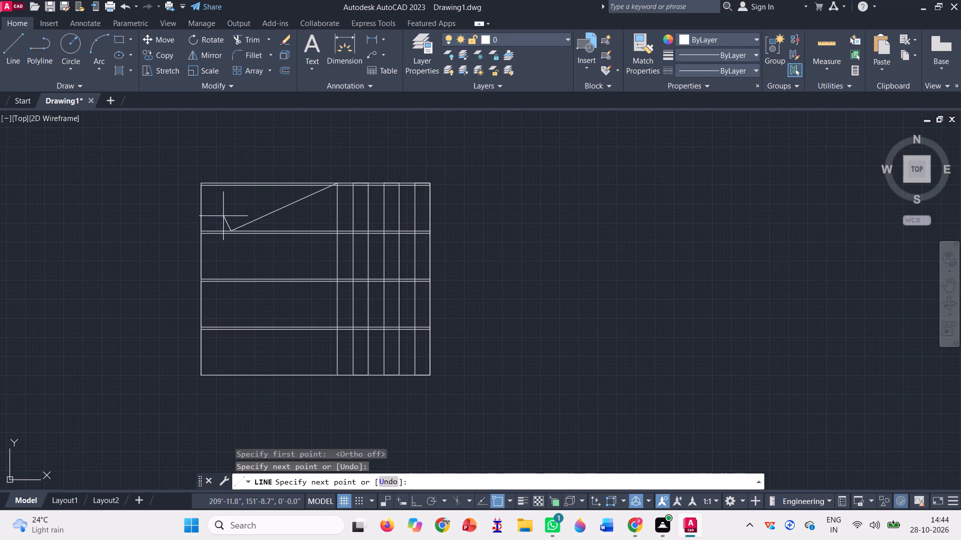
scroll(260, 351, up, 1)
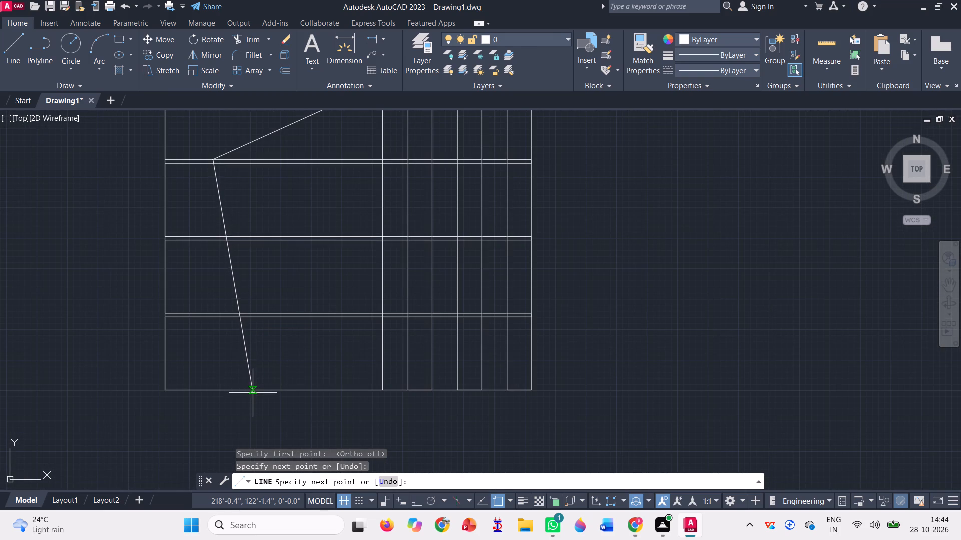
click(252, 386)
scroll(246, 402, down, 2)
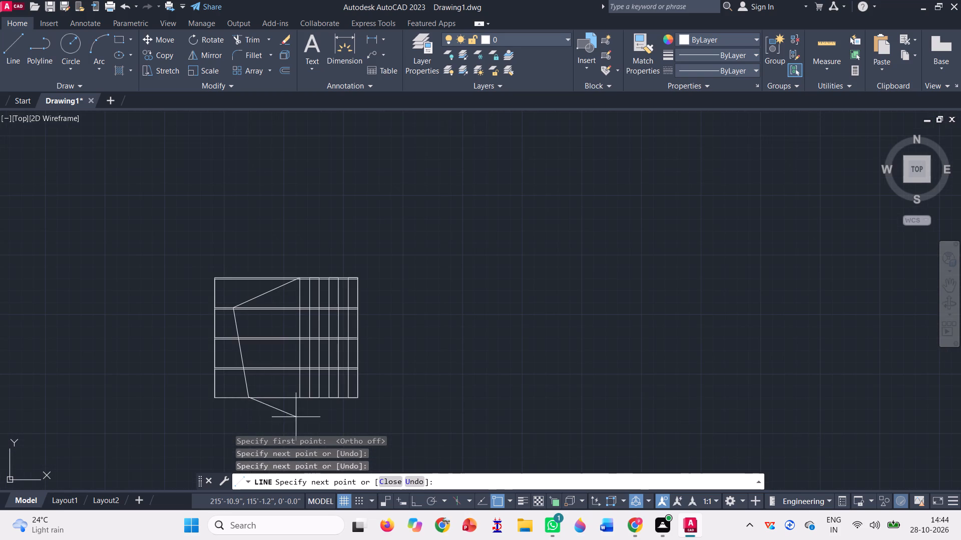
key(space)
Draw a horizontal construction line along the base with ortho on, starting at the outline's lower-left corner.
scroll(222, 393, up, 2)
scroll(230, 385, down, 1)
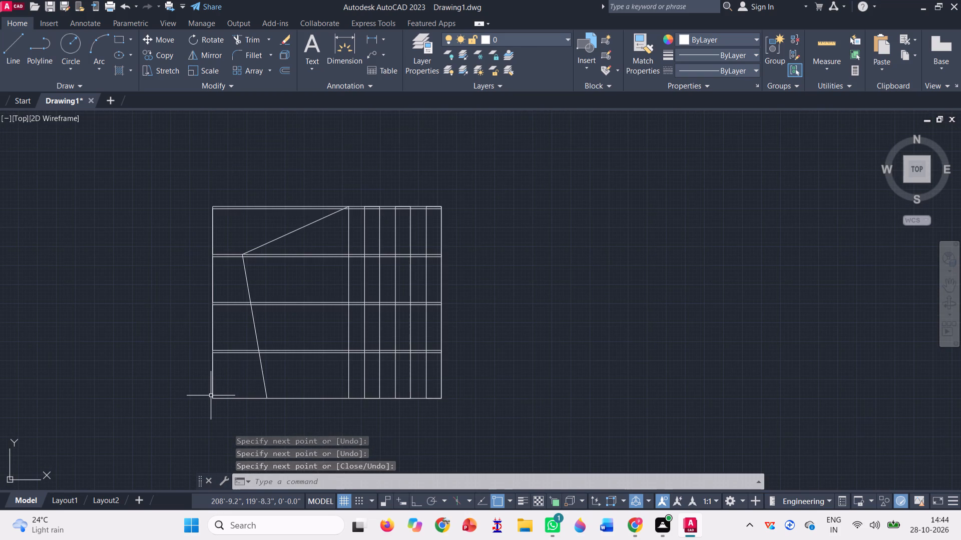
text(xl)
key(Return)
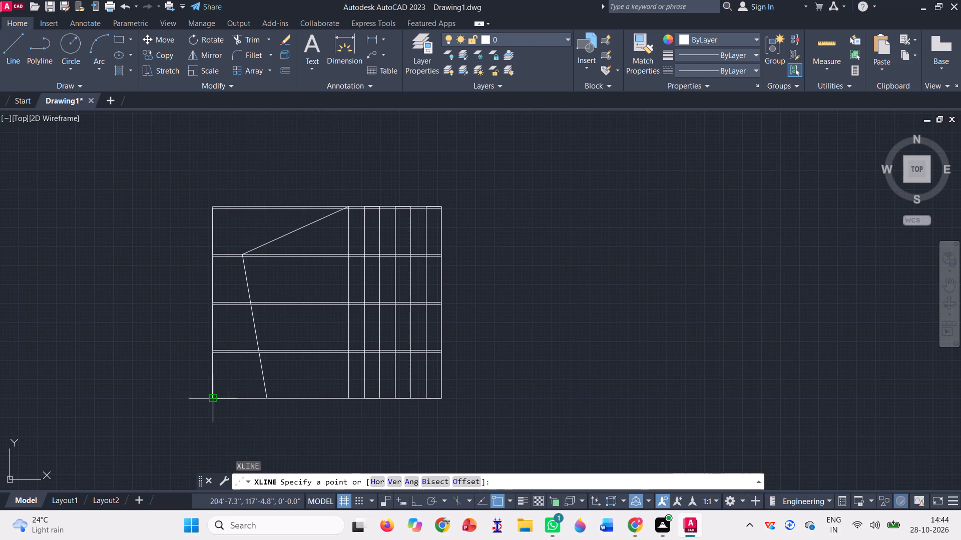
click(212, 398)
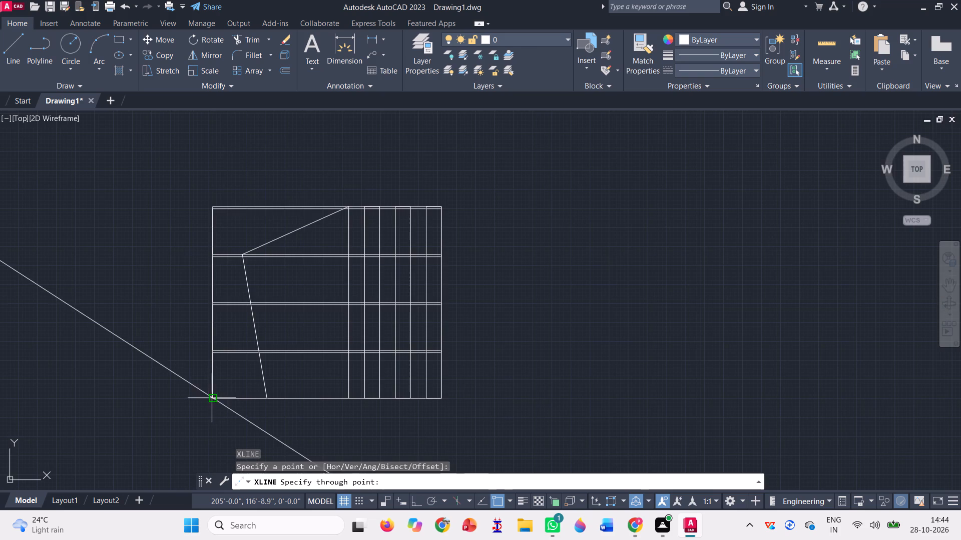
key(F8)
click(538, 395)
key(space)
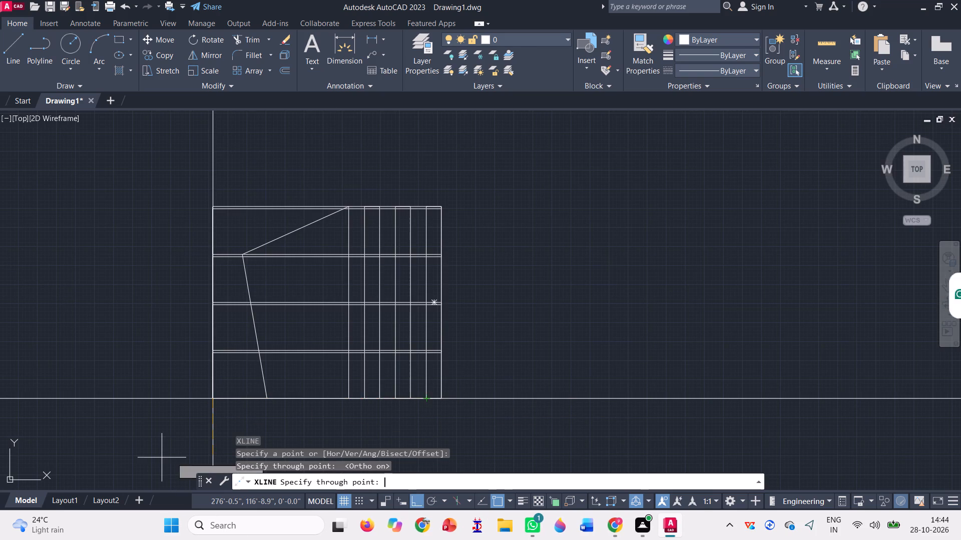
Draw a rectangle about 28' wide and 17' high on the ground line, starting about 13' left of the outline.
click(117, 38)
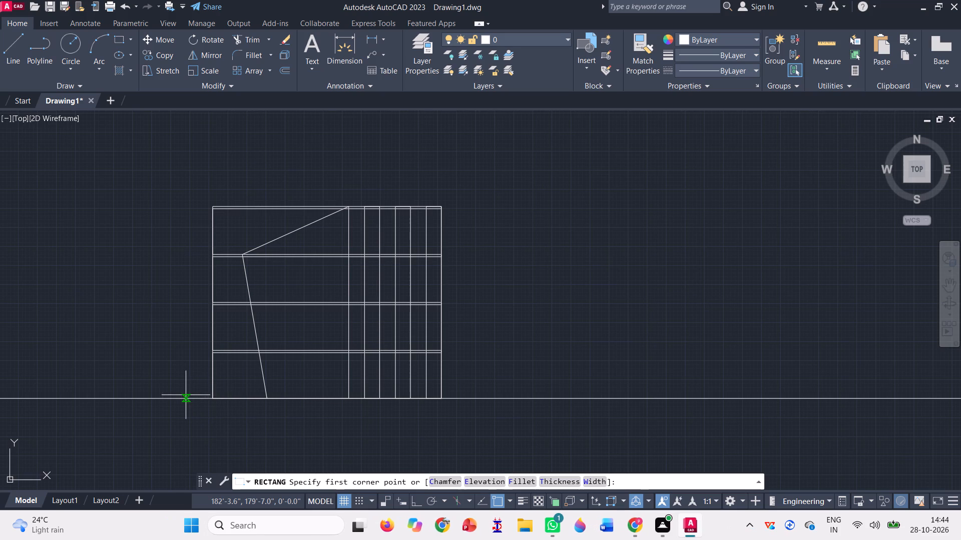
click(152, 396)
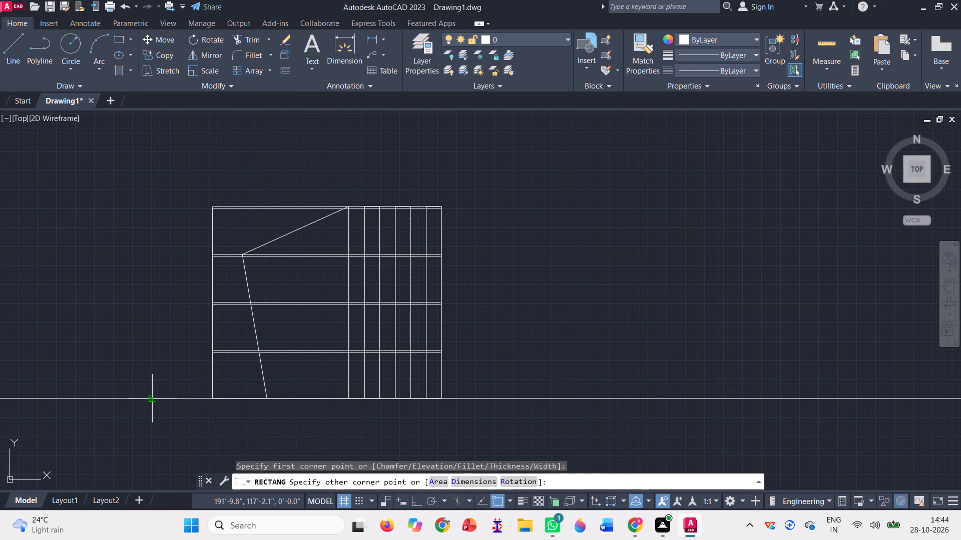
scroll(255, 333, up, 2)
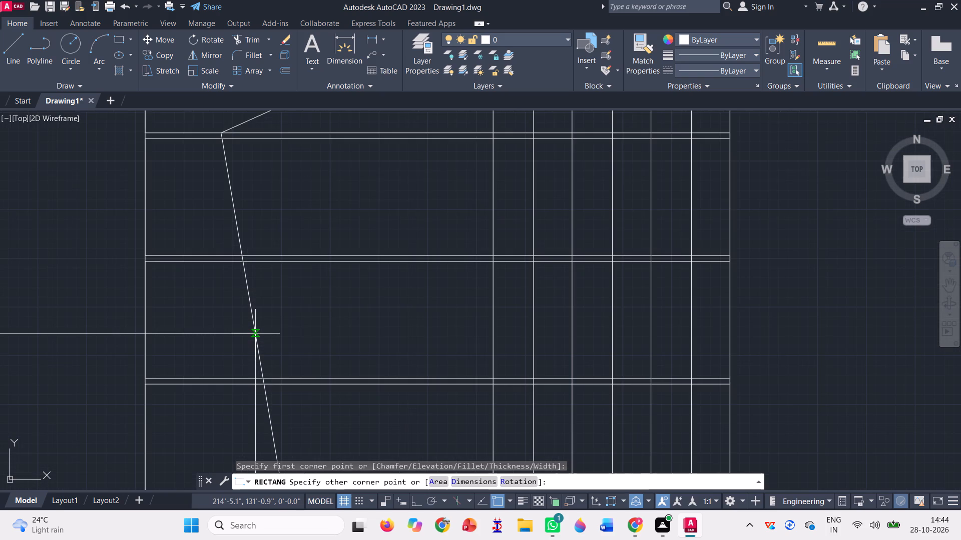
scroll(255, 333, down, 1)
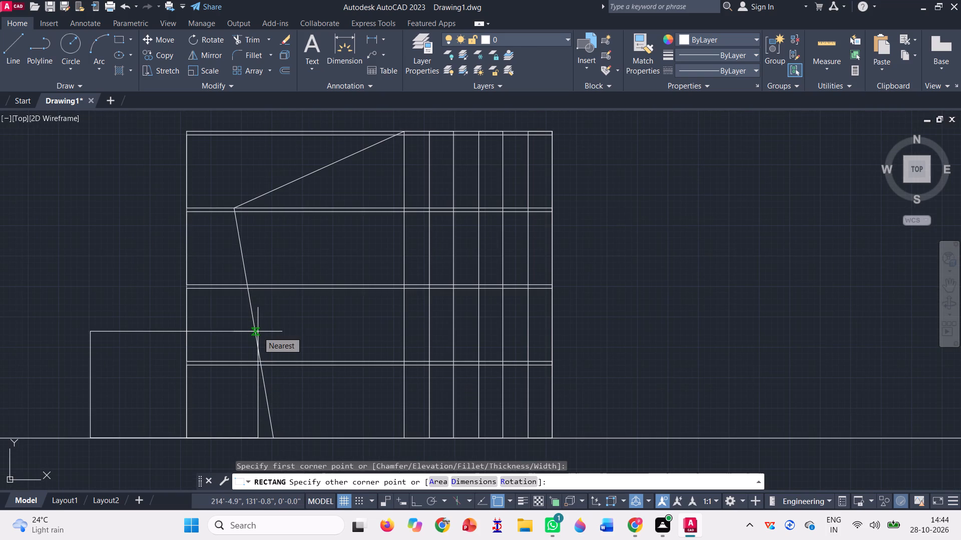
click(293, 312)
Move the new rectangle about 3' left so its lower-right corner meets the lower end of the slanted line.
scroll(370, 328, down, 1)
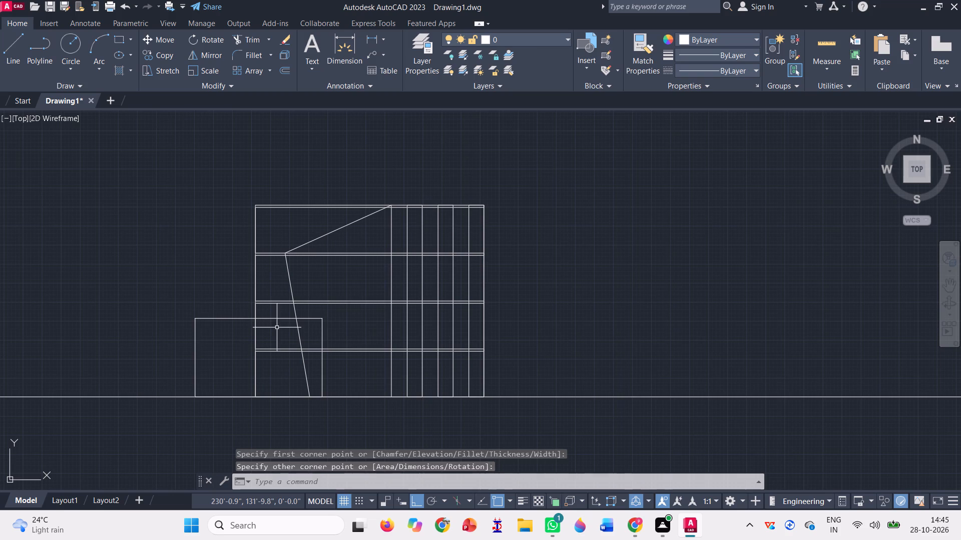
click(207, 337)
click(153, 303)
key(m)
key(space)
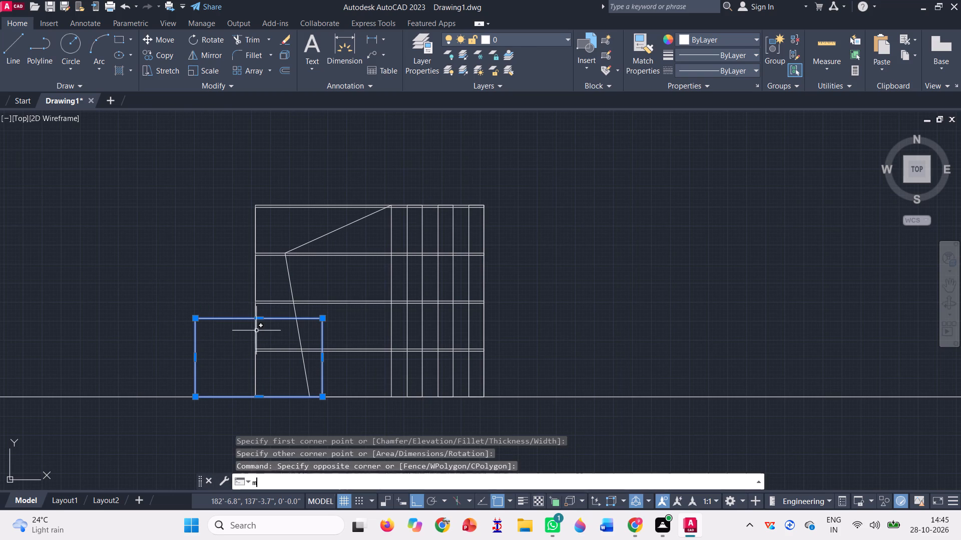
scroll(318, 403, up, 3)
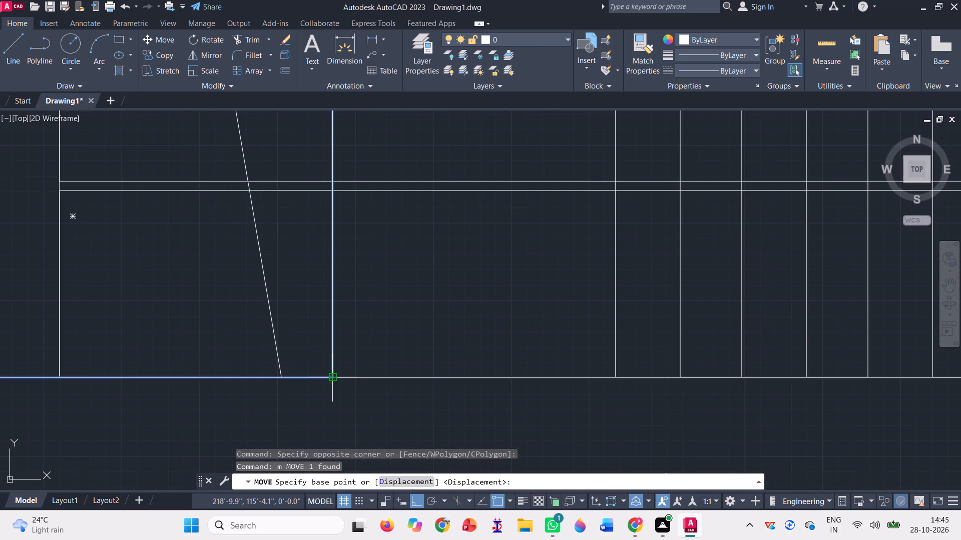
click(333, 379)
click(280, 377)
scroll(287, 373, down, 3)
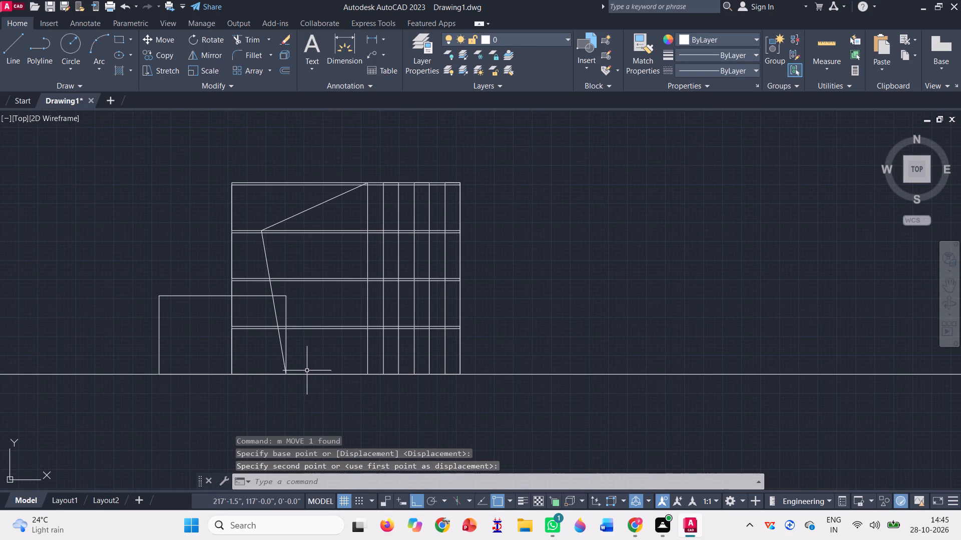
Move the side rectangle about 3' left so its upper-right corner lies on the slanted line.
scroll(284, 297, up, 3)
click(299, 307)
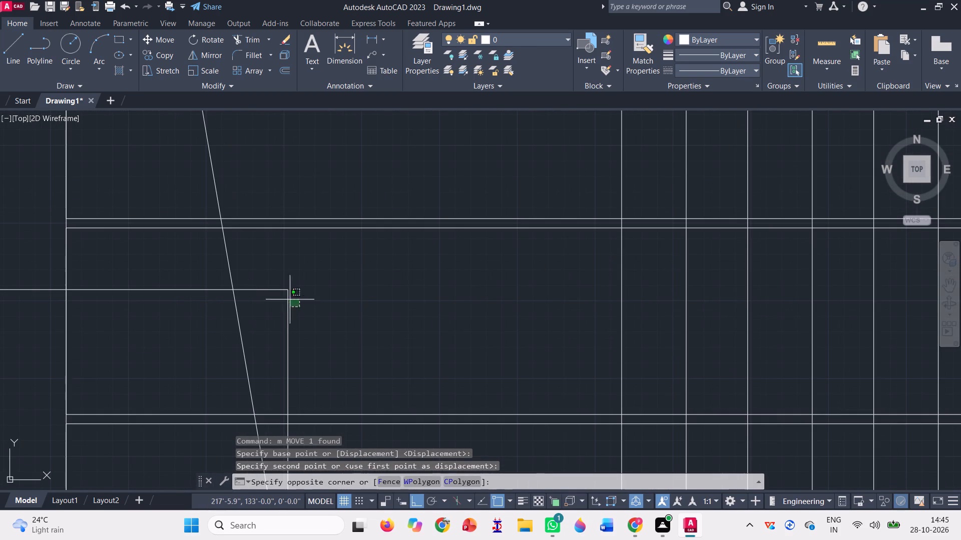
click(275, 279)
text(m)
key(space)
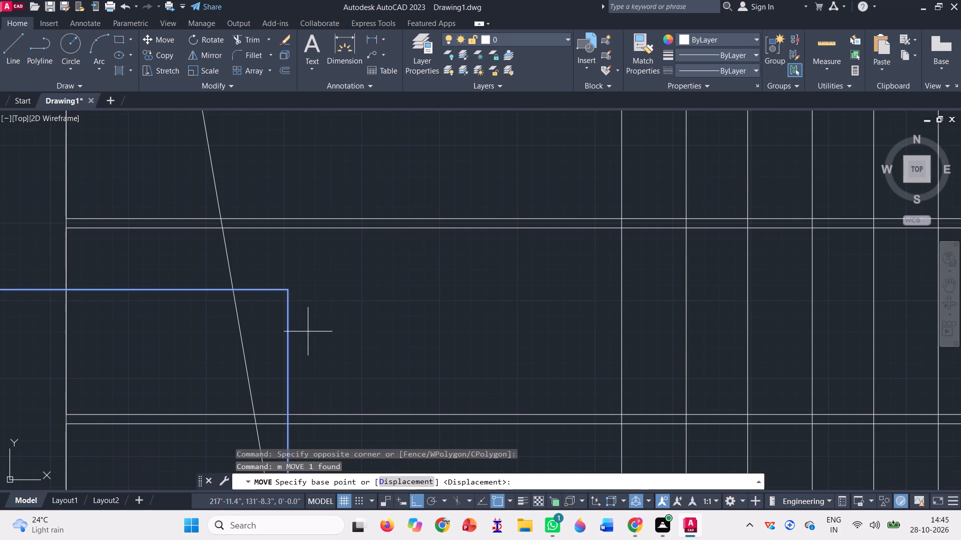
click(287, 287)
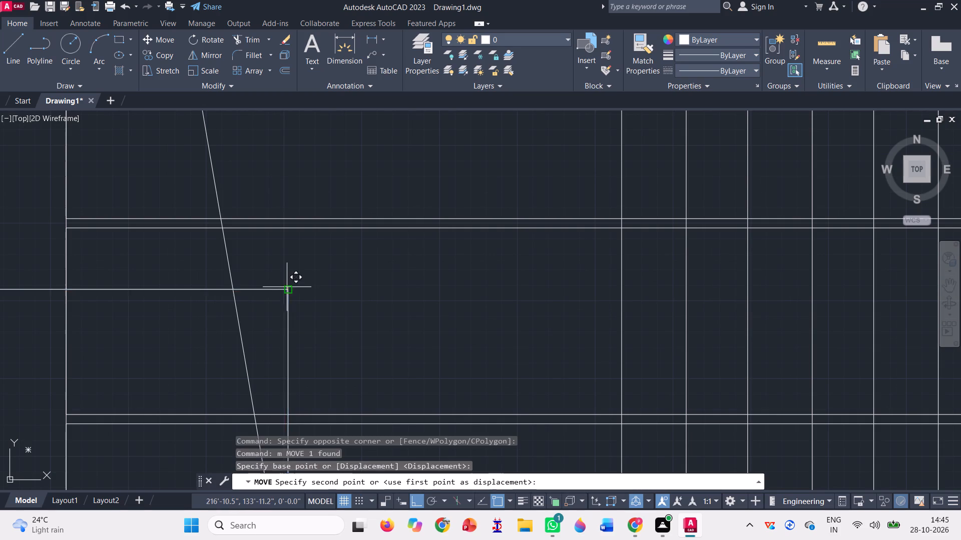
click(233, 290)
scroll(234, 289, down, 3)
key(space)
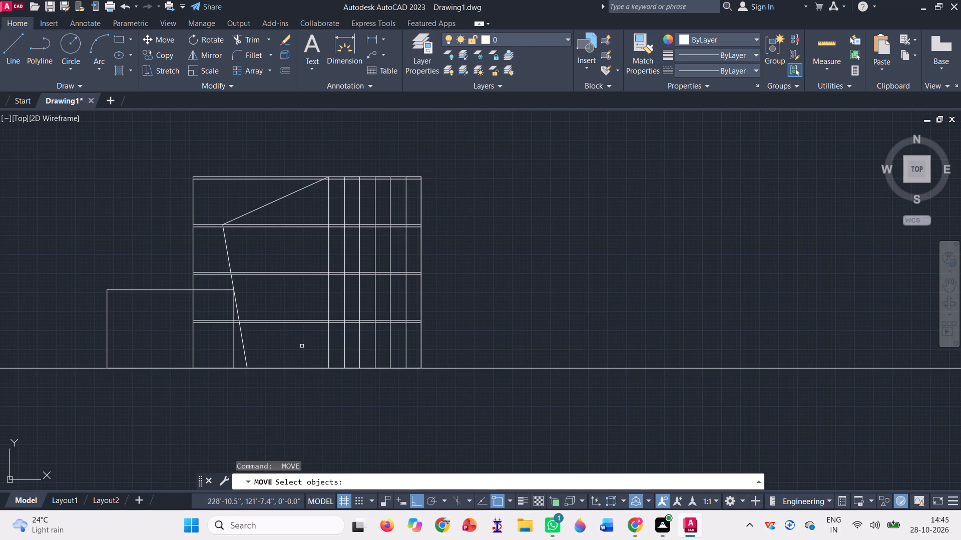
scroll(302, 346, down, 1)
key(Escape)
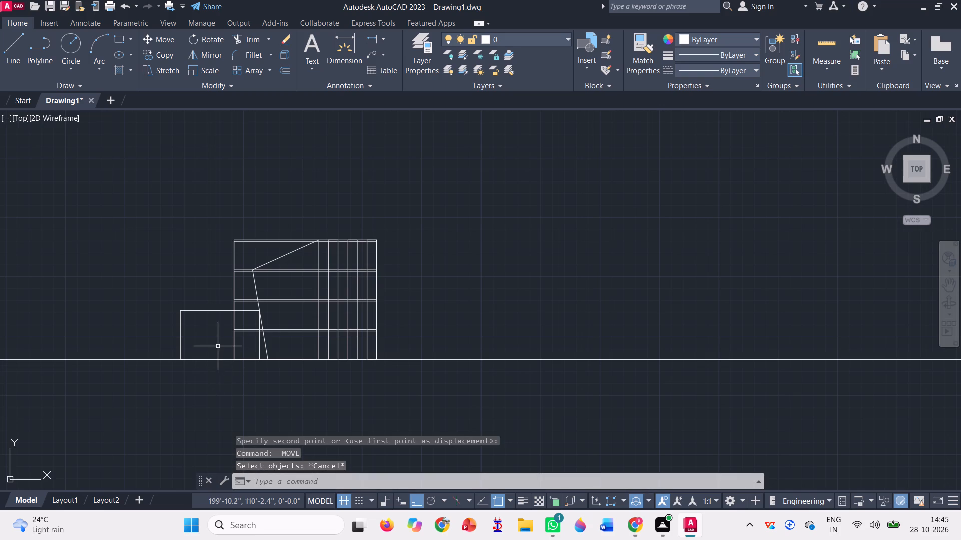
Offset the side rectangle outward through a point about 4' beyond its left edge.
click(281, 69)
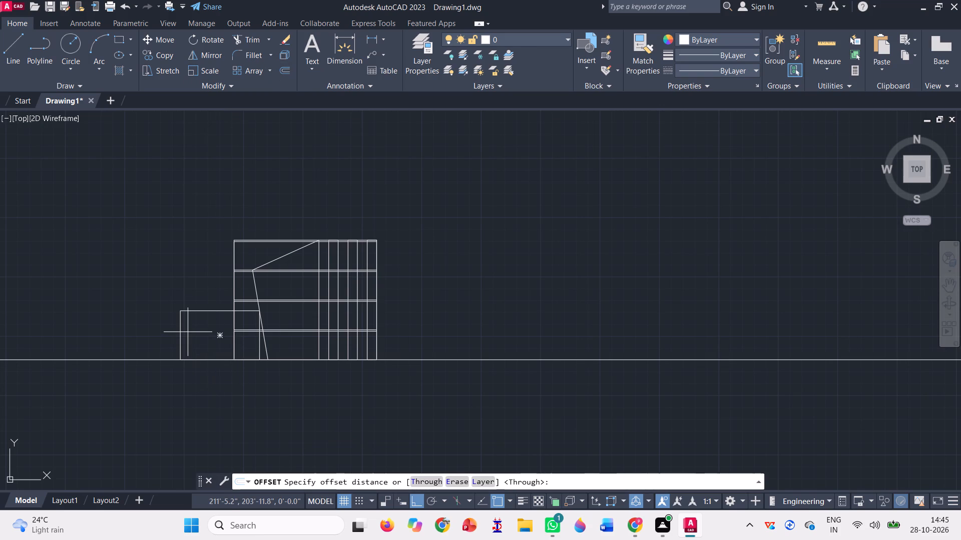
key(b)
key(BackSpace)
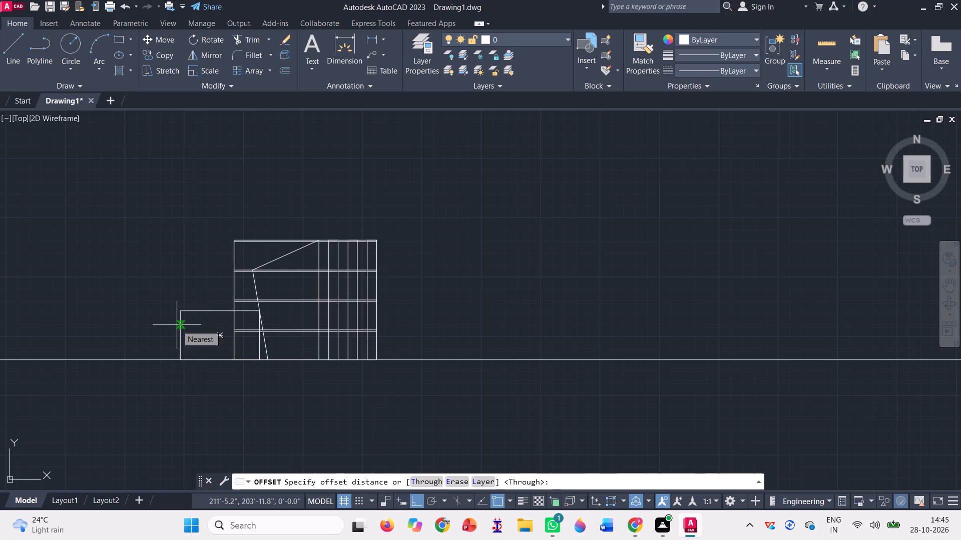
key(space)
scroll(177, 324, up, 1)
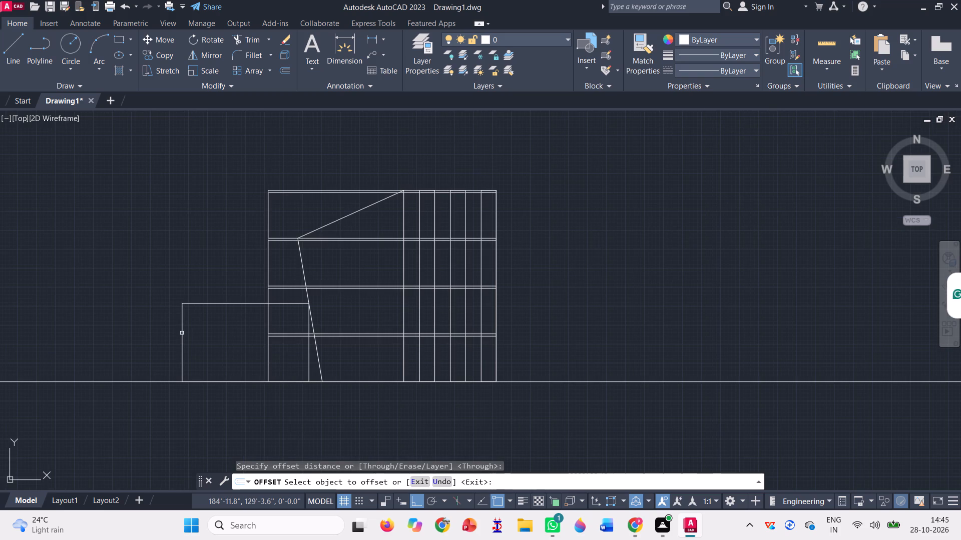
click(181, 332)
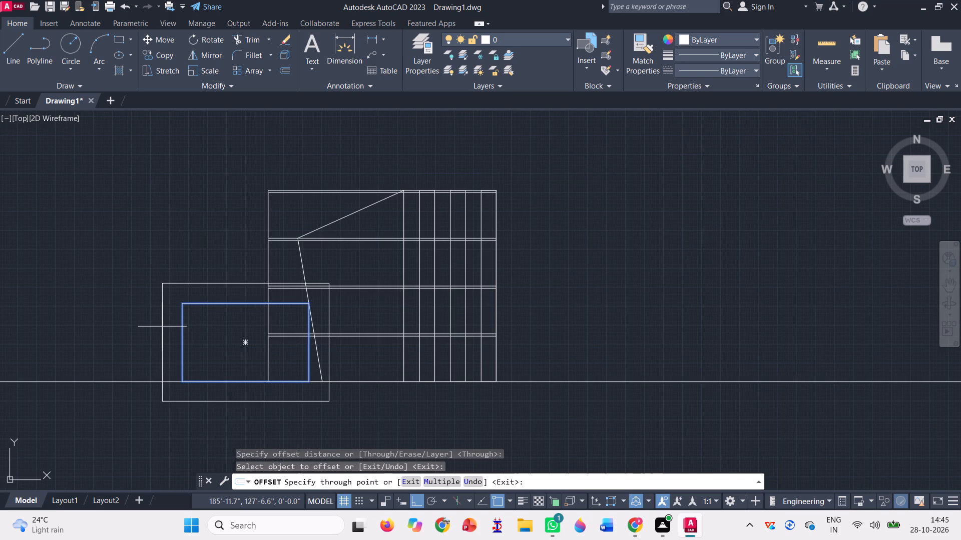
click(162, 325)
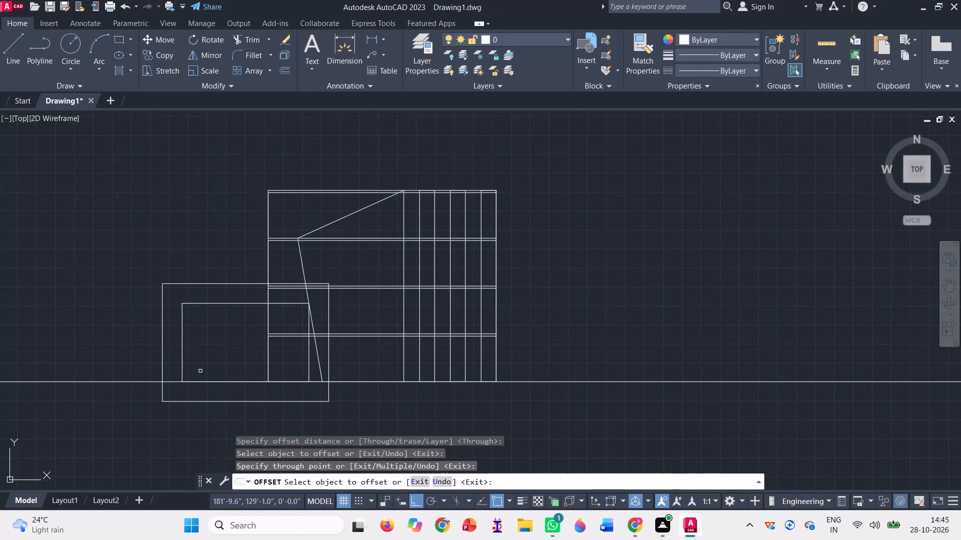
Trim away the part of the outer offset rectangle that extends below the ground line.
click(256, 39)
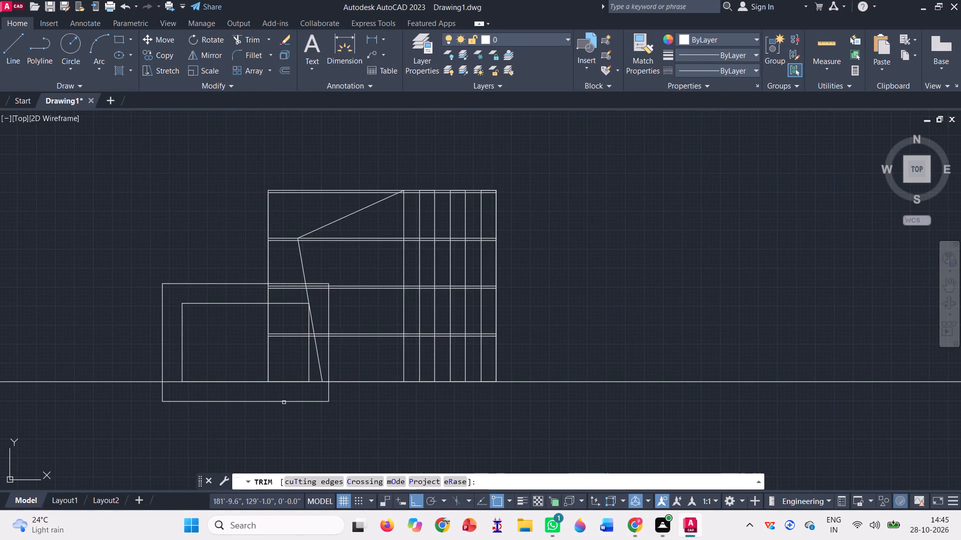
click(284, 402)
click(146, 392)
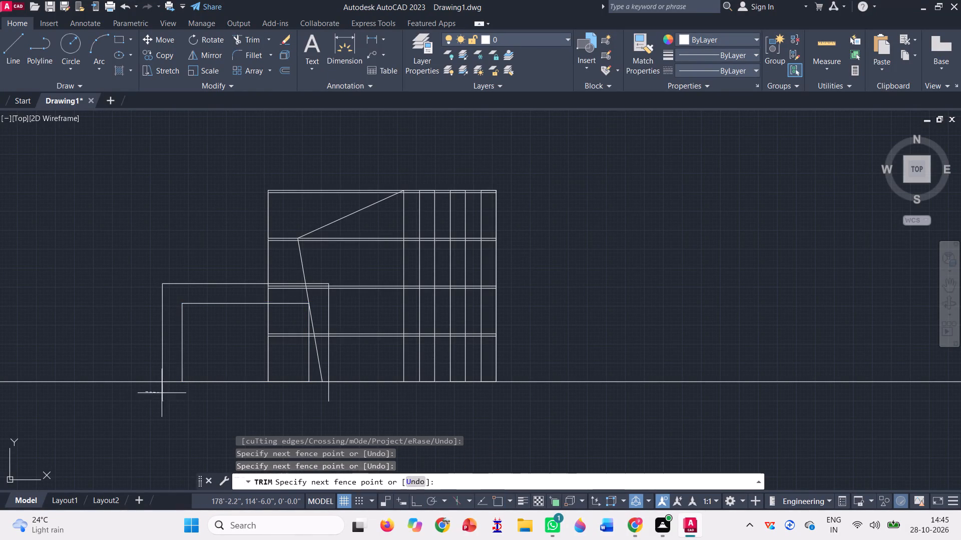
click(341, 390)
Trim the inner rectangle's right side and the outer rectangle's right side between the two lower floor bands.
scroll(313, 356, up, 2)
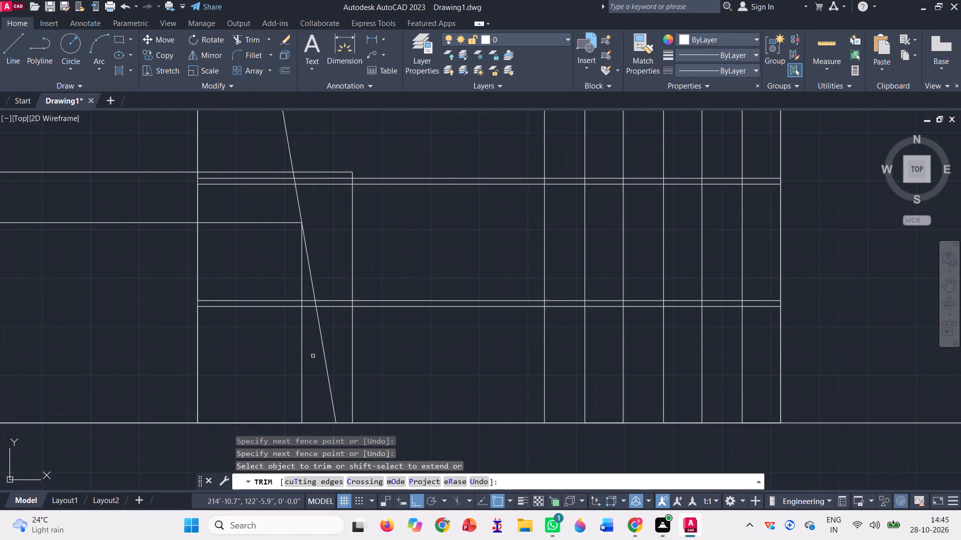
click(307, 371)
click(296, 361)
click(304, 271)
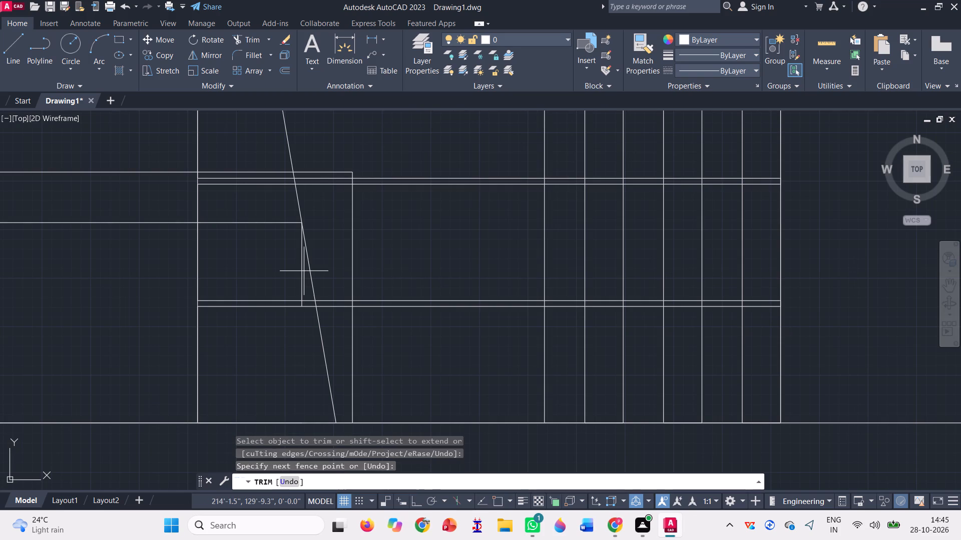
click(294, 263)
scroll(297, 266, down, 2)
click(318, 260)
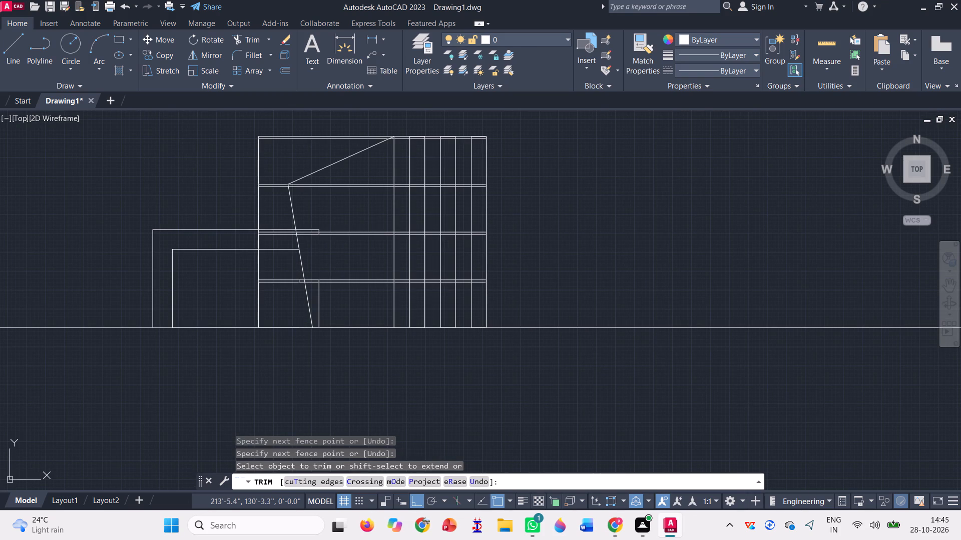
Trim the outer rectangle's top overhang and the middle floor band between the slanted line and the vertical strips.
scroll(316, 231, up, 3)
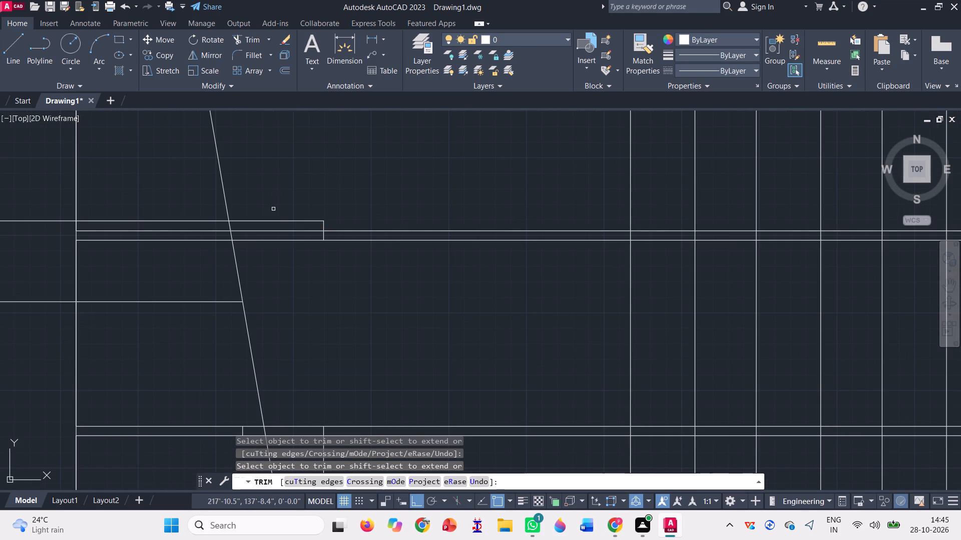
click(273, 209)
click(311, 288)
click(324, 228)
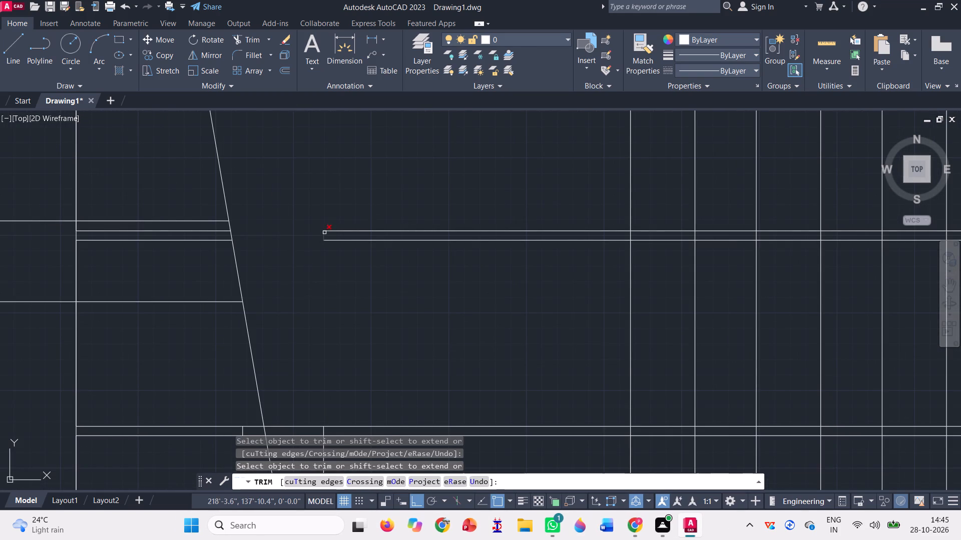
click(324, 232)
click(345, 213)
click(346, 298)
Trim the lowest floor band between the slanted line and the vertical strips, and clear the outer rectangle's remaining right side.
scroll(343, 269, down, 2)
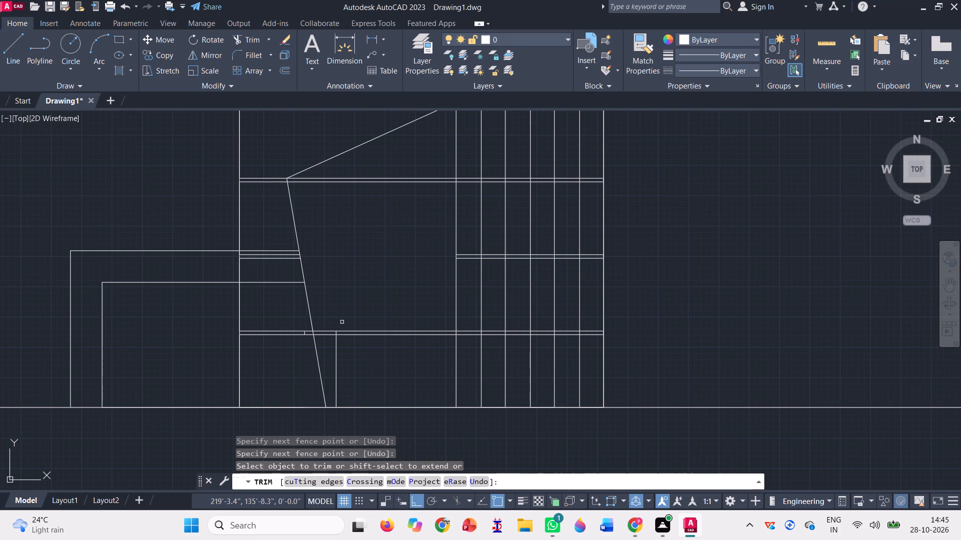
scroll(328, 390, up, 2)
click(324, 230)
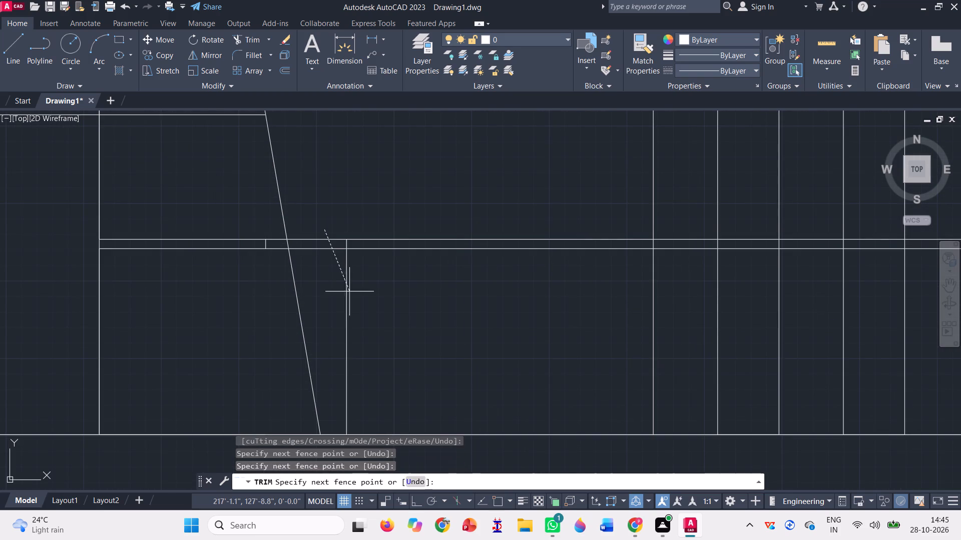
click(359, 305)
click(424, 183)
click(436, 305)
scroll(374, 326, down, 1)
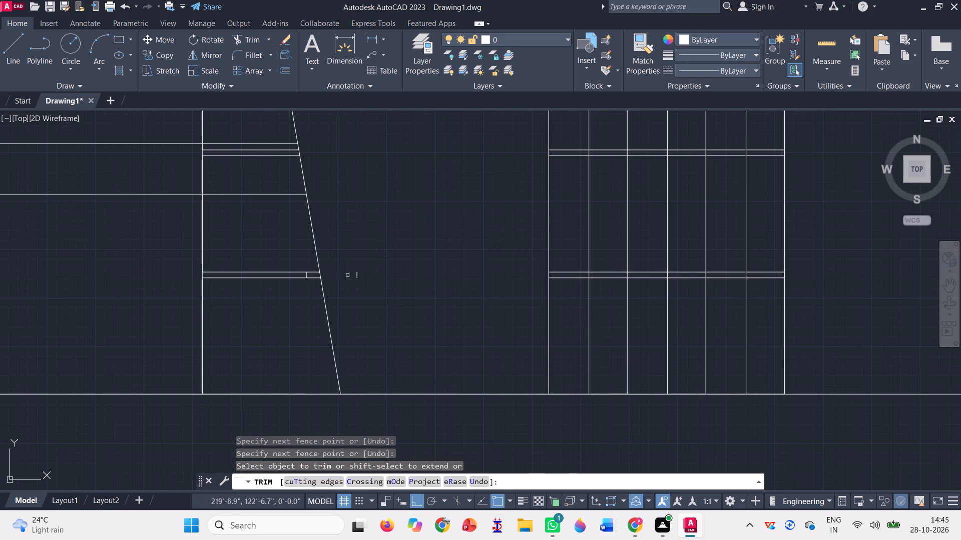
click(360, 275)
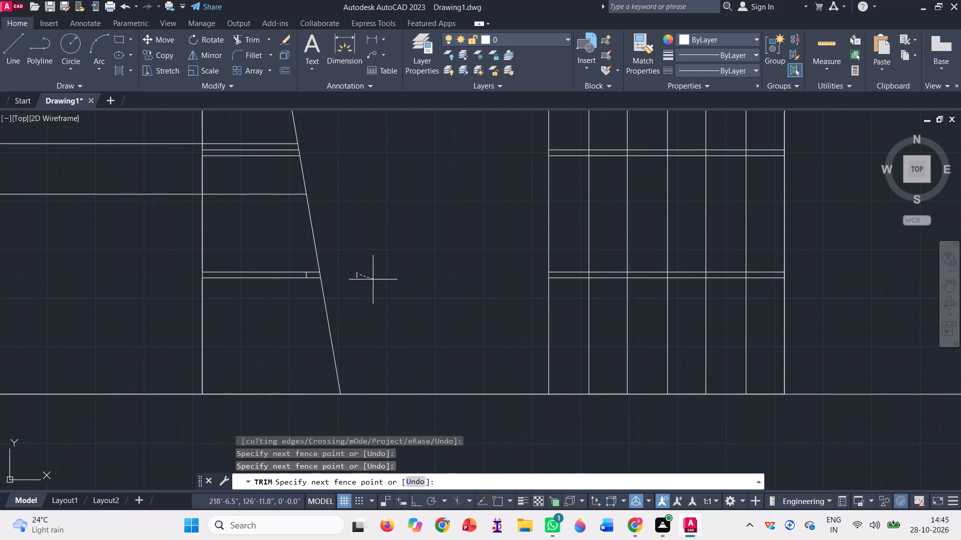
click(349, 275)
Trim away the lowest floor band left of the slanted line, including the small leftover piece beside it.
scroll(263, 323, down, 1)
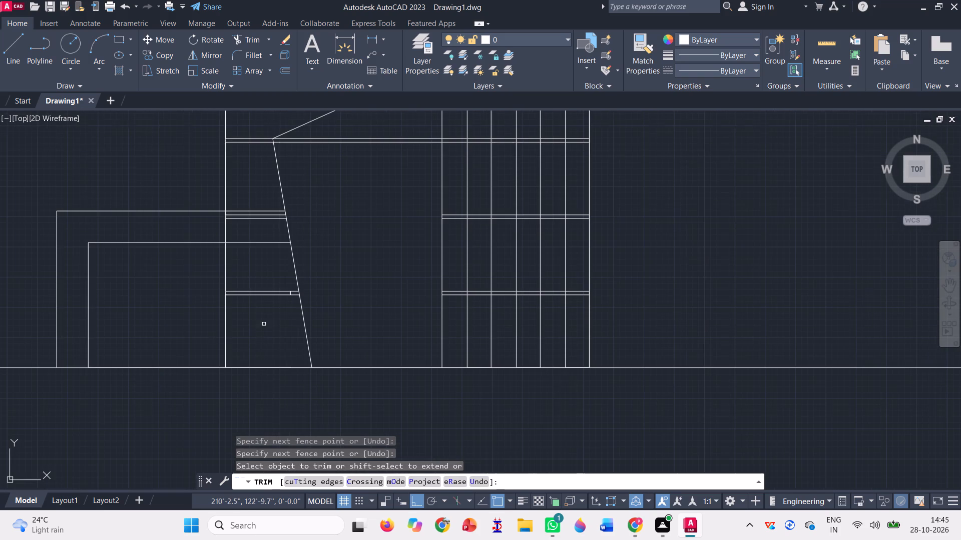
scroll(260, 296, up, 2)
click(248, 261)
click(273, 334)
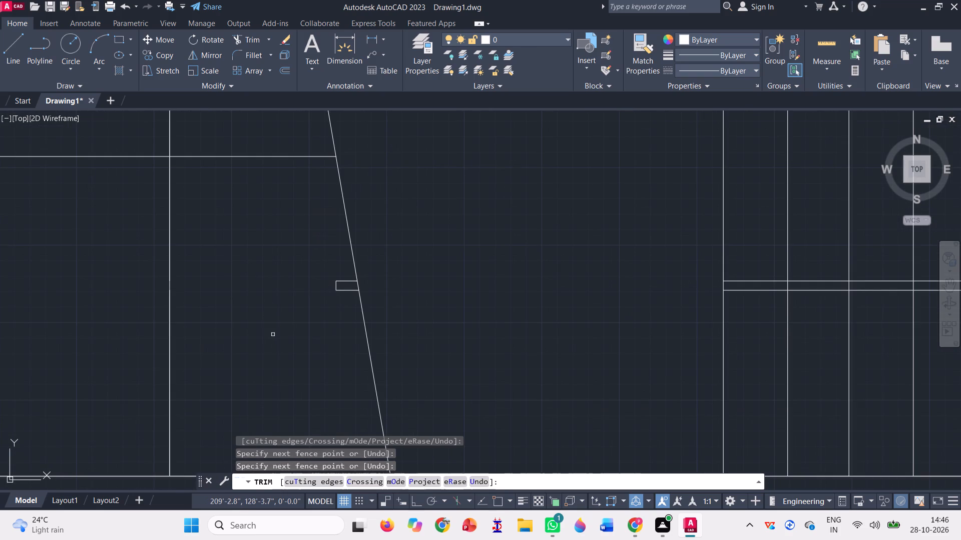
scroll(299, 310, down, 2)
scroll(310, 293, up, 3)
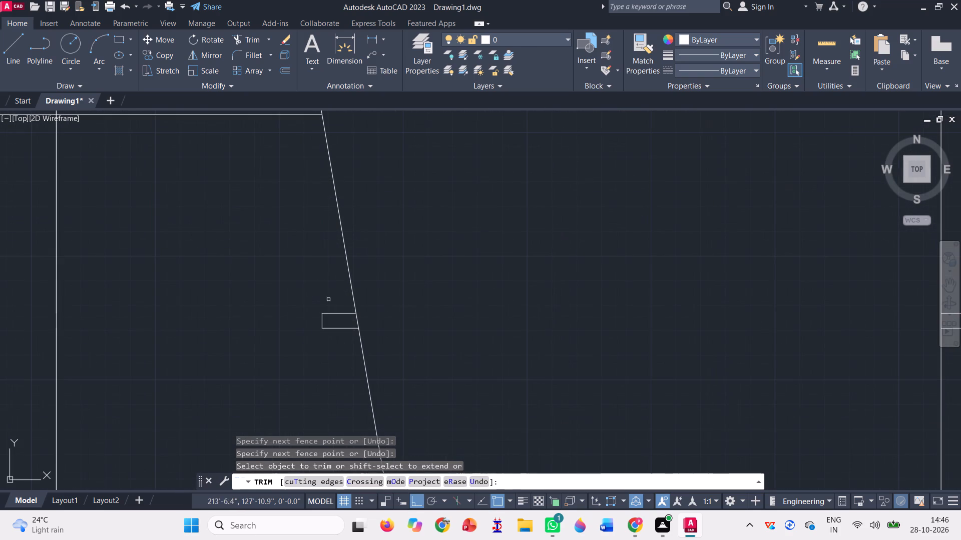
click(328, 299)
click(342, 349)
click(321, 322)
scroll(320, 324, down, 2)
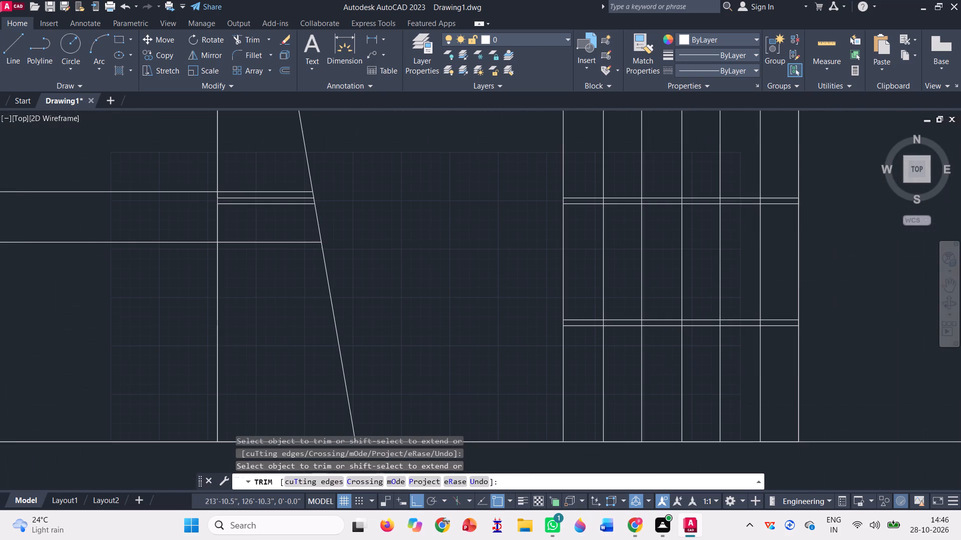
Trim the building's left edge inside the side block and the middle floor band left of the slanted line.
click(206, 312)
click(260, 315)
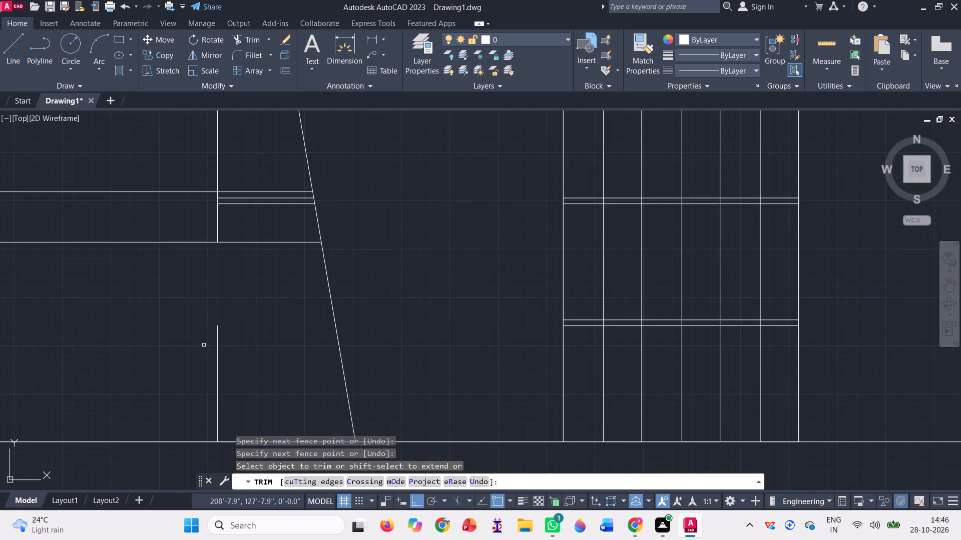
click(200, 348)
click(239, 349)
scroll(241, 351, down, 1)
scroll(228, 257, up, 2)
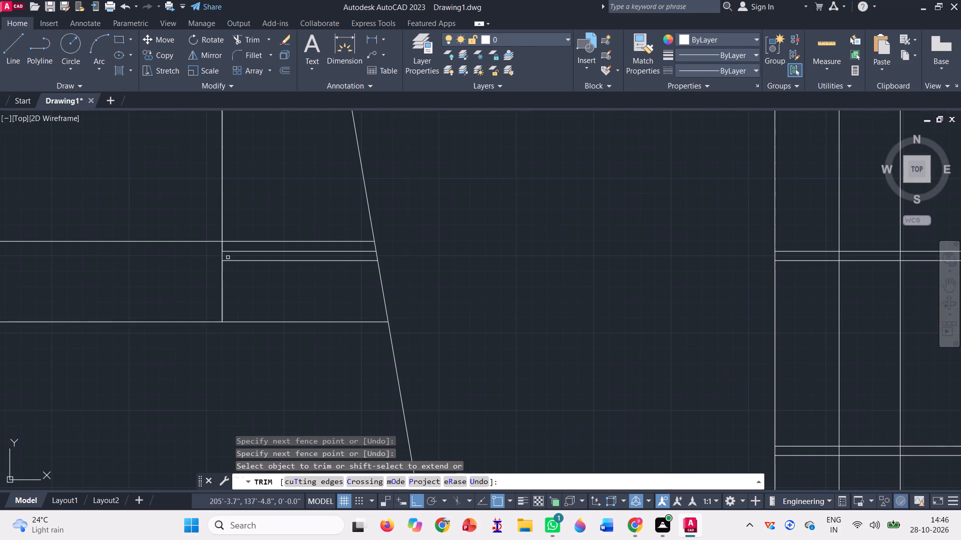
click(204, 278)
click(248, 281)
scroll(231, 240, up, 4)
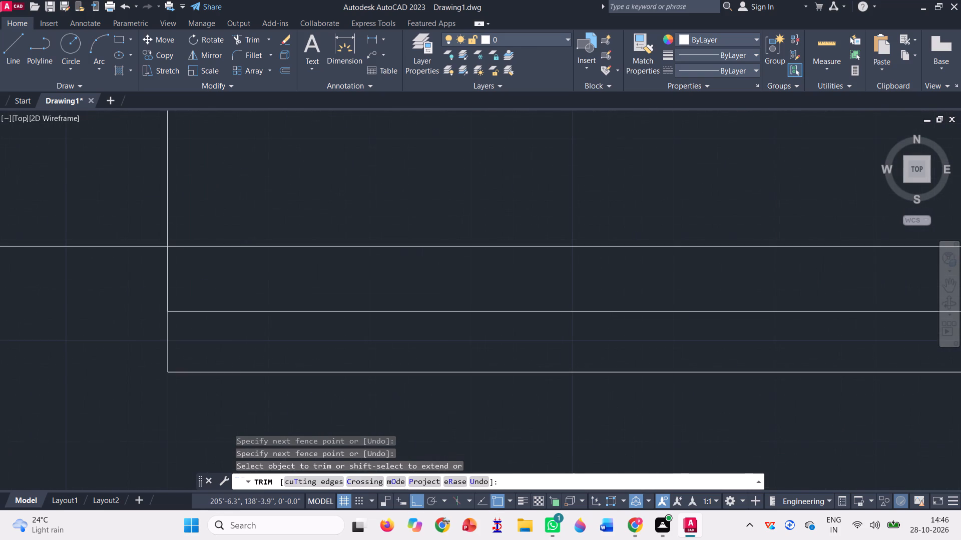
click(300, 399)
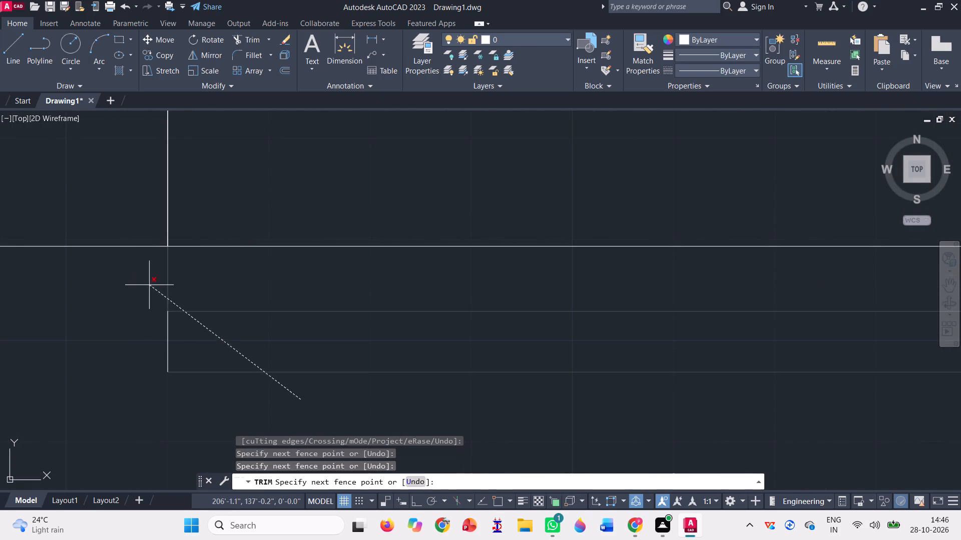
click(149, 285)
Trim the building's left edge from the side block up to the top-storey floor band, plus that band's part left of the slanted line.
scroll(200, 338, down, 5)
scroll(234, 268, down, 1)
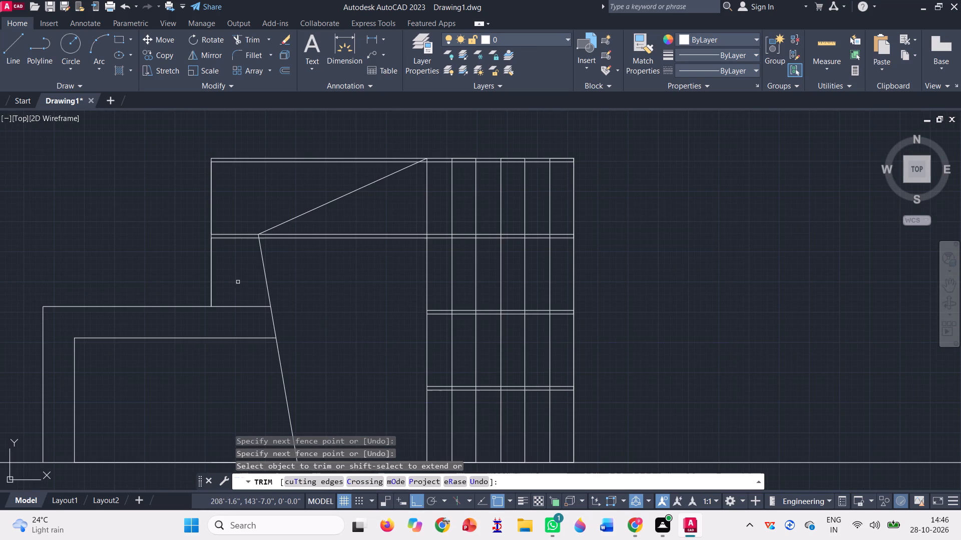
scroll(238, 273, down, 1)
scroll(228, 289, up, 1)
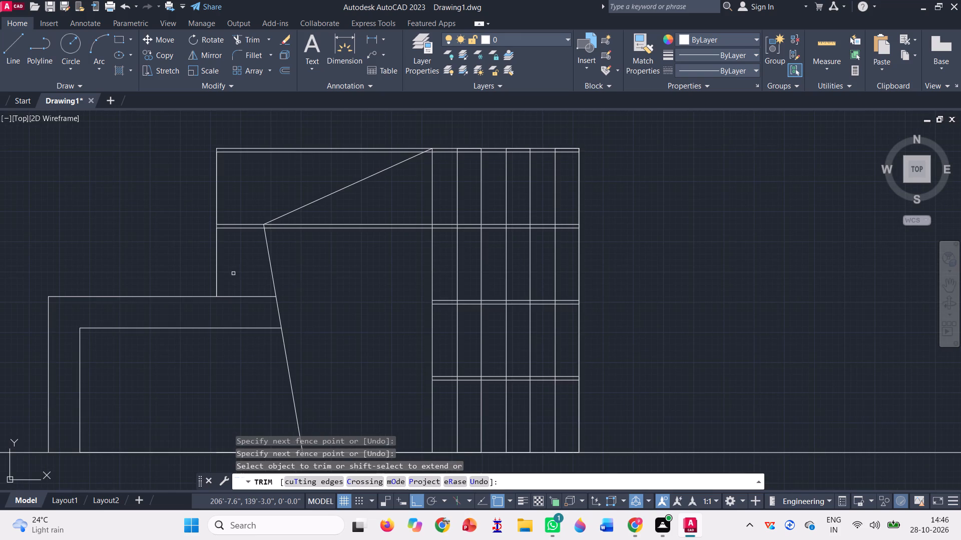
click(235, 271)
click(168, 233)
click(219, 252)
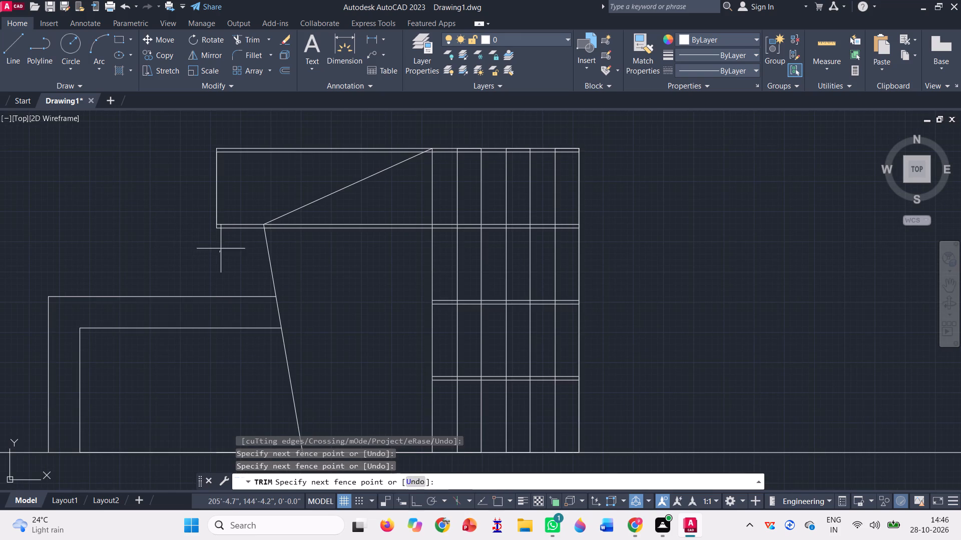
click(251, 192)
Trim away the top storey's left edge and the roof band left of the sloping line.
click(247, 170)
click(183, 170)
click(270, 168)
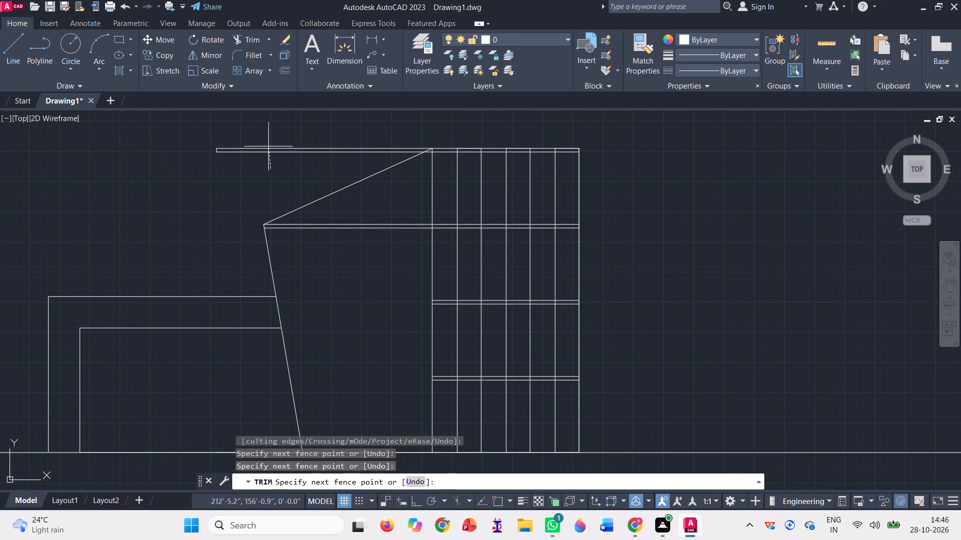
click(271, 133)
click(217, 152)
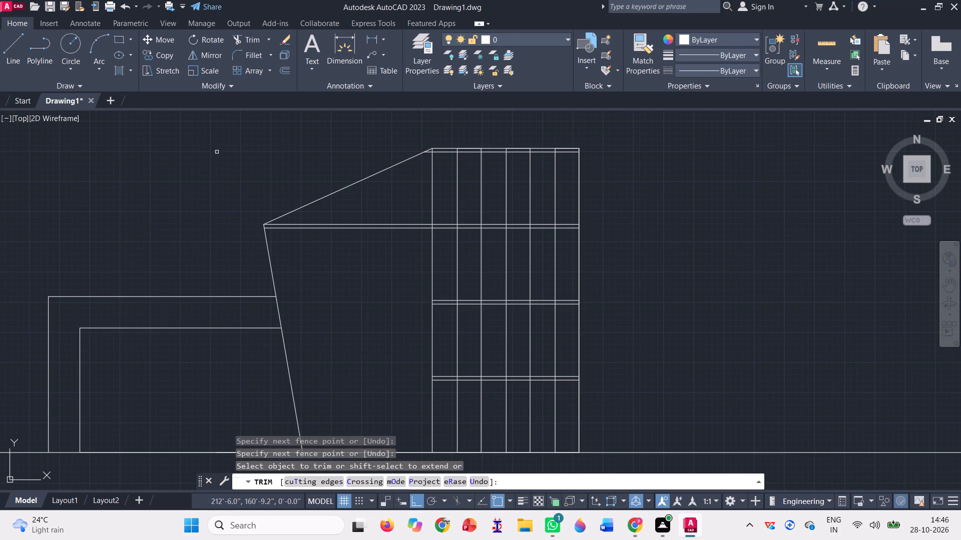
Trim away the top-storey floor band between the slanted facade's corner and the first vertical strip.
click(359, 268)
click(361, 213)
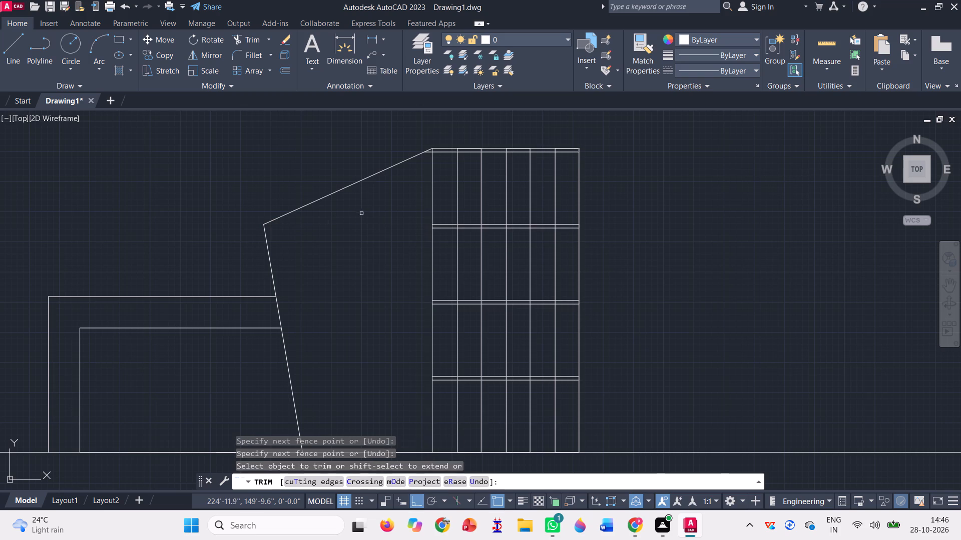
key(Escape)
Erase the lower roof line and all three remaining floor bands that cross the vertical strips.
scroll(546, 133, up, 3)
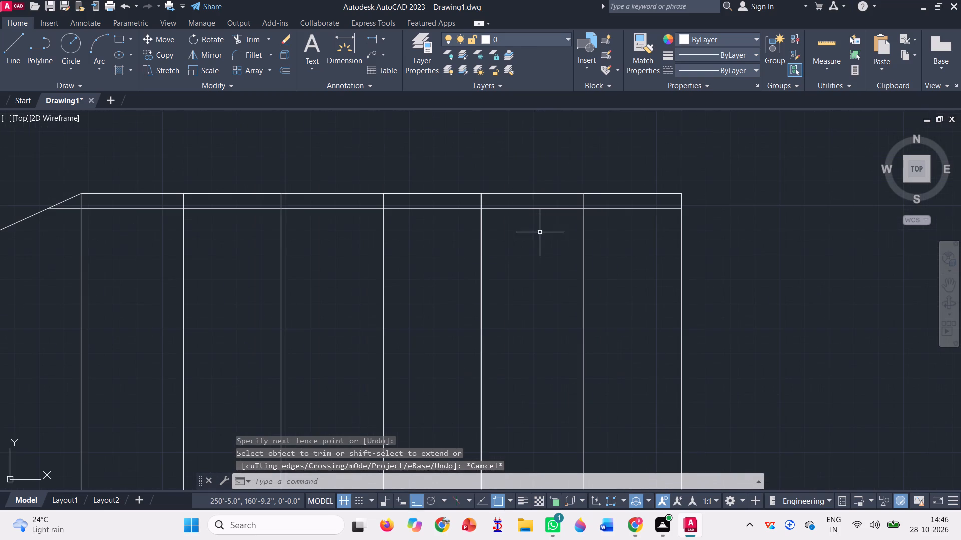
click(538, 219)
click(523, 206)
scroll(509, 204, down, 3)
scroll(458, 187, down, 1)
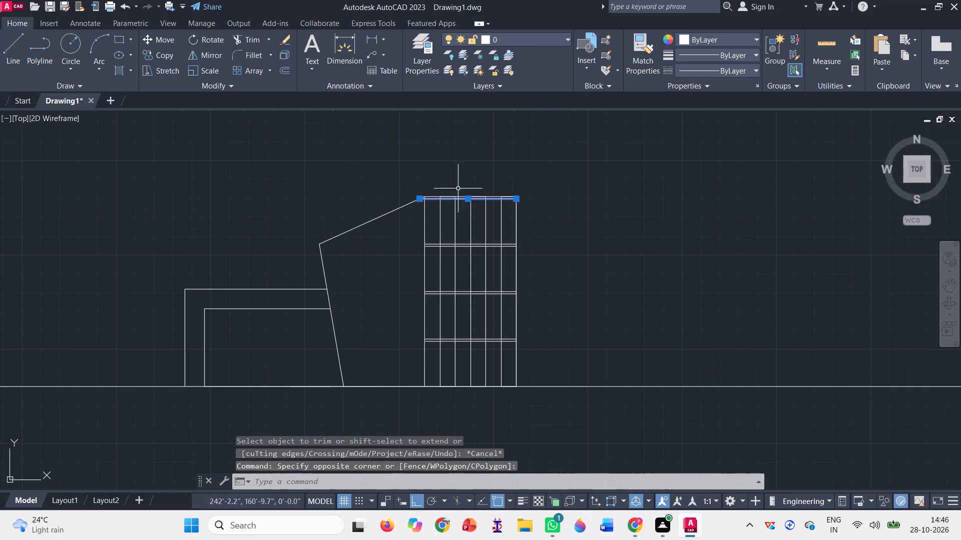
scroll(495, 358, up, 3)
click(498, 319)
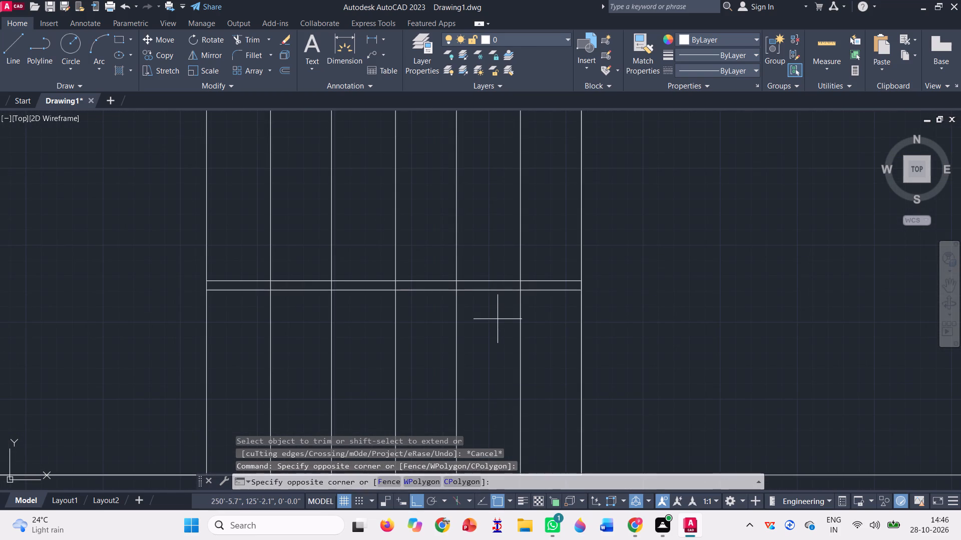
click(474, 254)
scroll(483, 309, down, 2)
scroll(486, 163, up, 1)
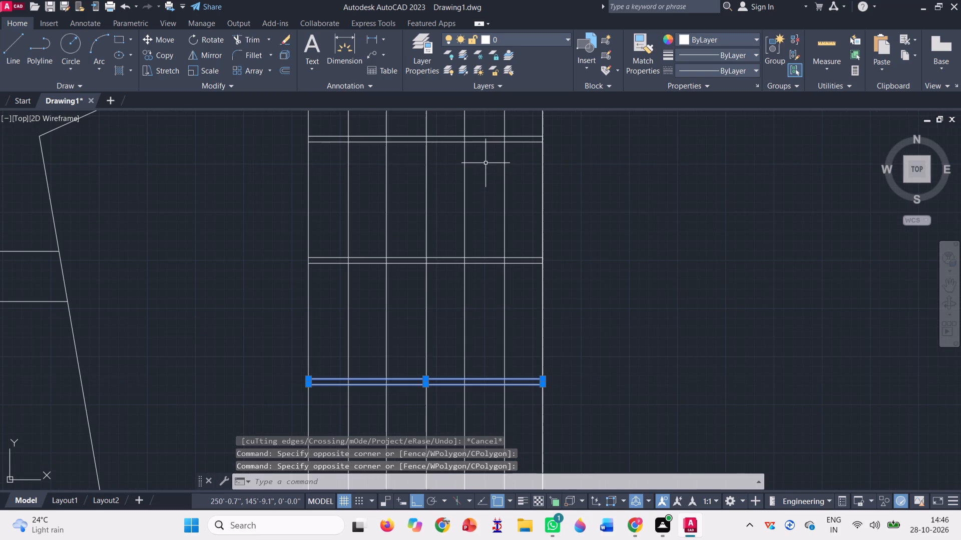
click(486, 163)
click(474, 135)
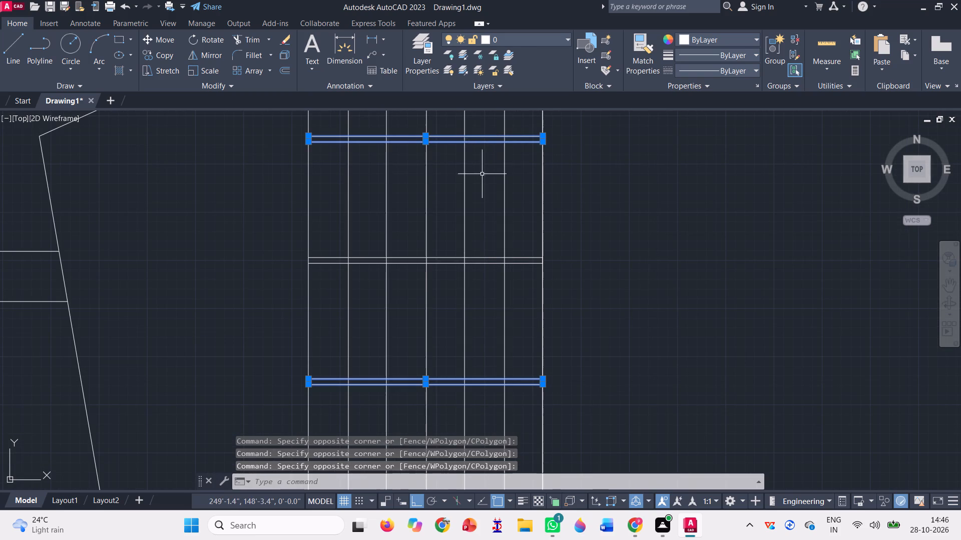
click(485, 271)
click(476, 254)
scroll(443, 272, down, 2)
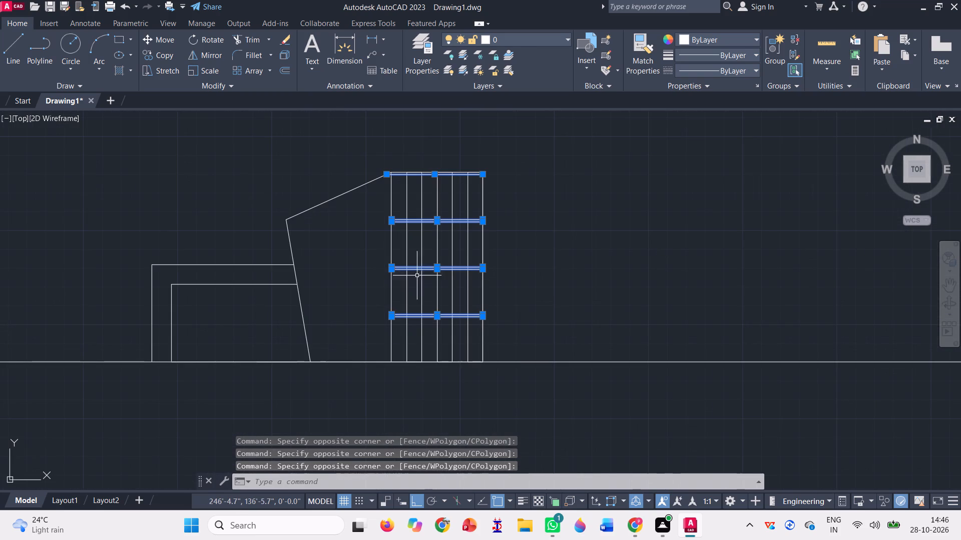
key(Delete)
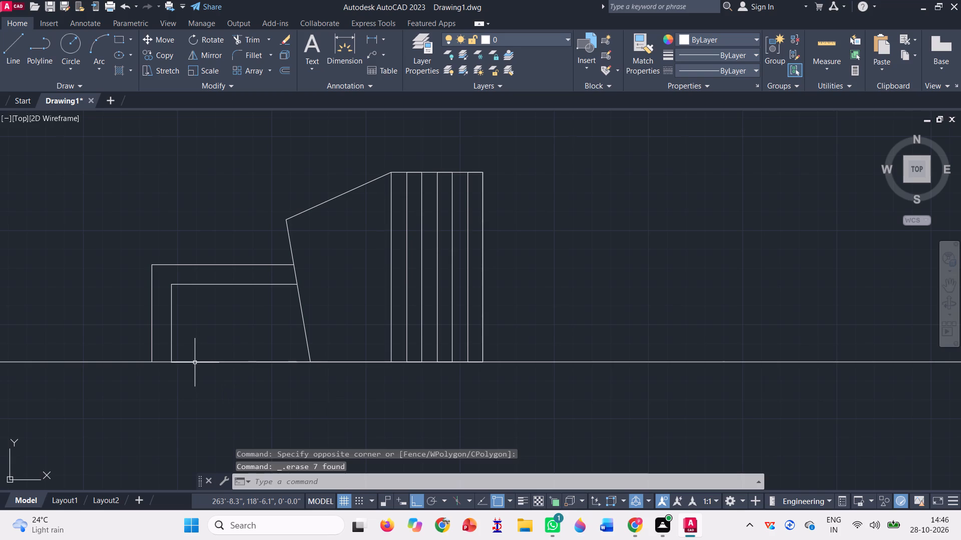
Draw a horizontal line across all the vertical strips, a short distance below the roof line.
scroll(408, 162, up, 2)
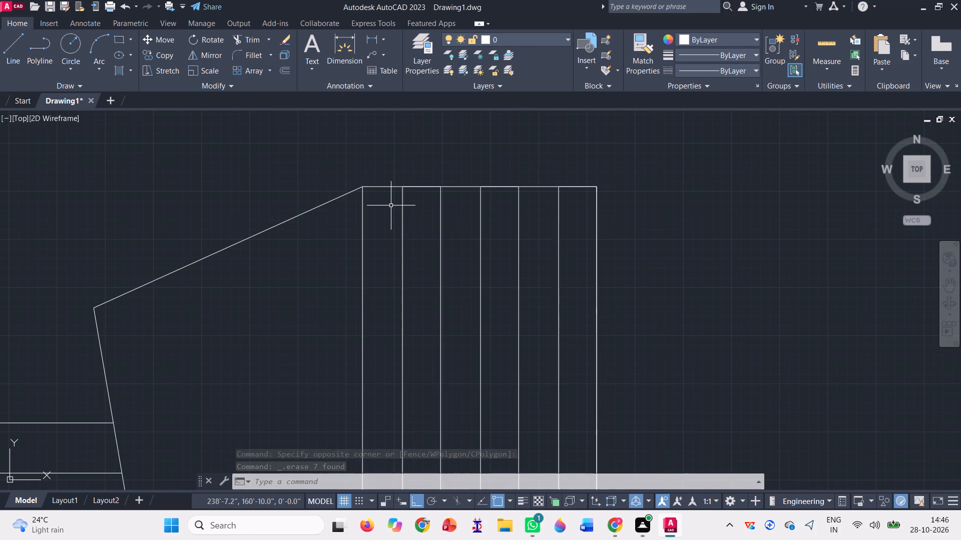
scroll(390, 205, down, 1)
key(l)
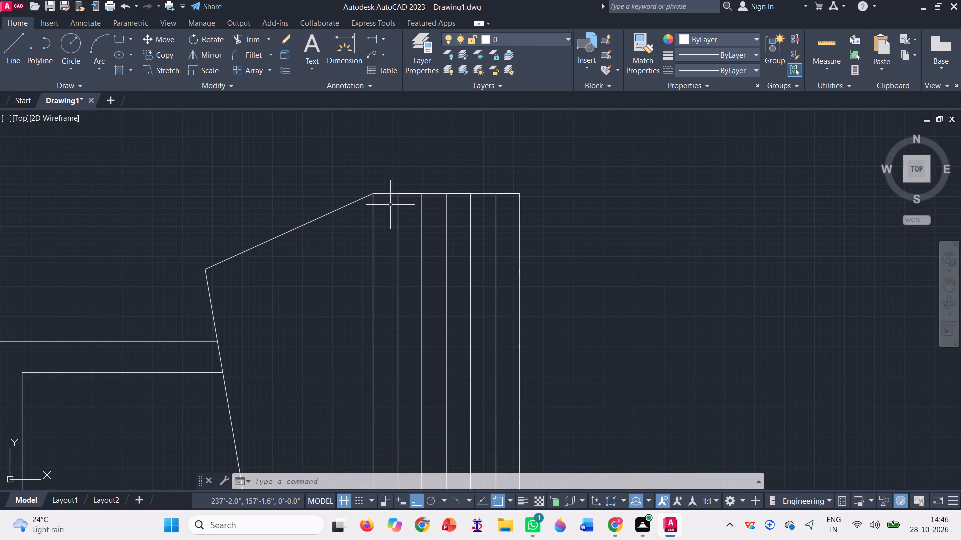
key(Return)
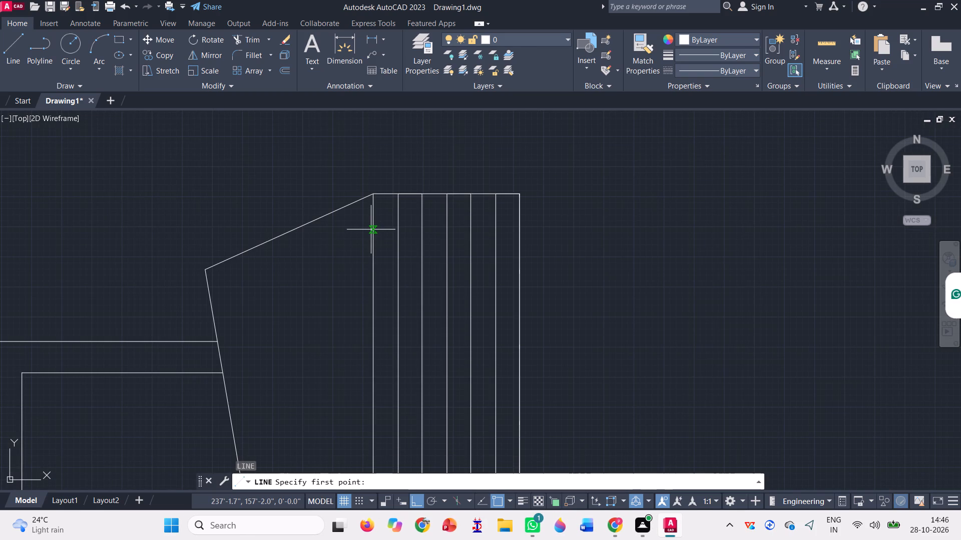
click(370, 224)
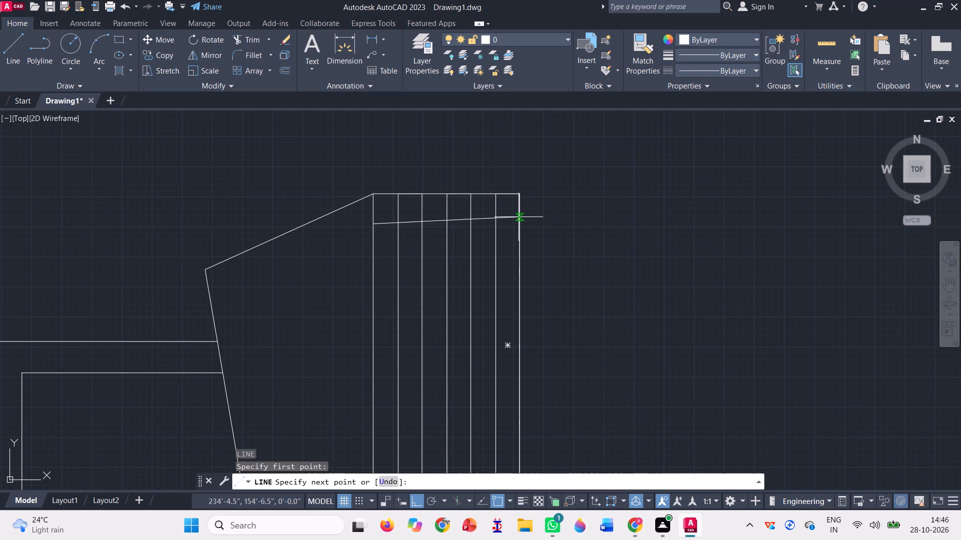
click(518, 221)
key(space)
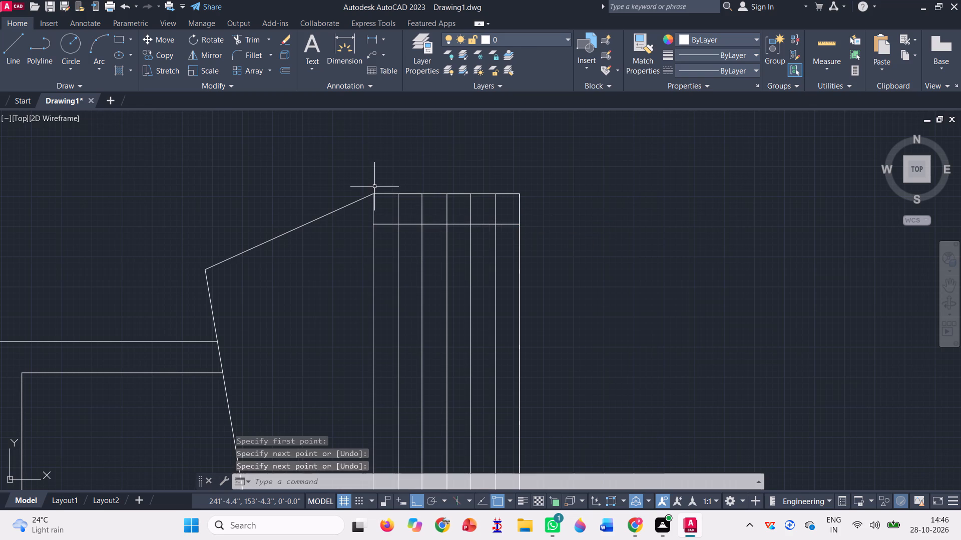
Erase the full-width roof line above the vertical strips, keeping the short caps on alternate strips.
click(247, 38)
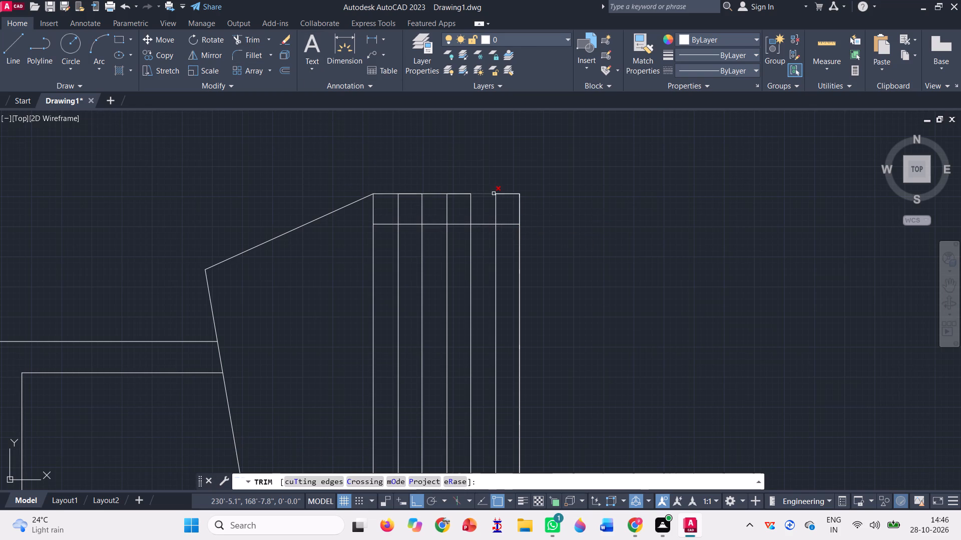
key(Escape)
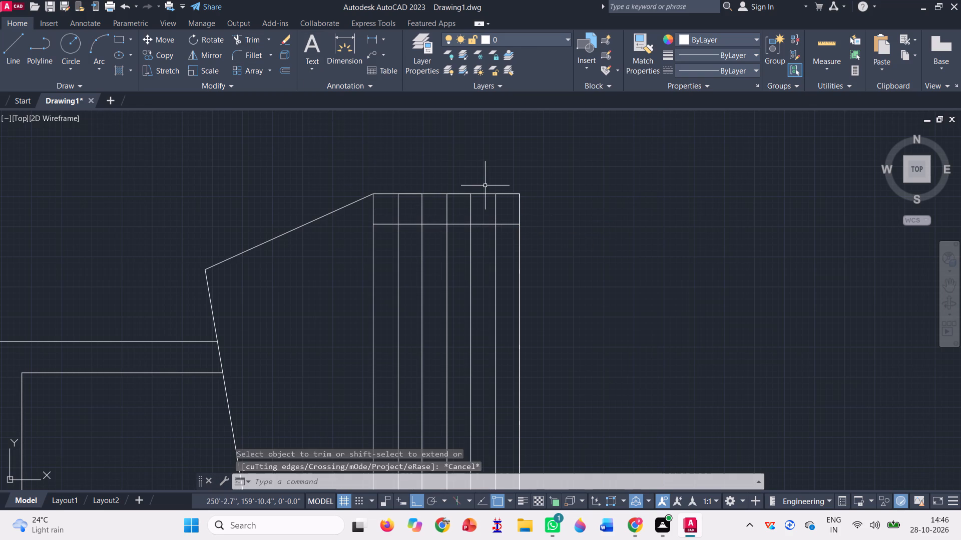
click(488, 191)
click(482, 203)
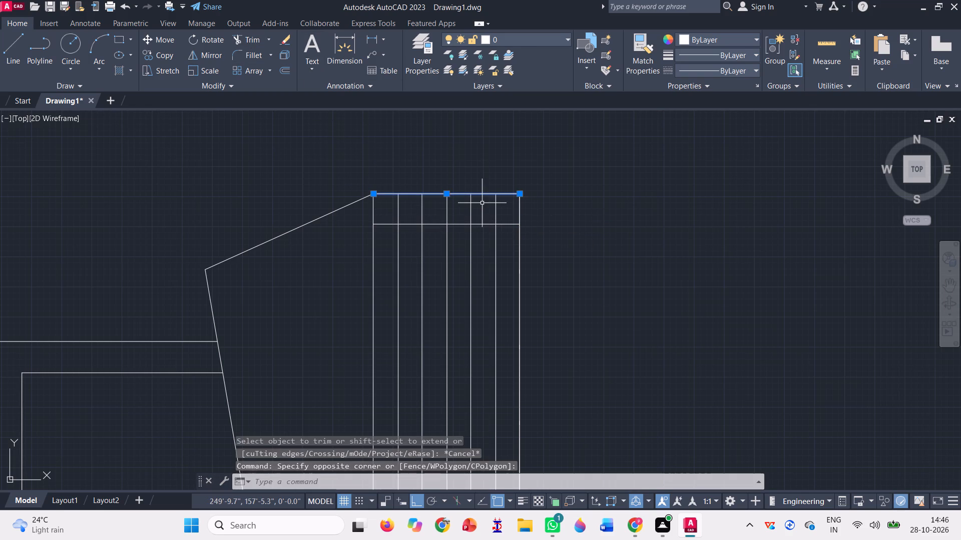
key(Delete)
Trim the new horizontal line inside the three capped strips so it remains only in the gaps between them.
click(249, 34)
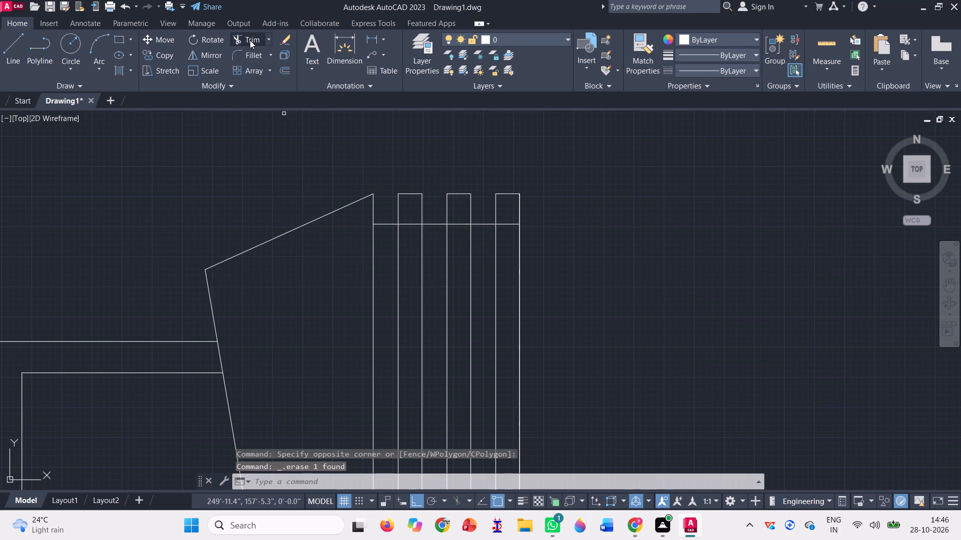
click(412, 220)
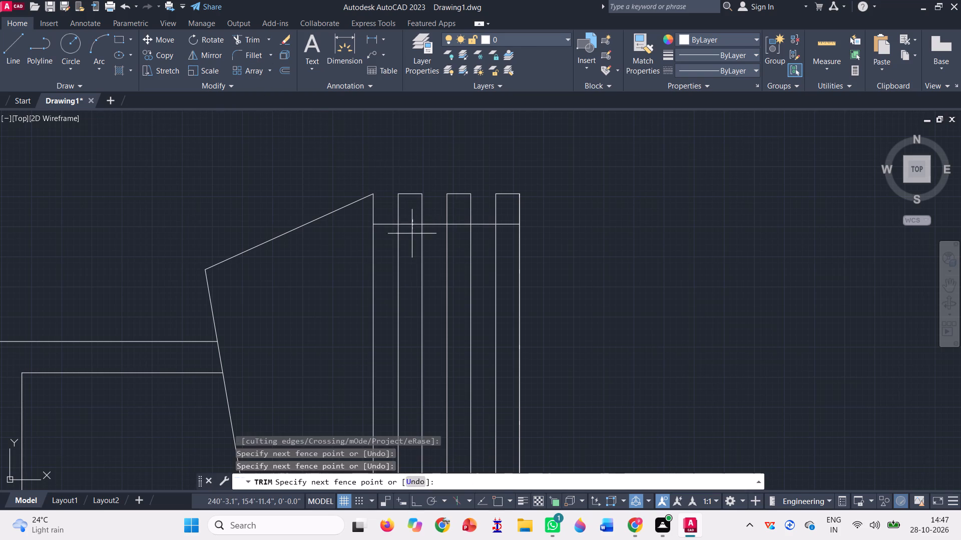
click(412, 235)
click(458, 221)
click(460, 228)
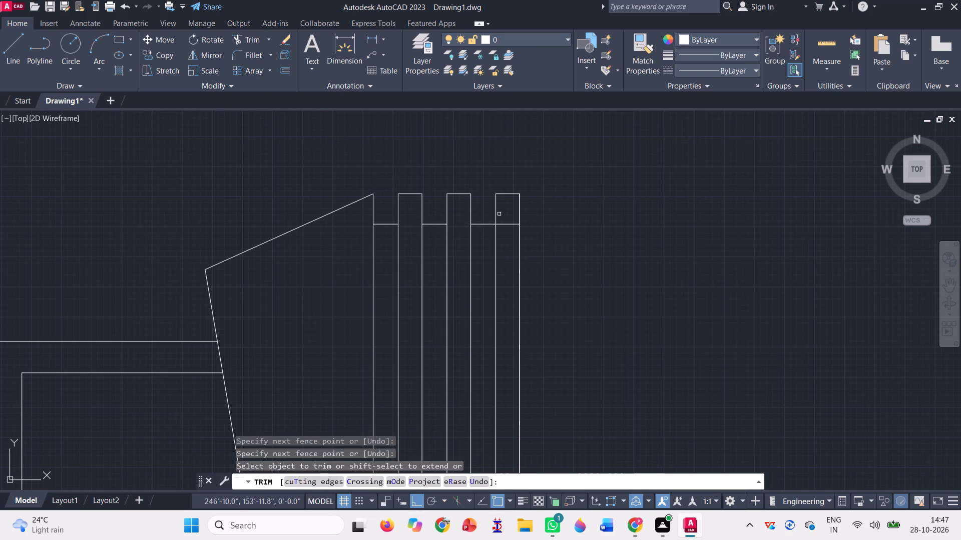
click(509, 219)
click(507, 236)
key(Escape)
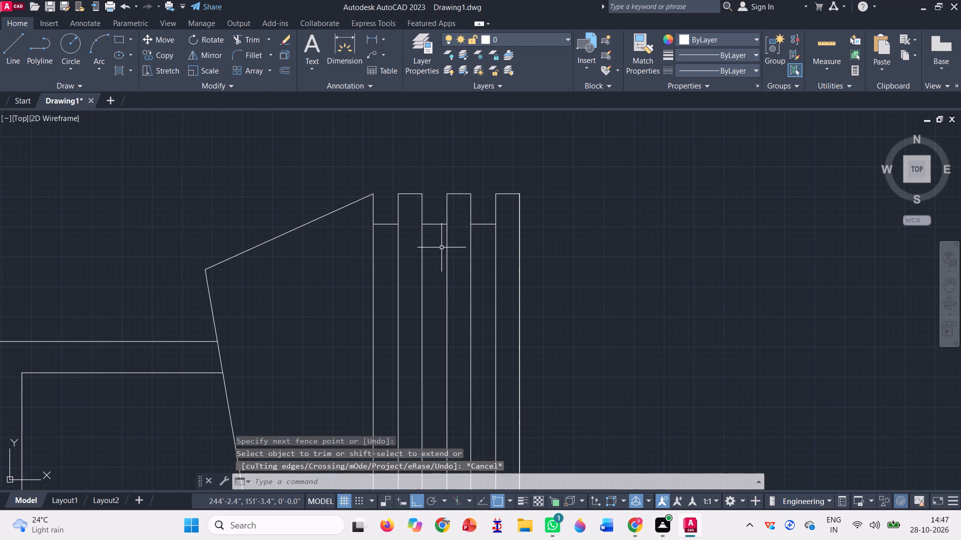
Offset the three short horizontal lines between the capped strips upward by a small distance picked on a strip edge.
scroll(368, 240, up, 1)
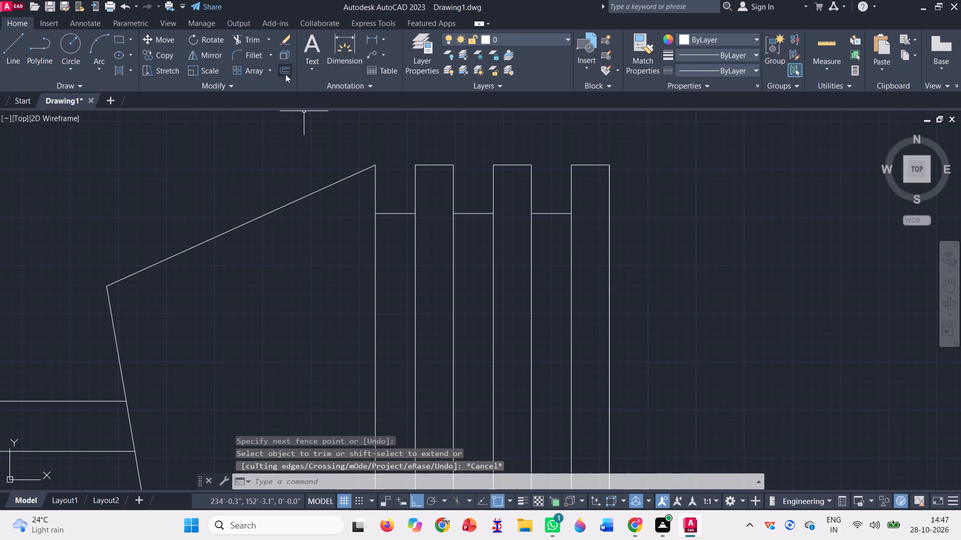
click(284, 72)
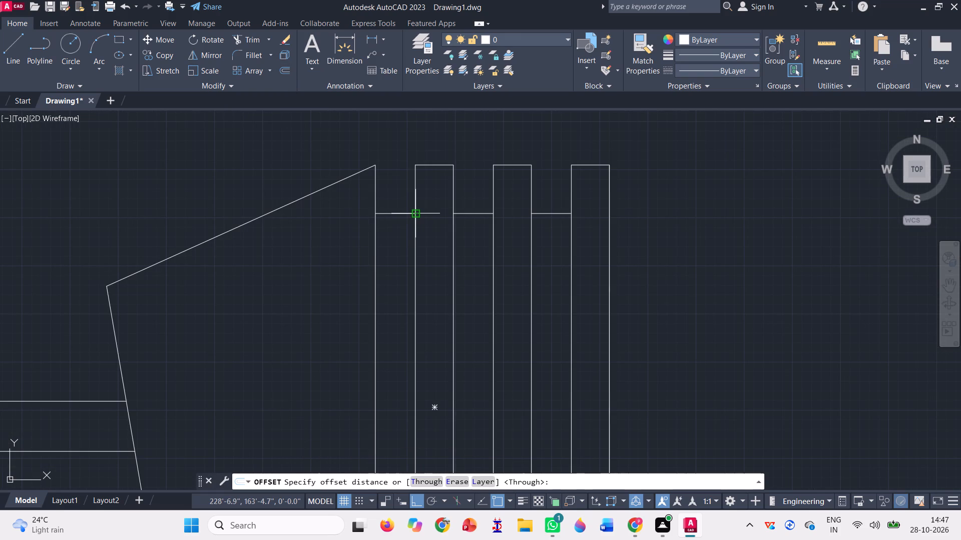
click(415, 213)
scroll(415, 208, up, 3)
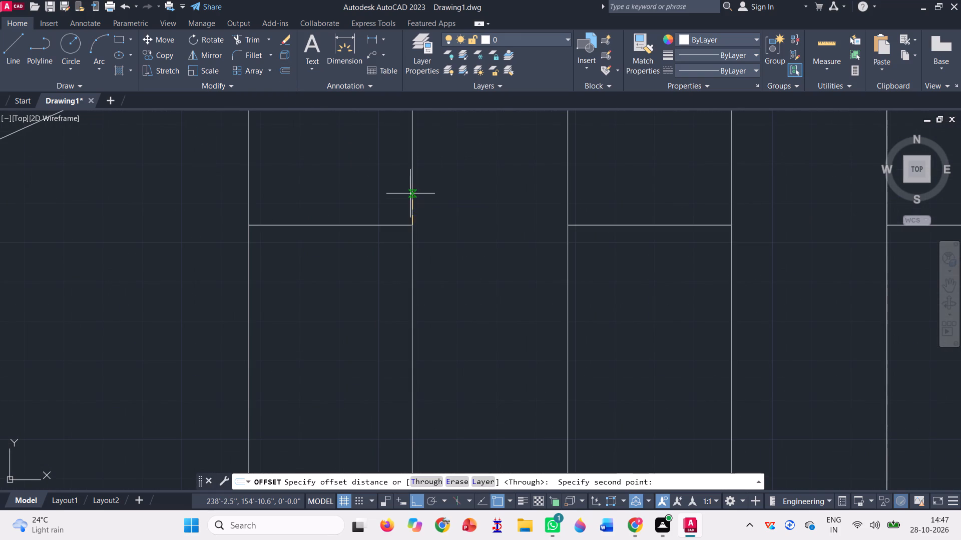
click(412, 198)
scroll(385, 240, down, 2)
click(386, 235)
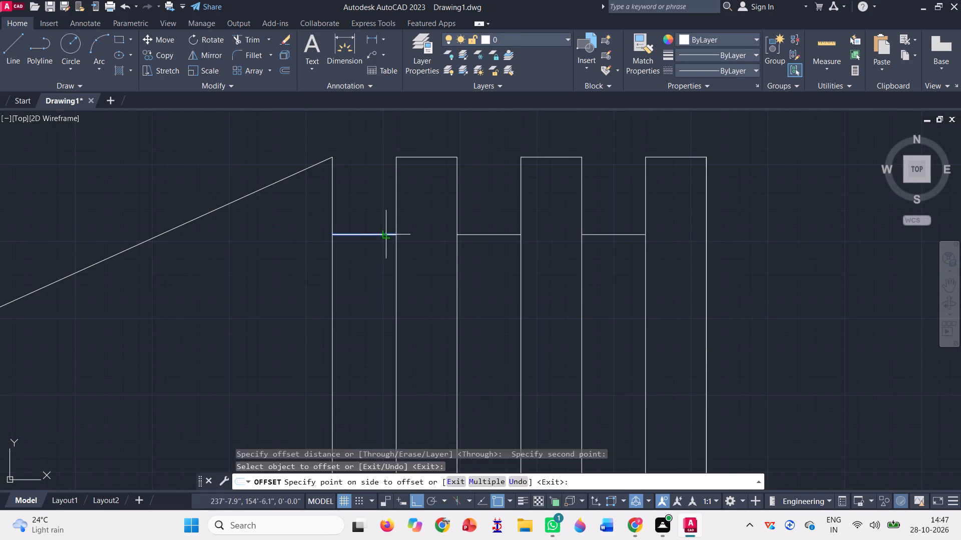
click(379, 219)
click(481, 233)
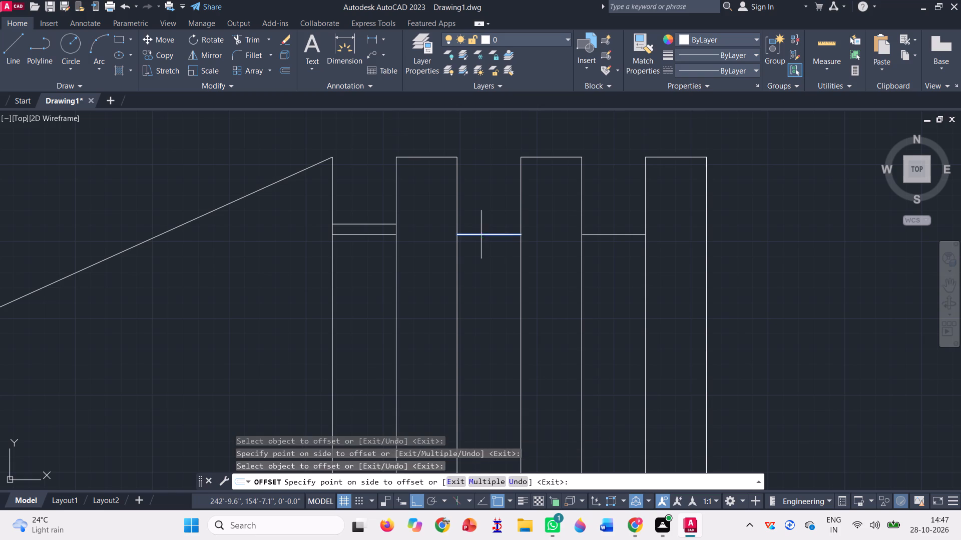
click(483, 227)
click(620, 233)
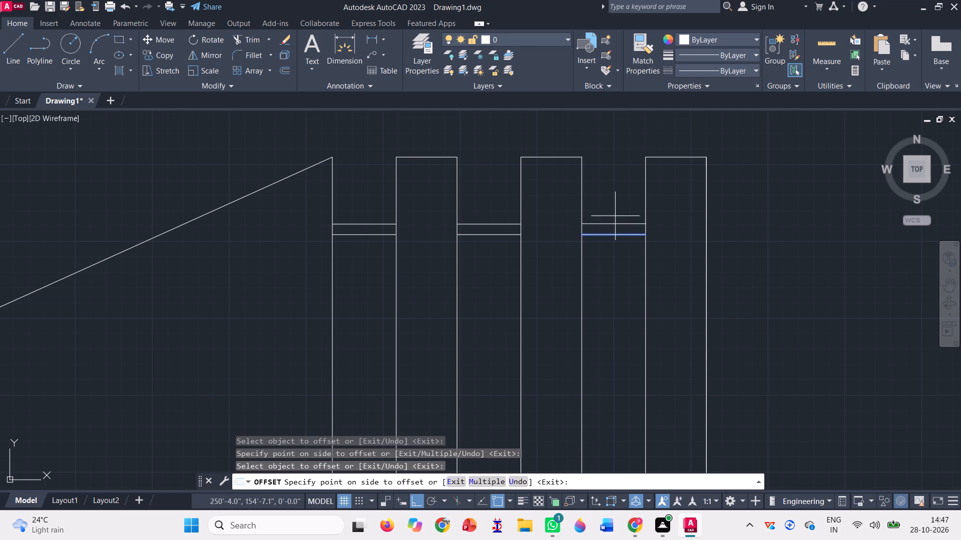
click(615, 216)
Offset the slanted facade line twice toward the building's interior, using the same small distance.
scroll(589, 212, down, 3)
scroll(437, 194, down, 1)
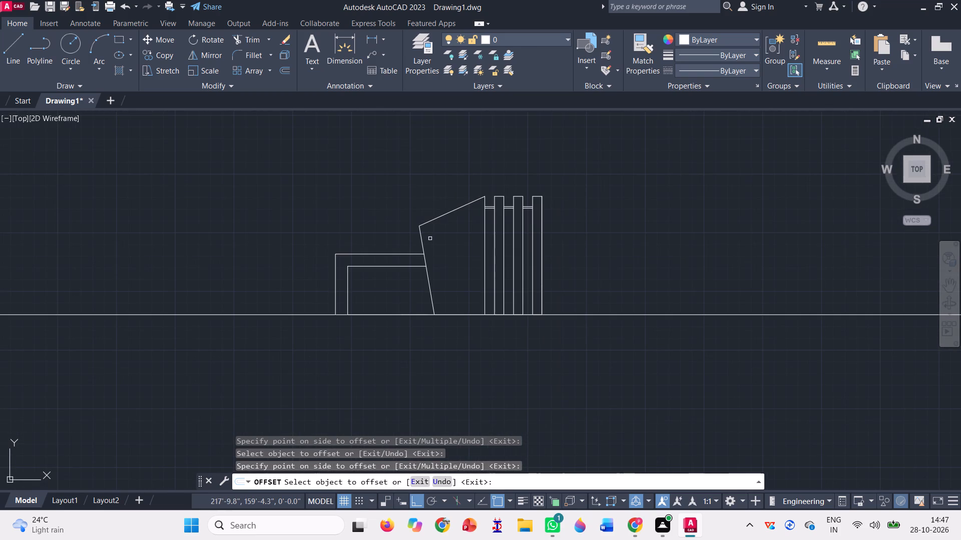
scroll(428, 229, up, 1)
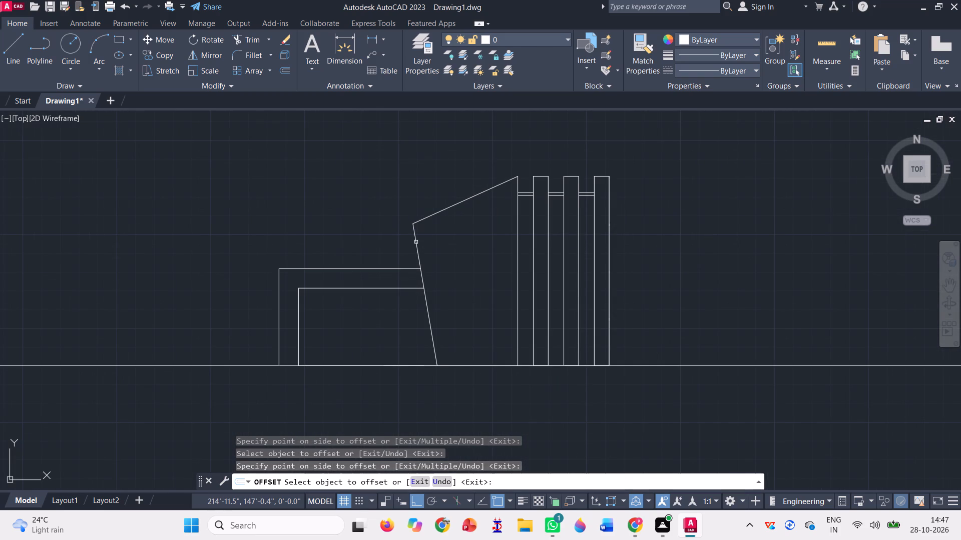
click(417, 243)
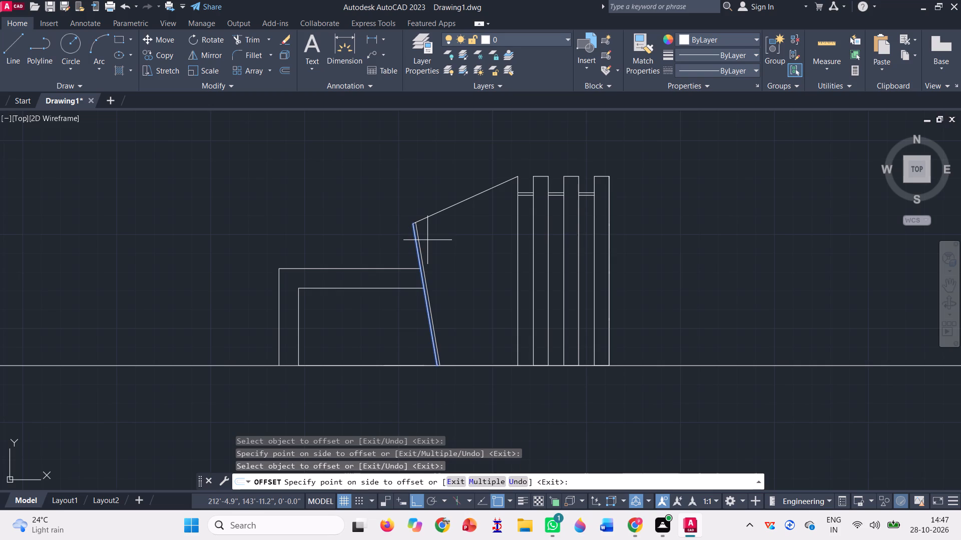
scroll(427, 240, up, 1)
click(427, 240)
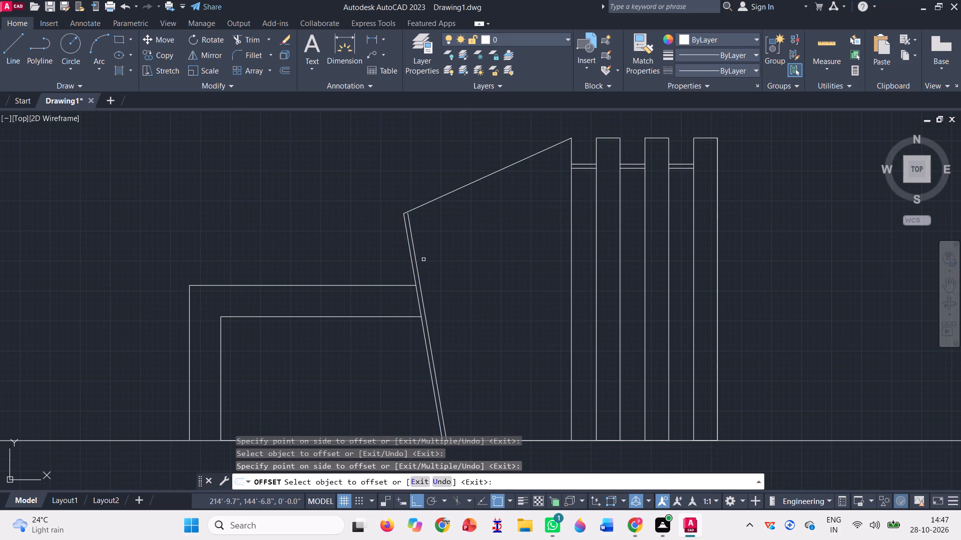
scroll(423, 259, up, 1)
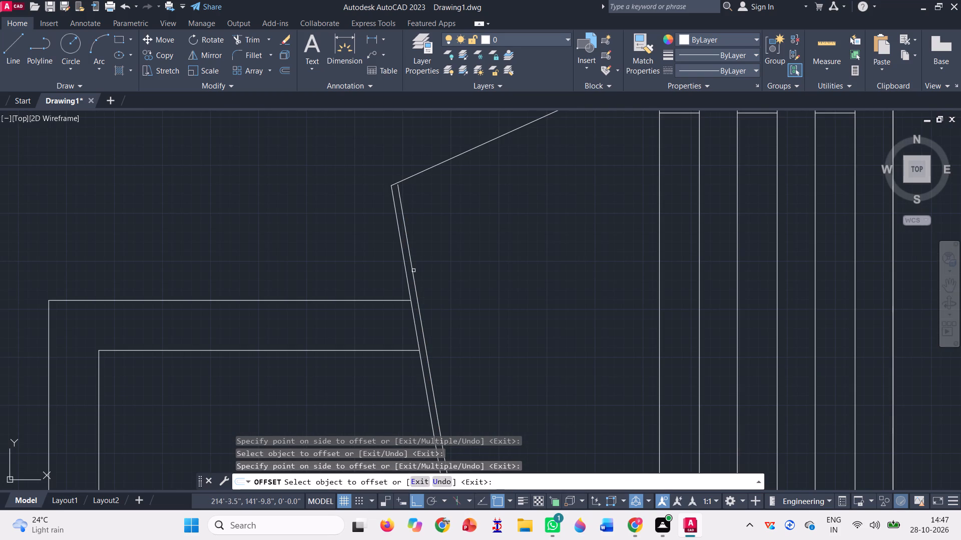
click(413, 270)
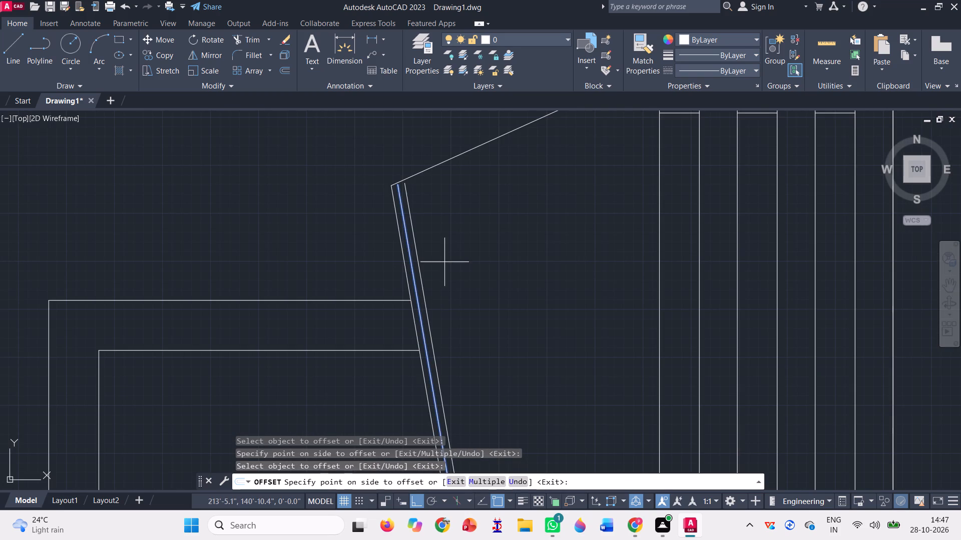
scroll(444, 262, down, 1)
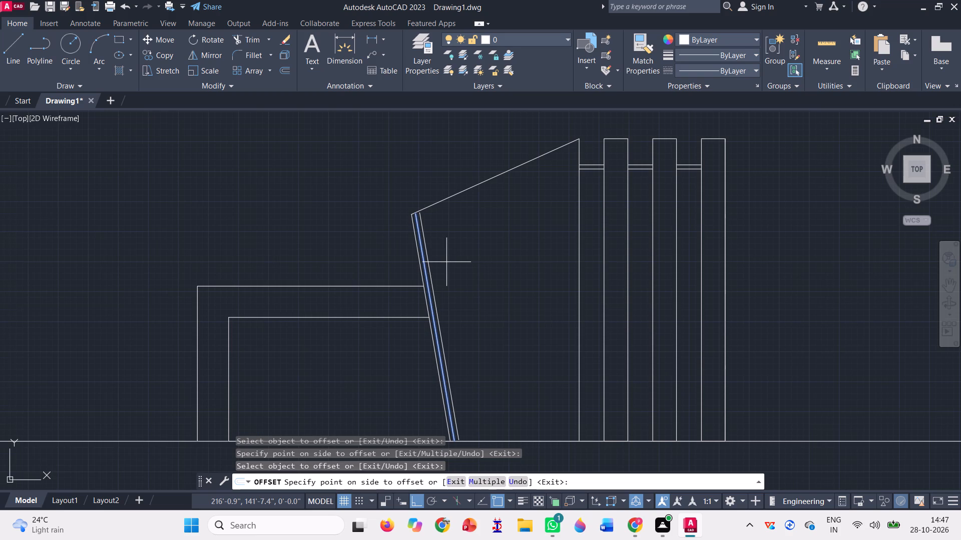
click(446, 262)
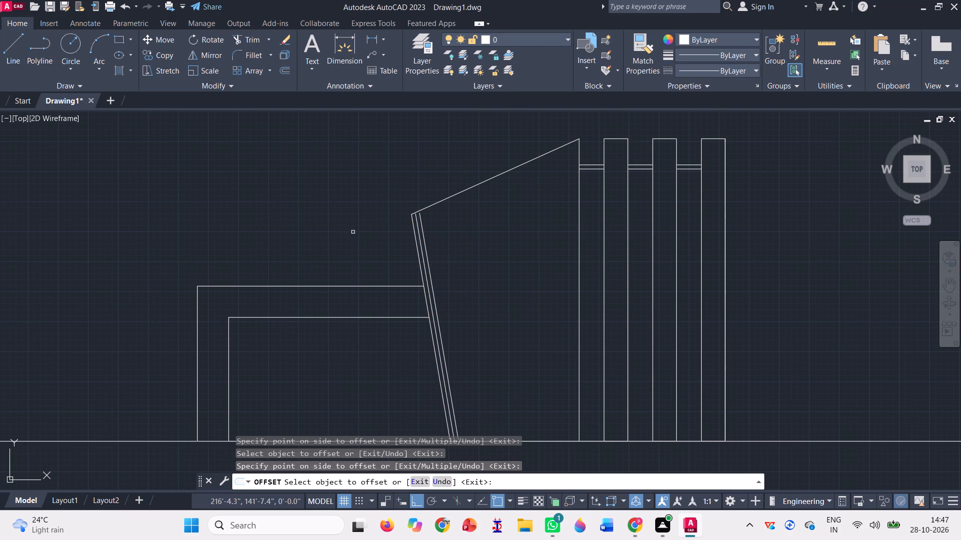
key(Escape)
Extend the two inner slanted facade lines up to the sloped roof line and down to the ground line.
click(271, 37)
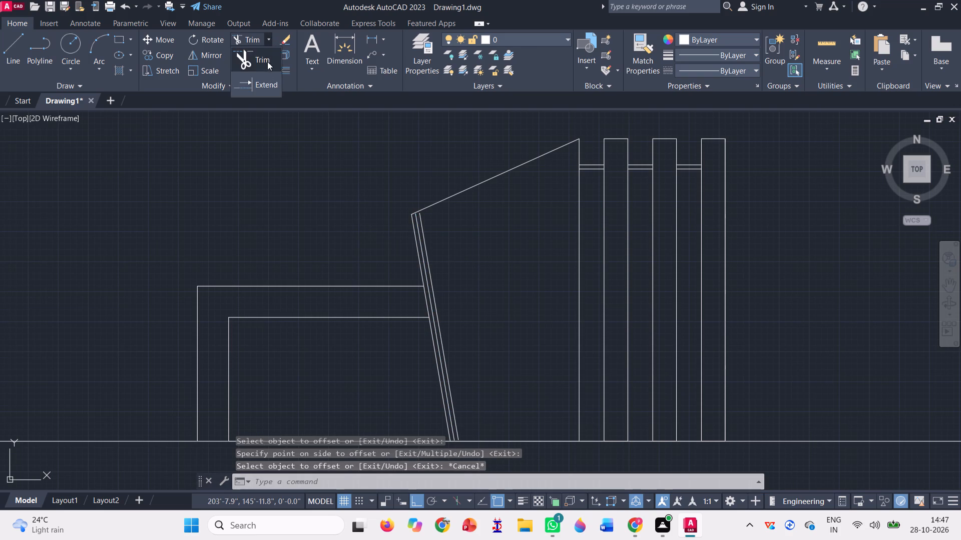
click(271, 82)
scroll(438, 199, up, 4)
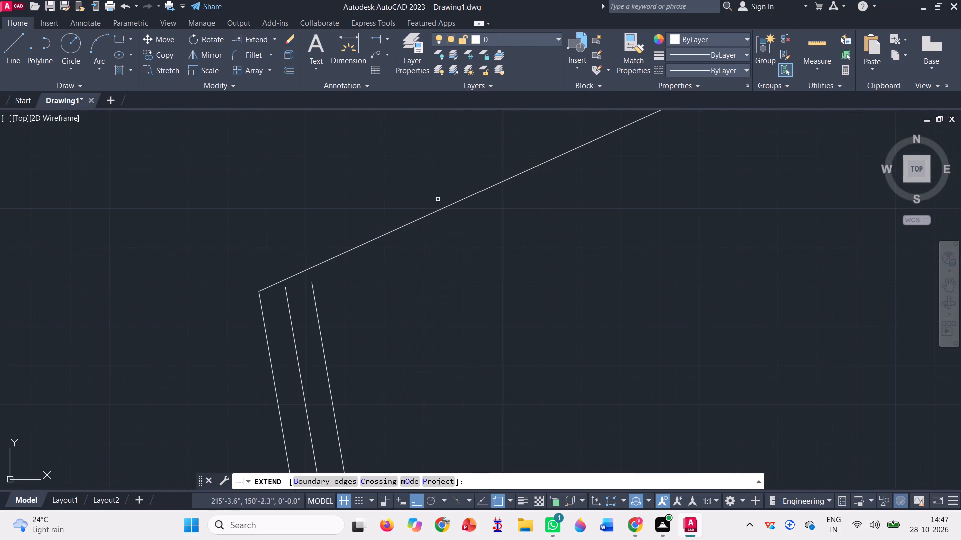
click(281, 315)
click(384, 299)
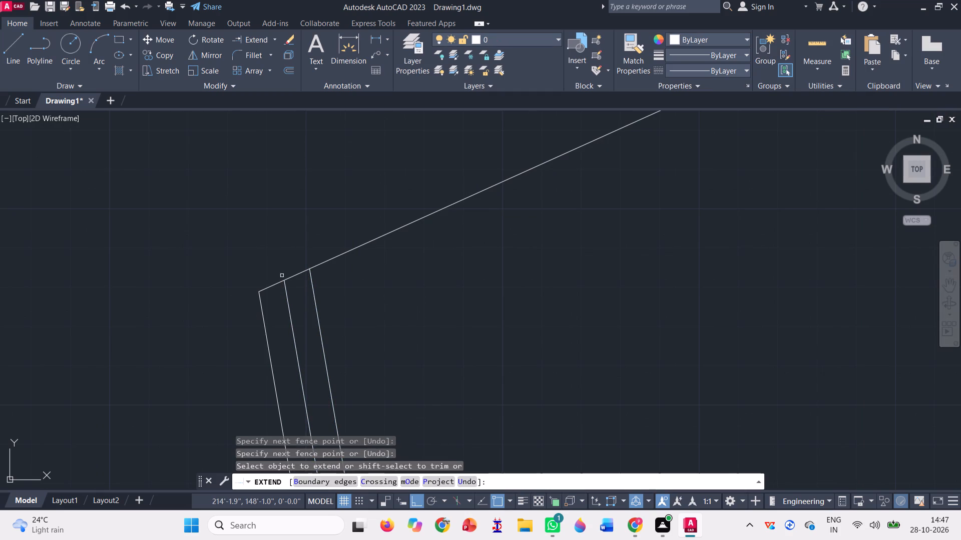
scroll(282, 274, down, 6)
scroll(304, 346, up, 4)
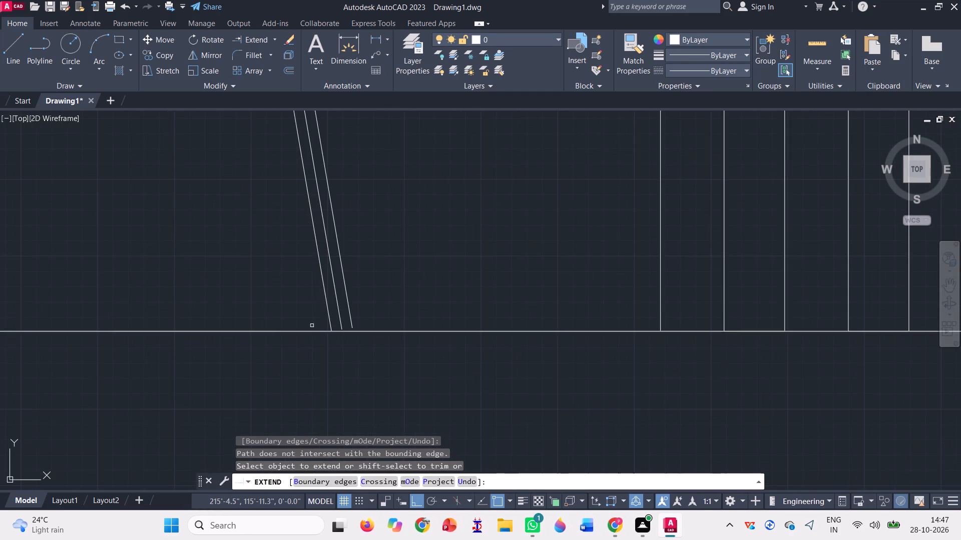
scroll(332, 312, up, 3)
click(332, 312)
click(498, 265)
scroll(346, 401, down, 2)
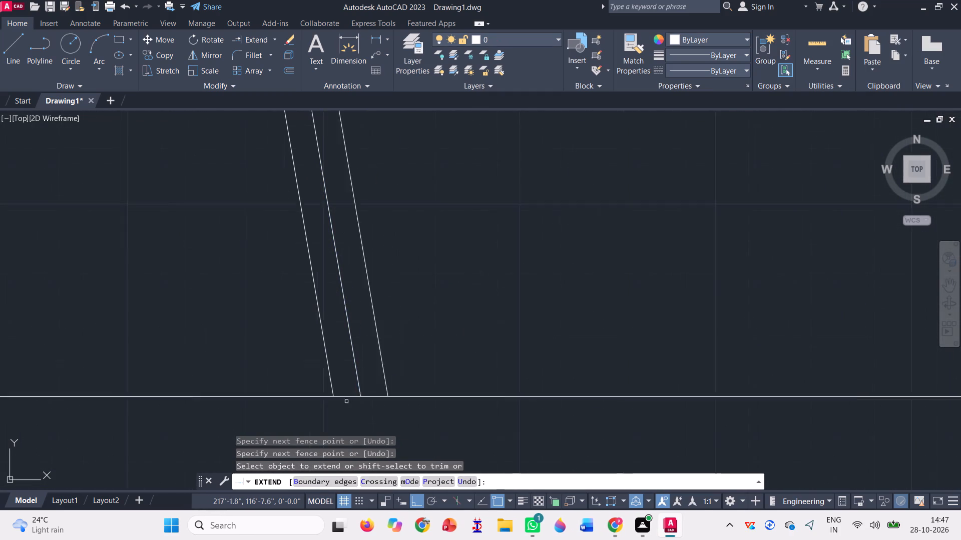
scroll(346, 401, down, 2)
scroll(382, 380, down, 3)
key(Escape)
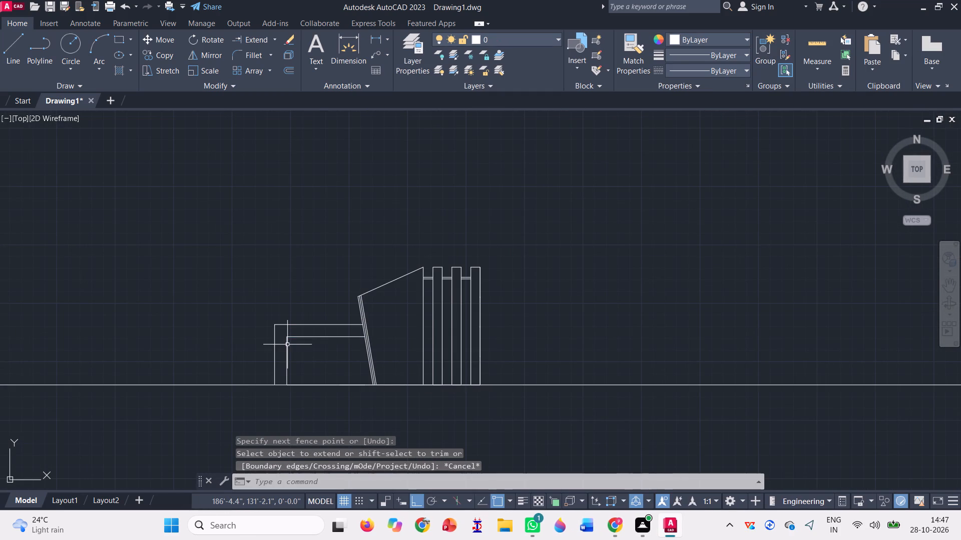
Draw a long, thin horizontal rectangle from just below the slanted facade's top corner outward over the low side block.
scroll(286, 332, up, 1)
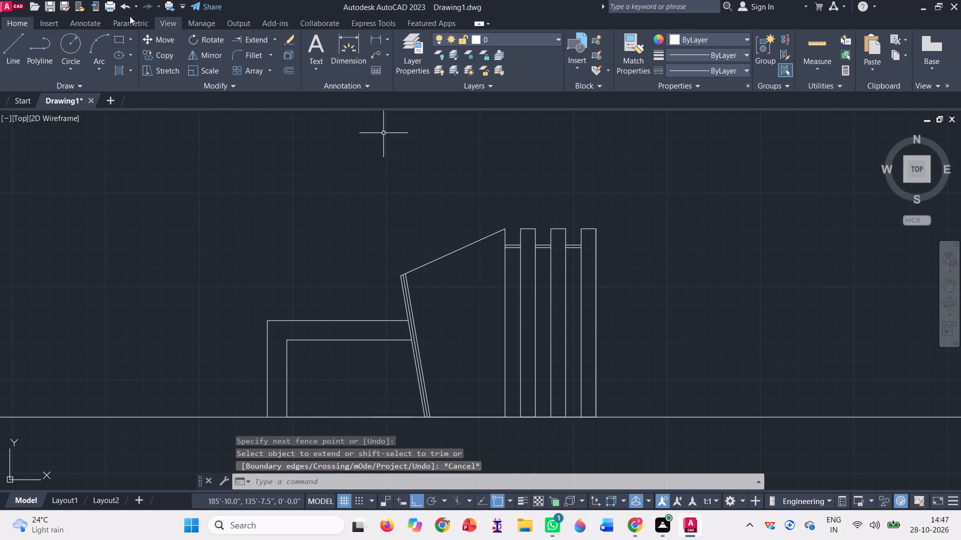
click(119, 36)
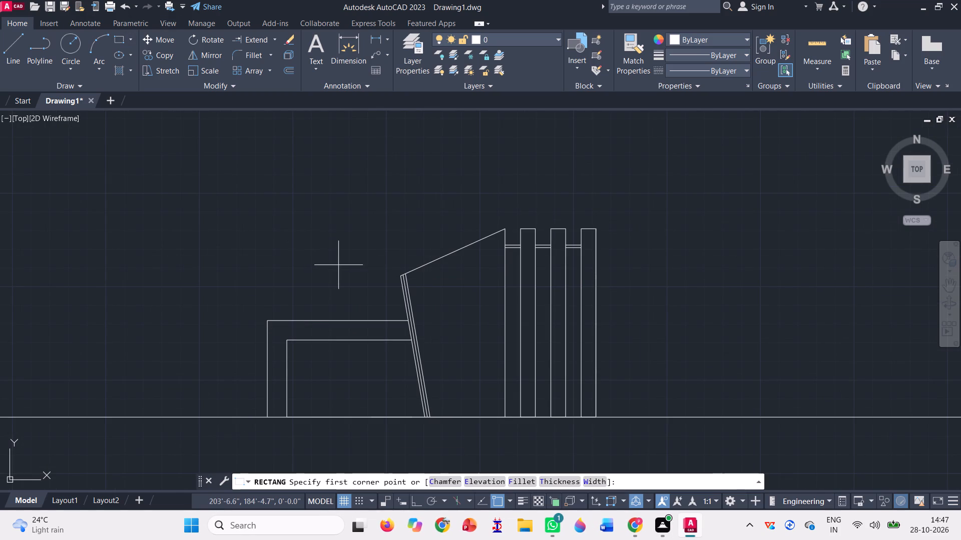
scroll(389, 287, up, 3)
scroll(435, 249, up, 3)
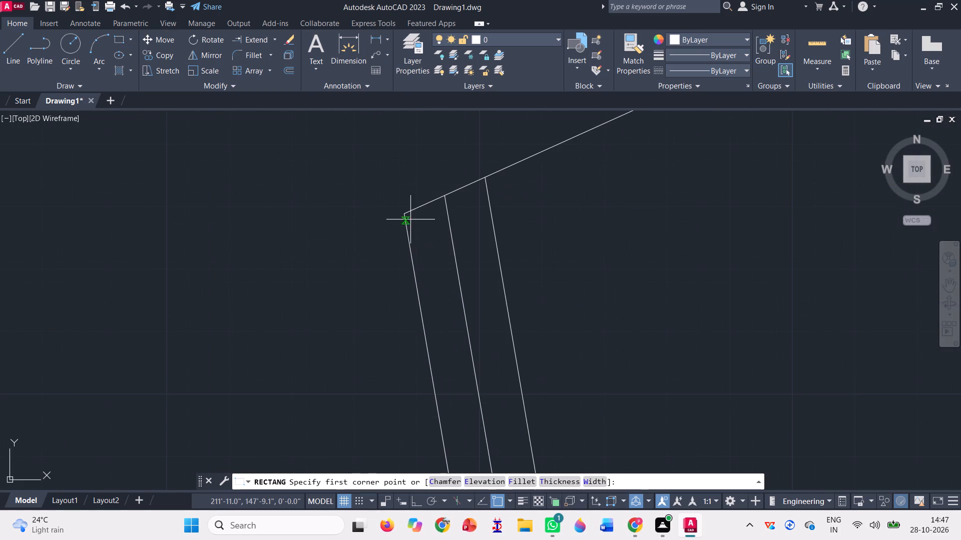
scroll(405, 224, up, 3)
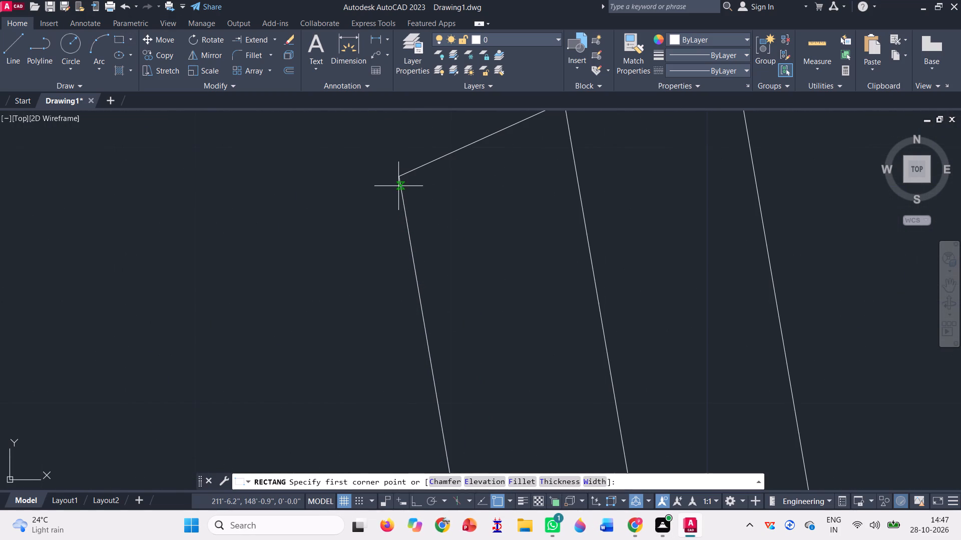
click(398, 186)
scroll(438, 193, down, 7)
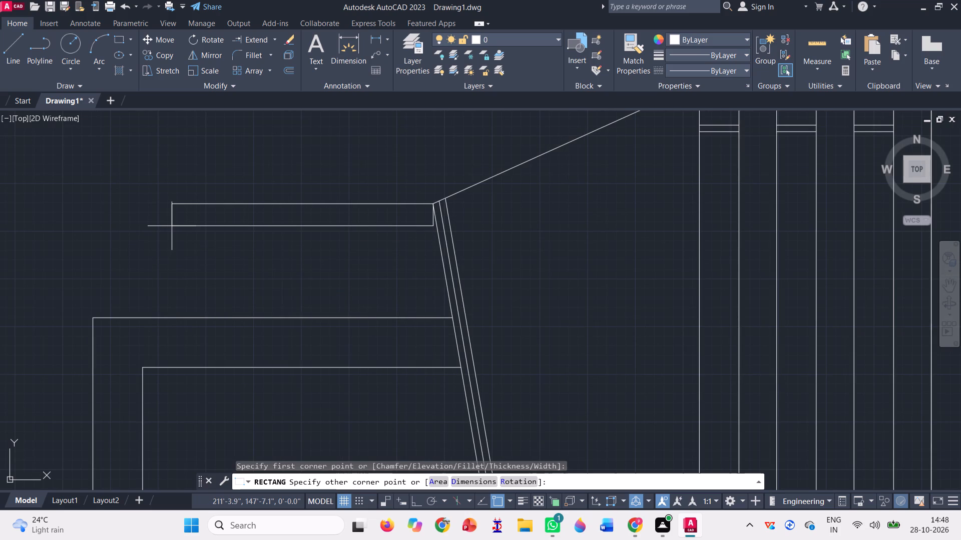
scroll(172, 226, up, 1)
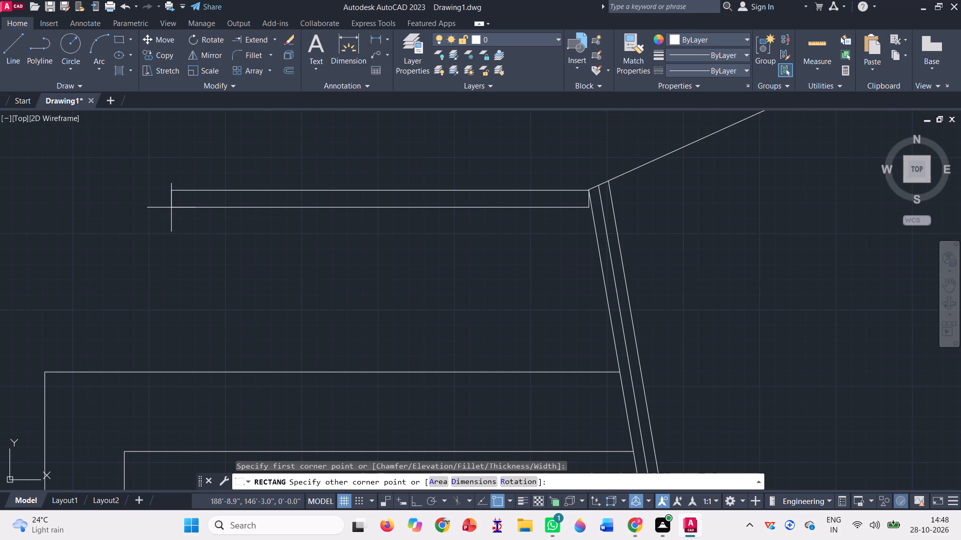
click(171, 207)
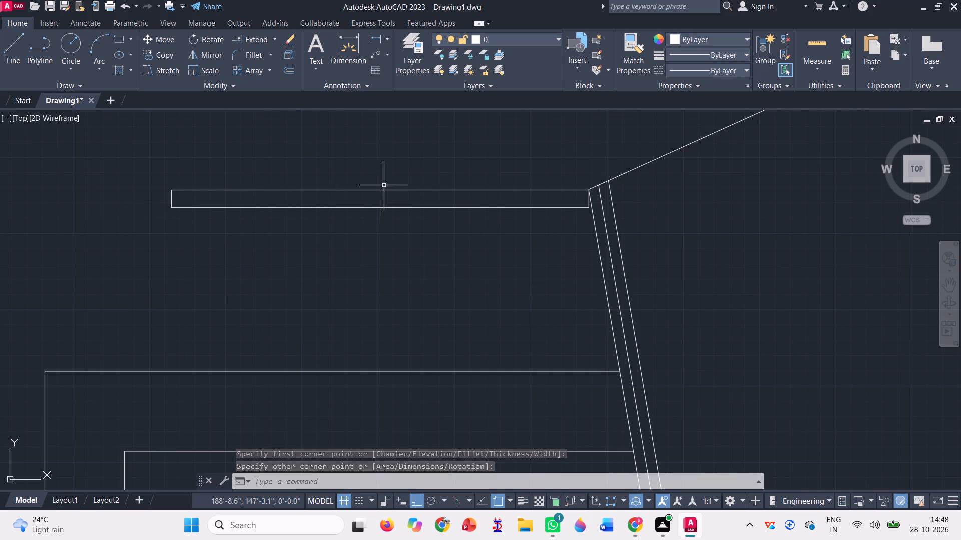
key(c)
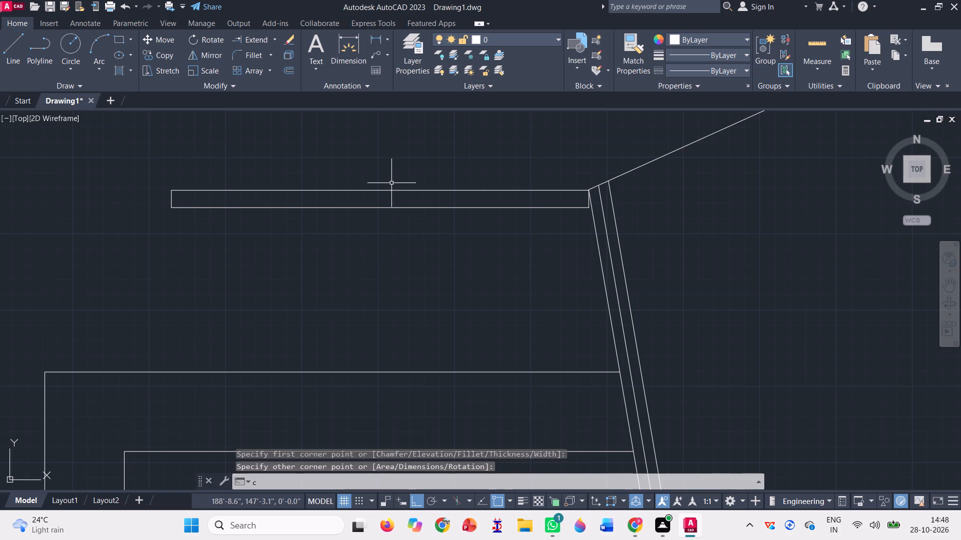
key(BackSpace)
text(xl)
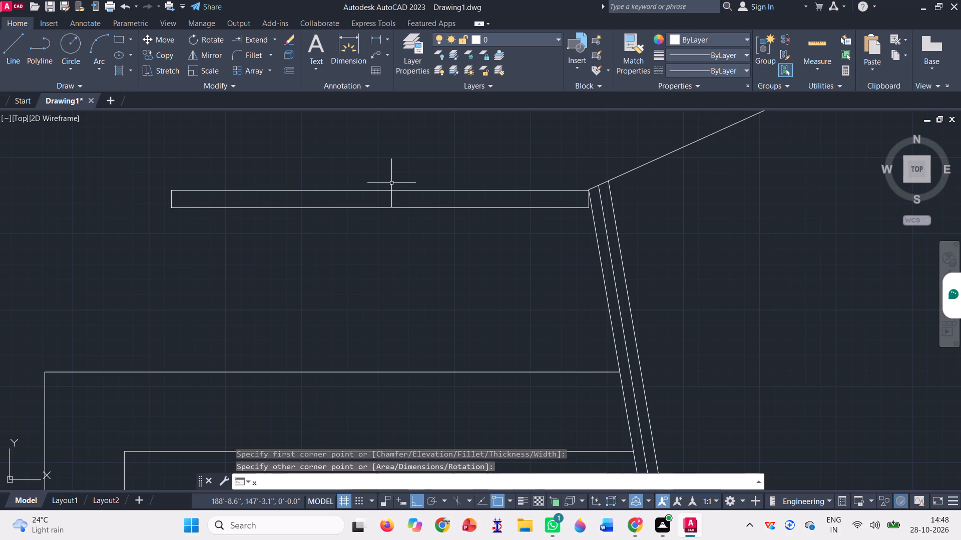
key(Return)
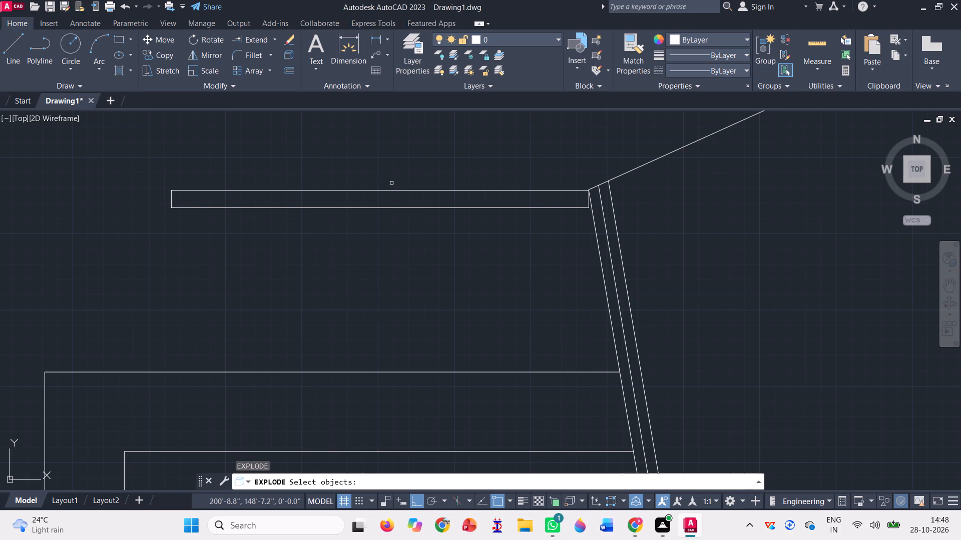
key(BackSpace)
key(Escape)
Draw a horizontal construction line through the outer top corner of the thin rectangle.
text(xl)
key(Return)
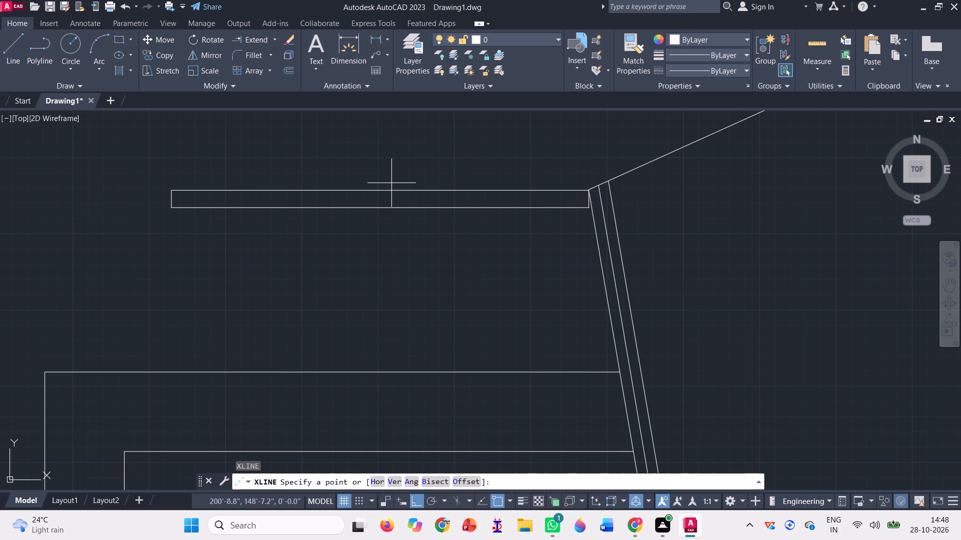
click(169, 189)
click(122, 193)
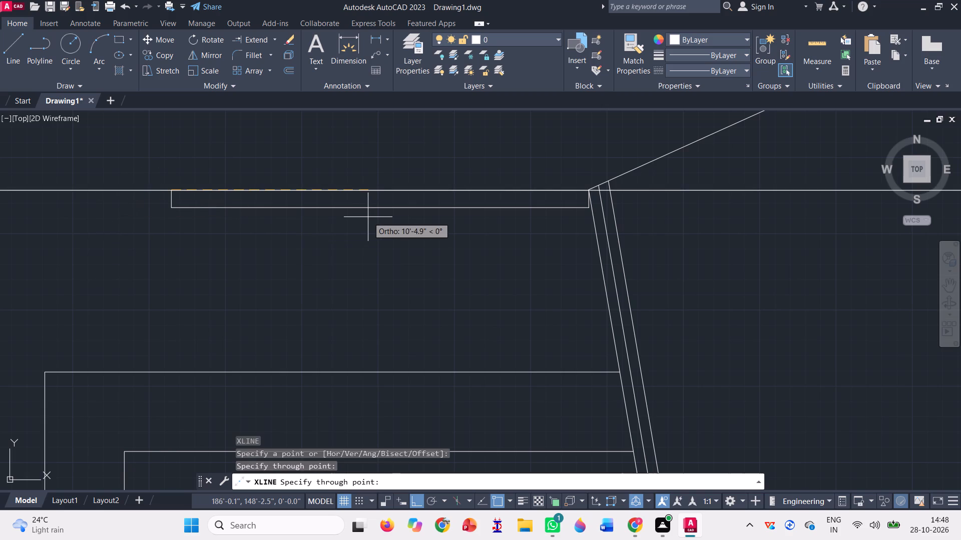
key(space)
Move the thin rectangle slightly straight down from the construction line, leaving a narrow gap between them.
scroll(609, 187, up, 3)
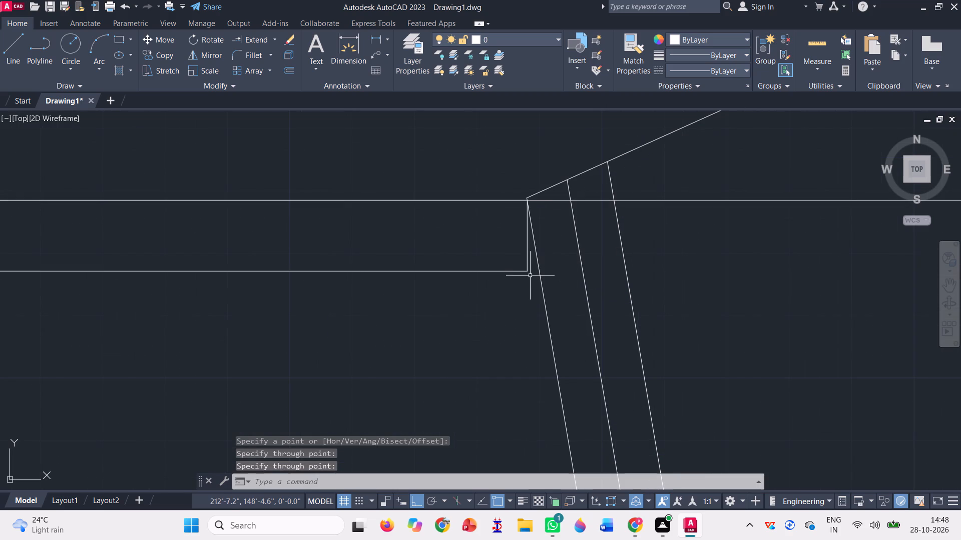
click(529, 276)
click(512, 245)
text(m)
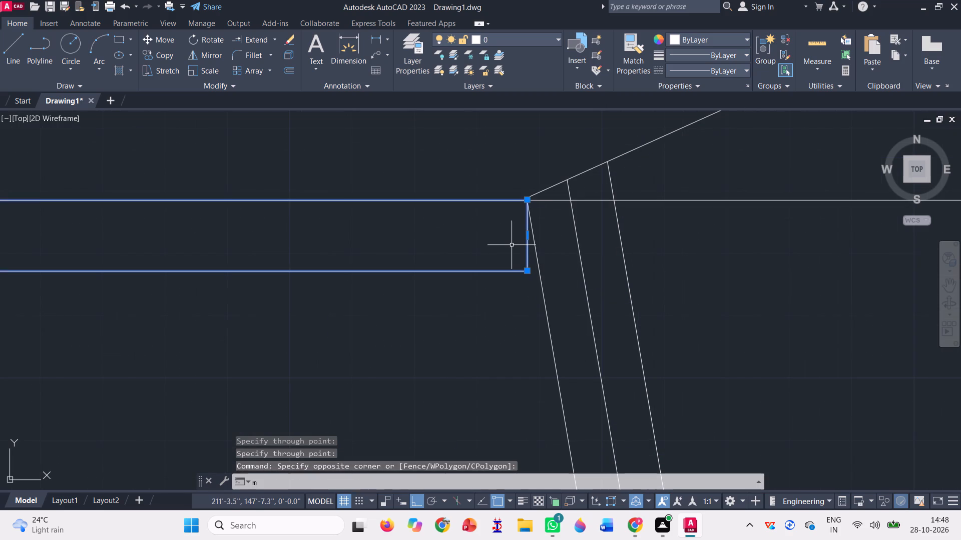
key(space)
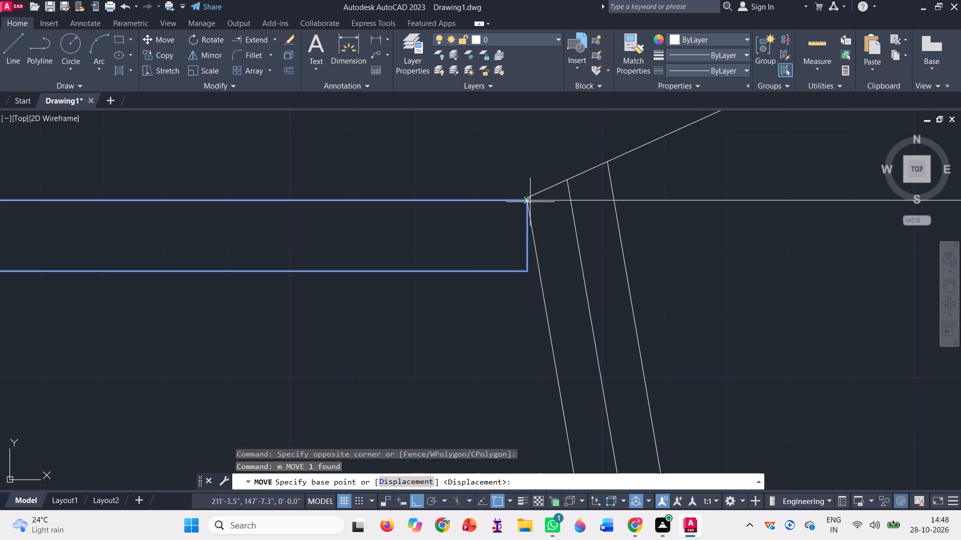
scroll(530, 202, up, 3)
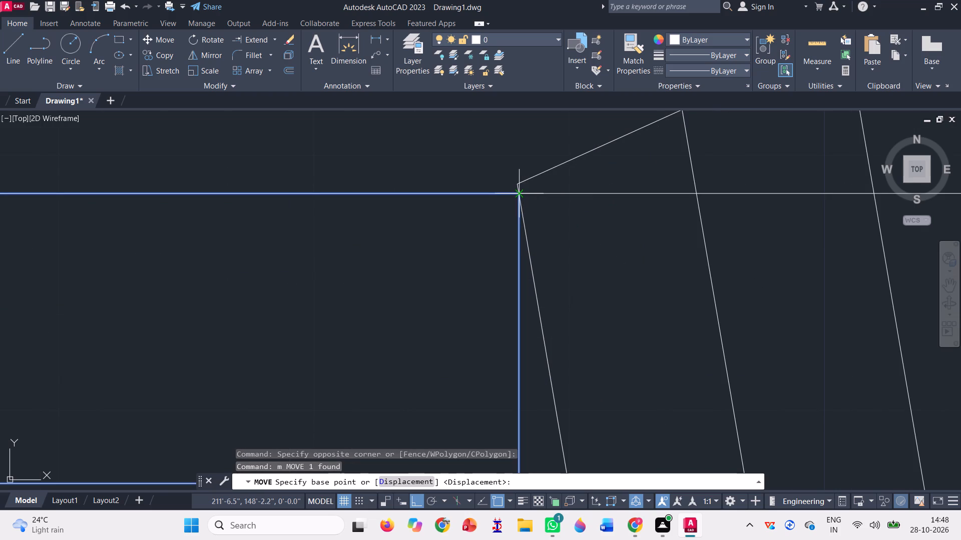
click(518, 192)
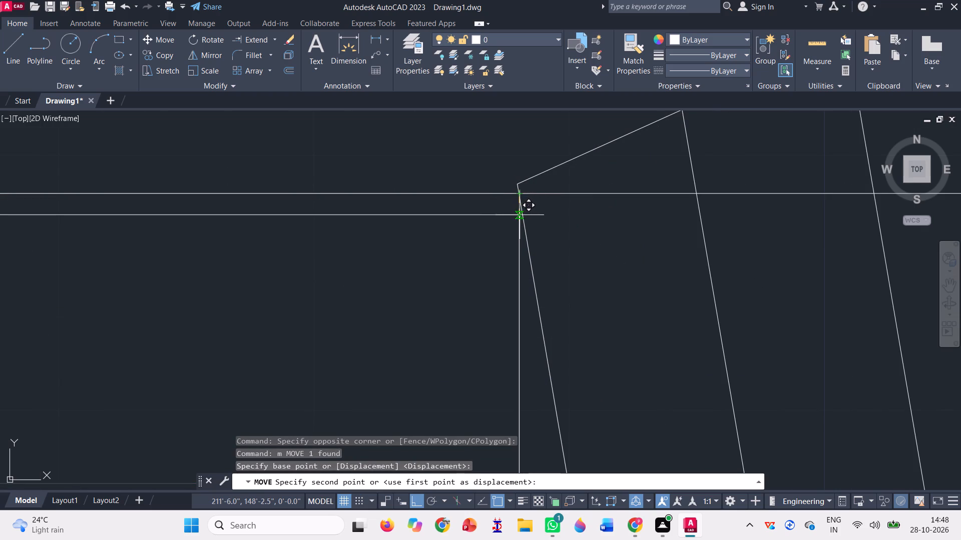
click(521, 215)
scroll(462, 220, down, 2)
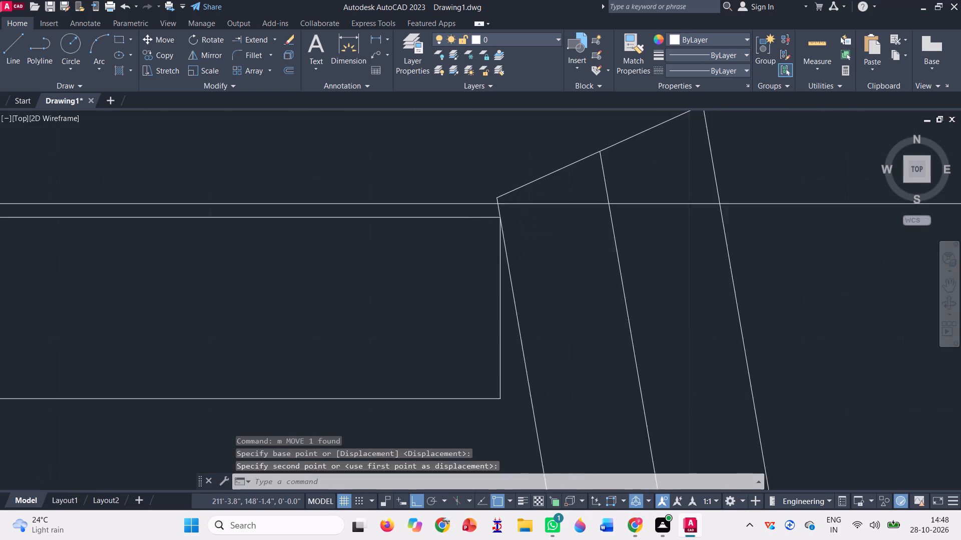
scroll(499, 204, down, 4)
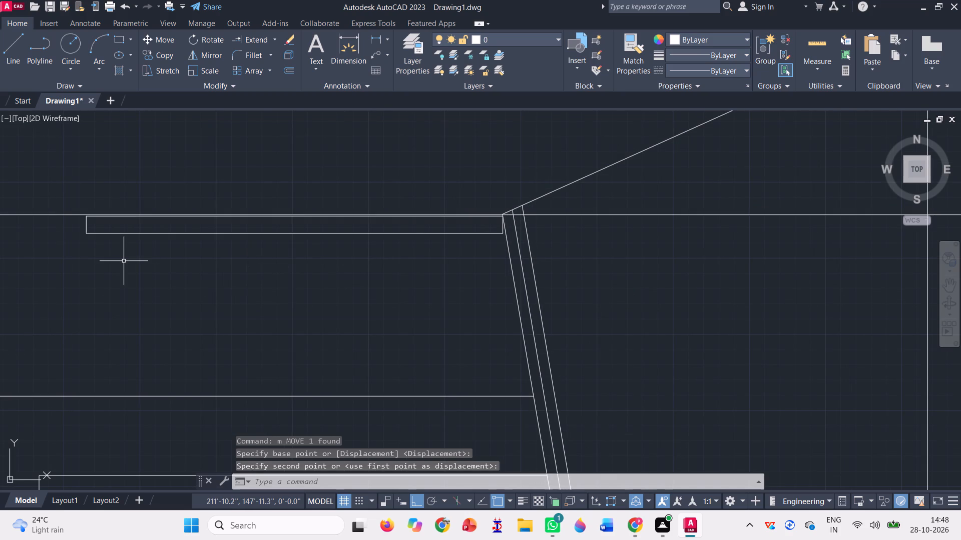
key(space)
key(Escape)
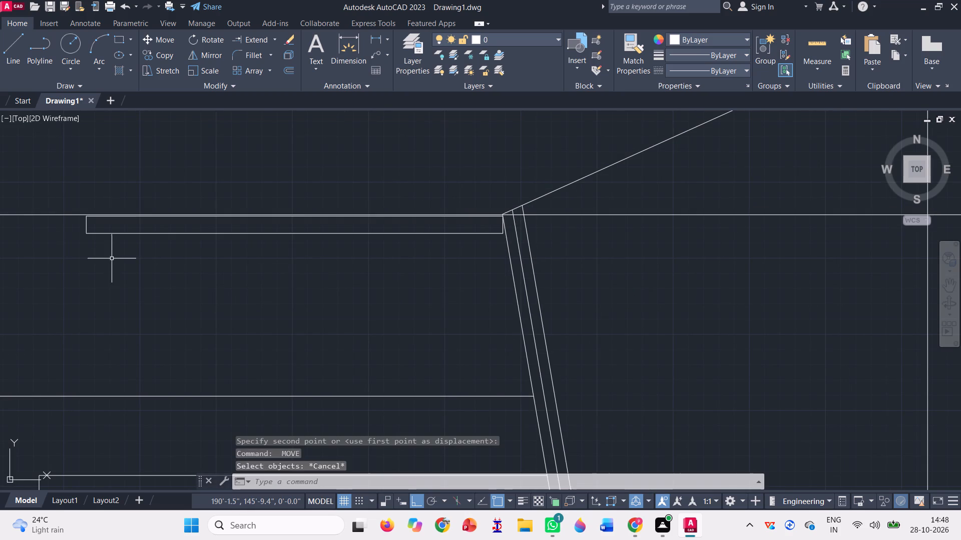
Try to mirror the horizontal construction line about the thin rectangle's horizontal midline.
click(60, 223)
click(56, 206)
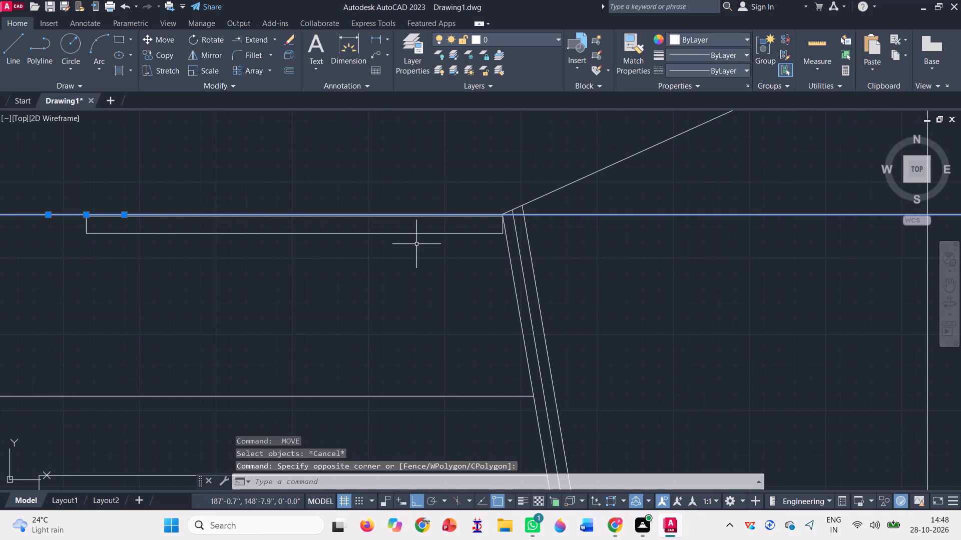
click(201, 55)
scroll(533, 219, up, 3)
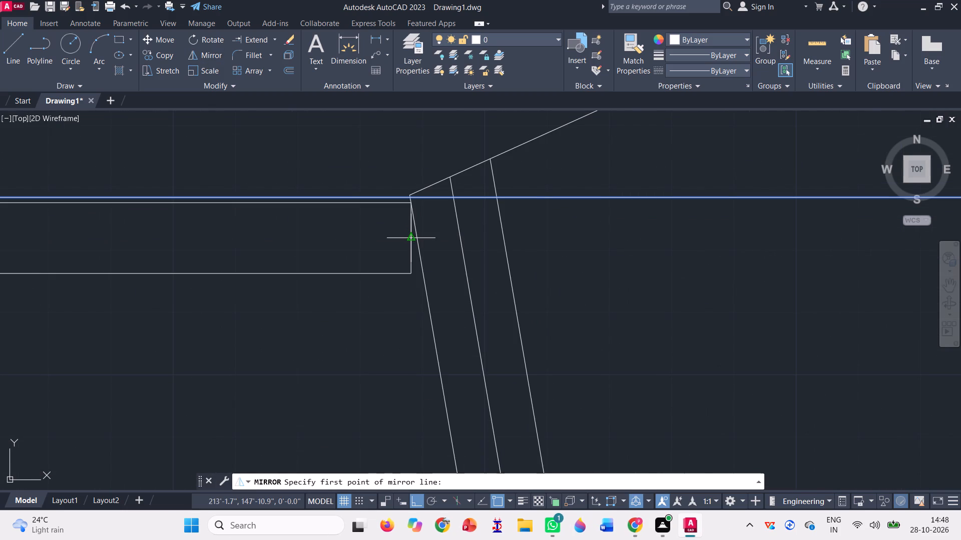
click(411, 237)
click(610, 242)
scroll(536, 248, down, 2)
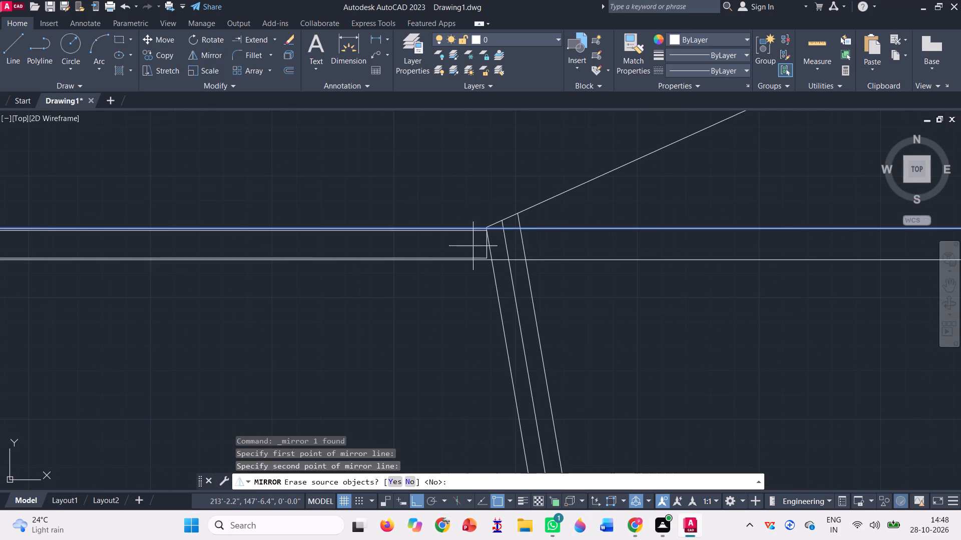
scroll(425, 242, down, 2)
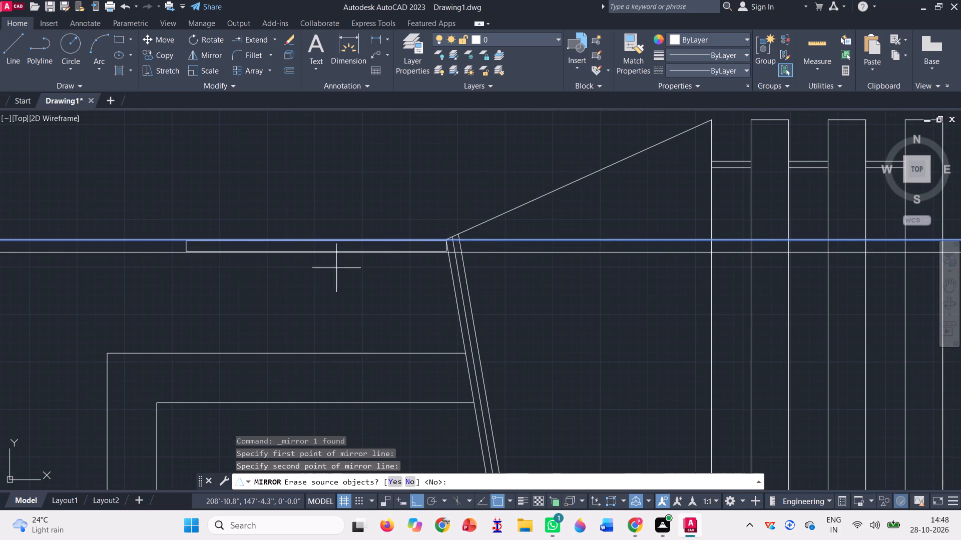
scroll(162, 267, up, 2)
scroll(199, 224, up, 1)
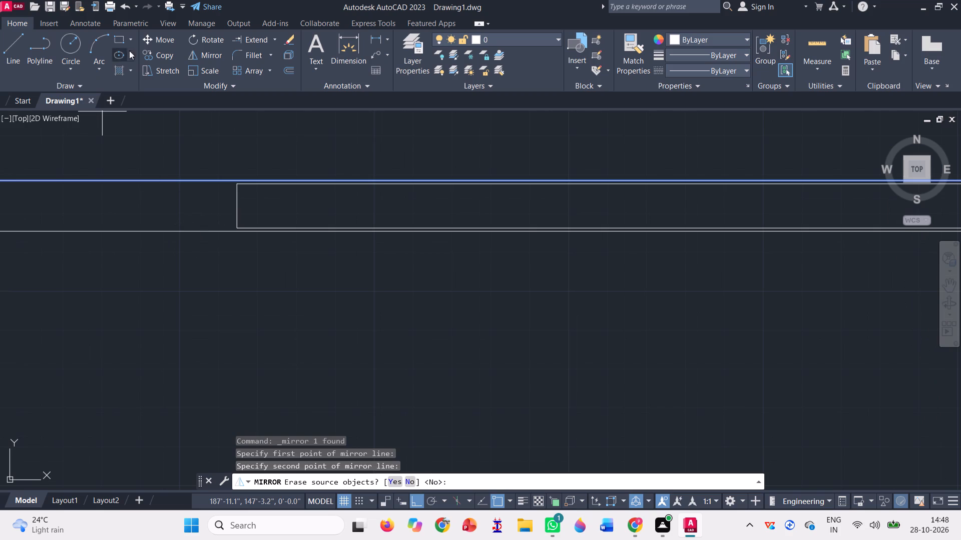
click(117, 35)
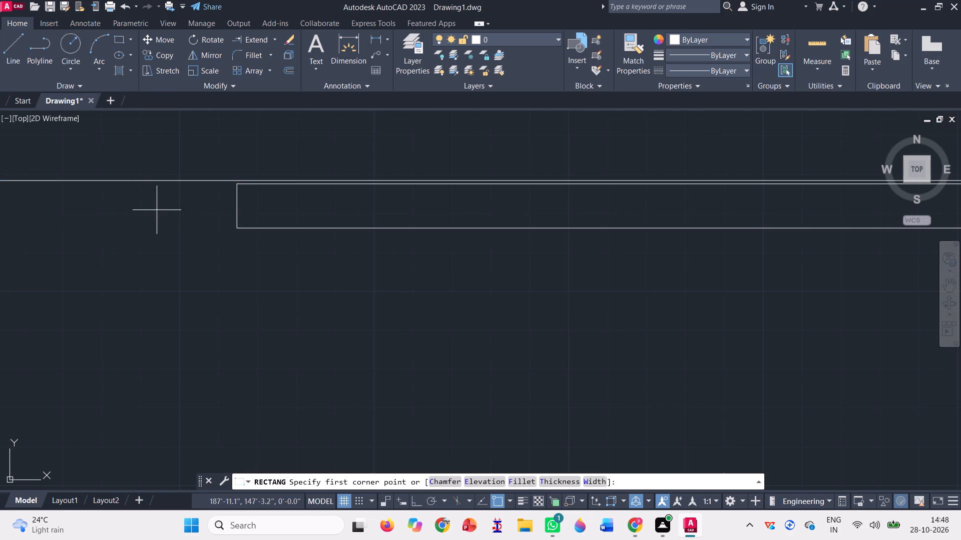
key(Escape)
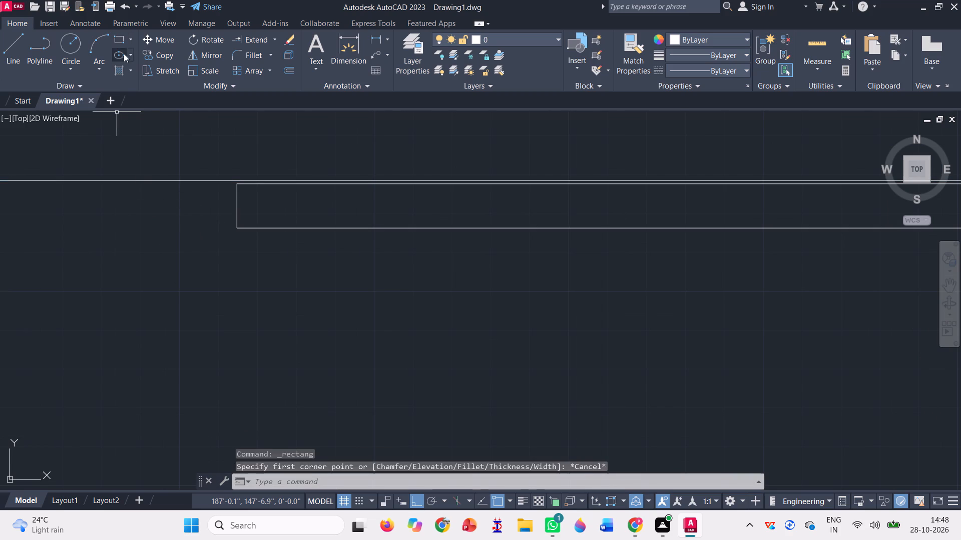
Mirror the horizontal construction line about the thin rectangle's horizontal midline, keeping the original line.
scroll(182, 226, down, 2)
click(180, 221)
click(159, 183)
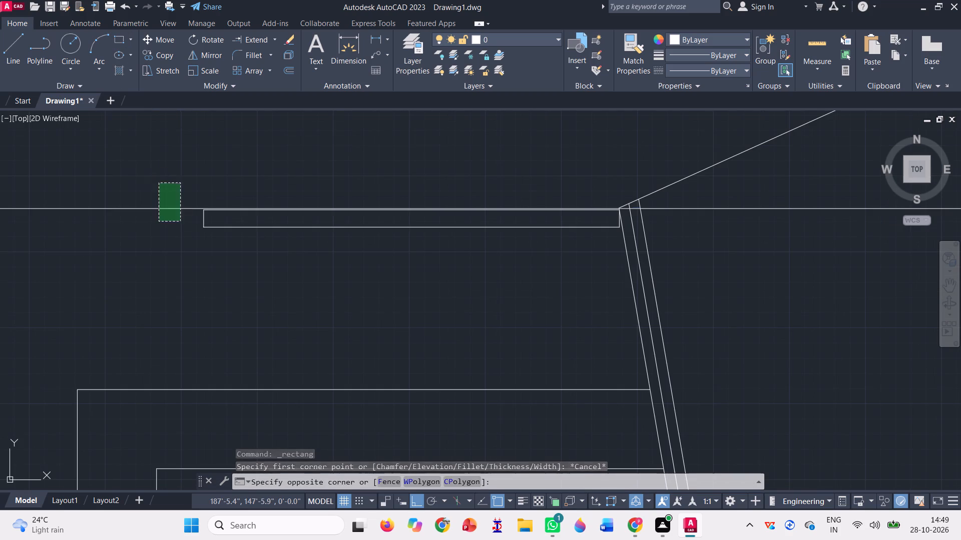
click(216, 49)
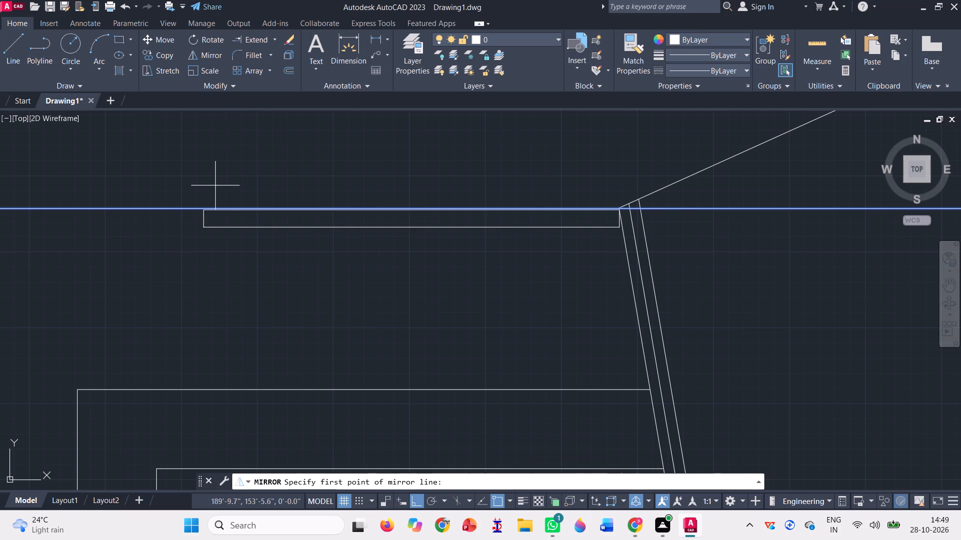
click(207, 216)
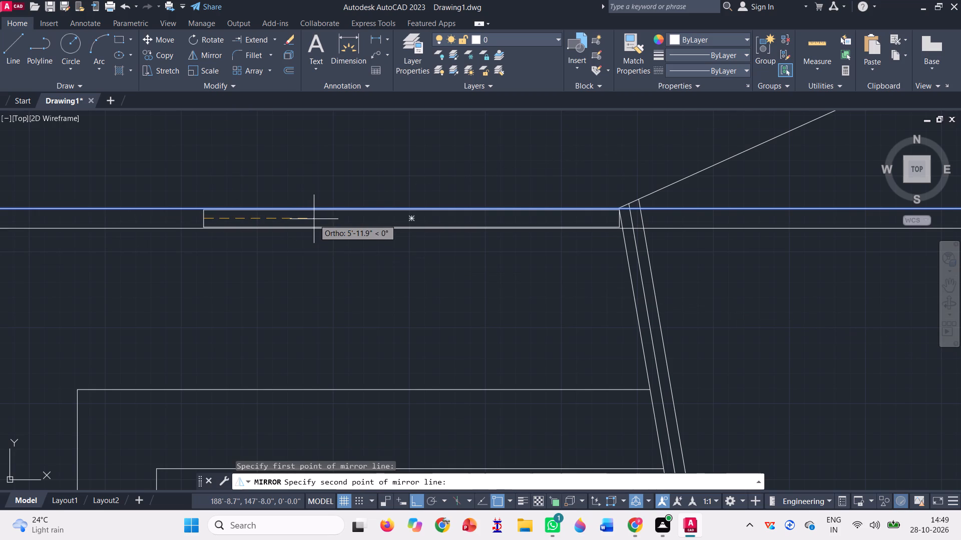
scroll(315, 220, up, 1)
click(315, 220)
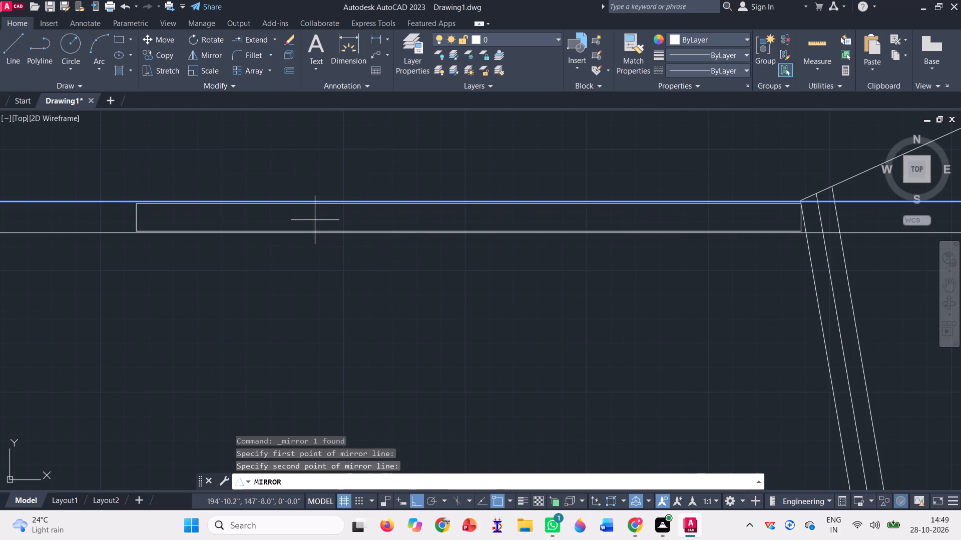
double_click(315, 220)
click(312, 219)
key(space)
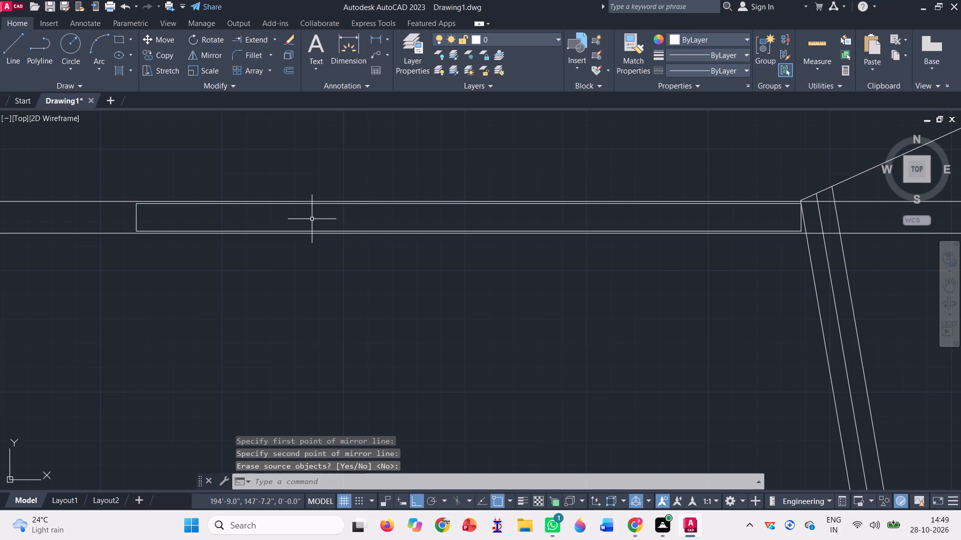
Draw an outer rectangle from the lower construction line's crossing with the slanted facade edge to the upper construction line, just past the thin rectangle's free end.
scroll(312, 219, down, 1)
click(123, 40)
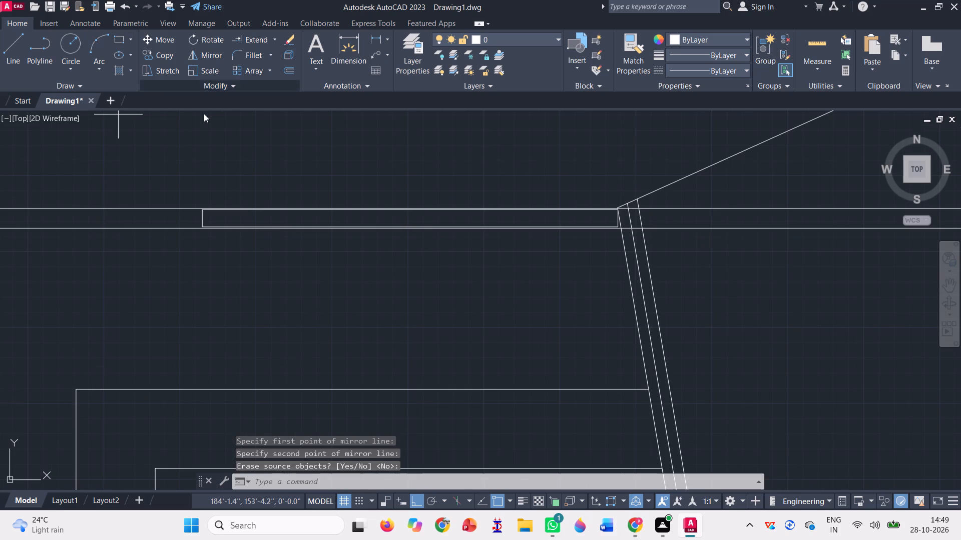
scroll(627, 232, up, 4)
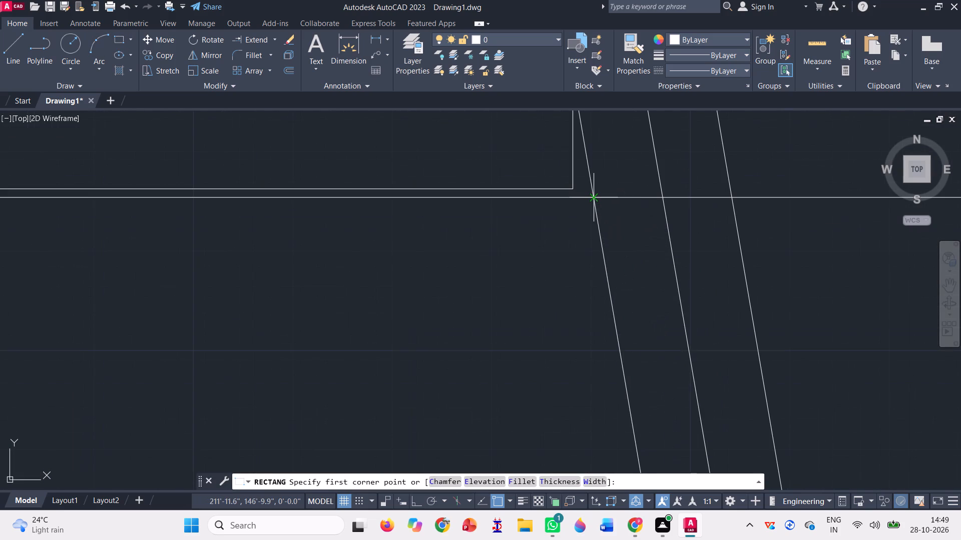
click(594, 196)
scroll(601, 244, down, 3)
scroll(397, 236, down, 1)
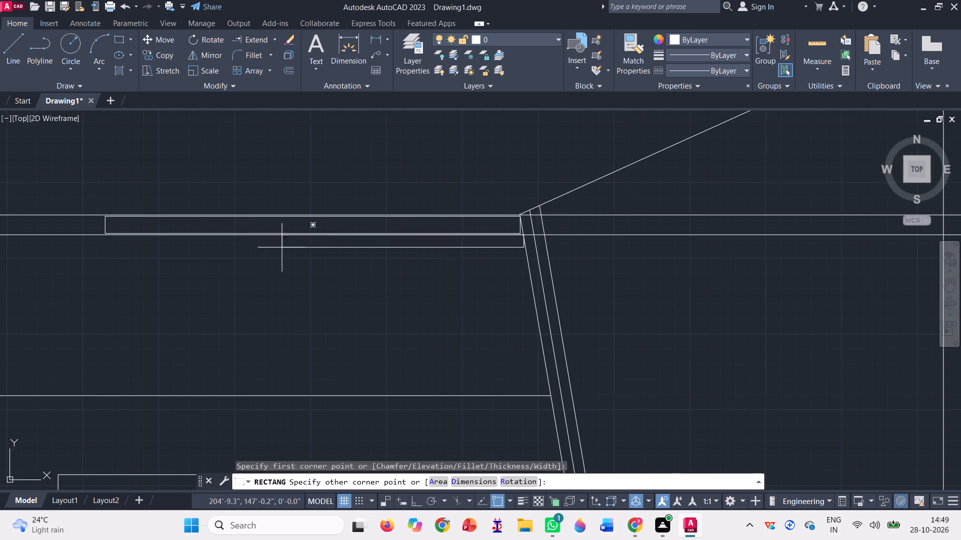
scroll(86, 216, up, 2)
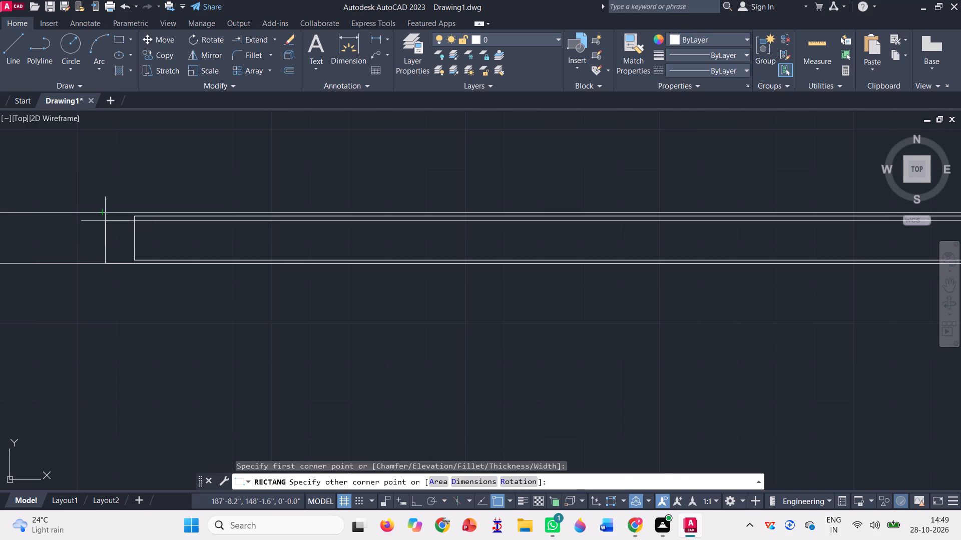
scroll(105, 221, up, 2)
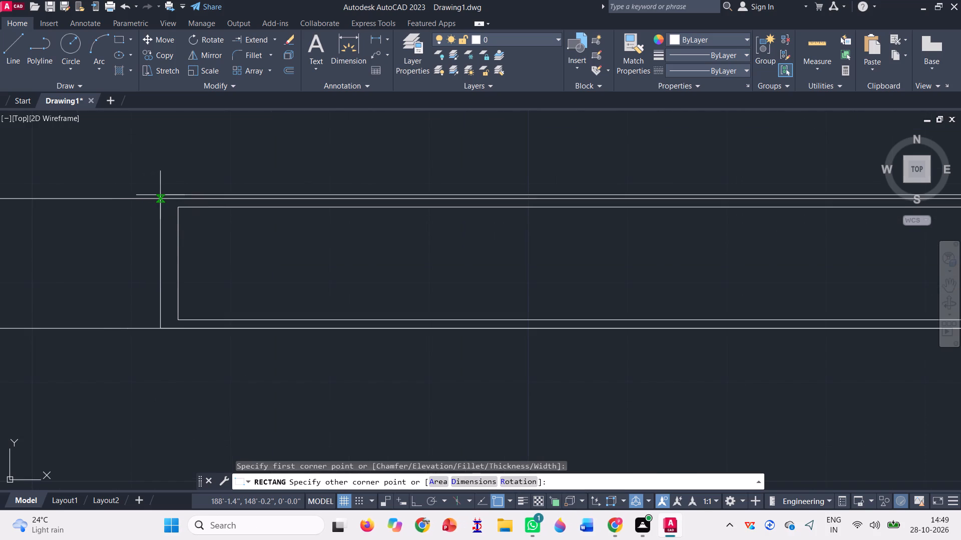
click(161, 200)
Erase both horizontal construction lines above and below the canopy band.
scroll(157, 201, down, 5)
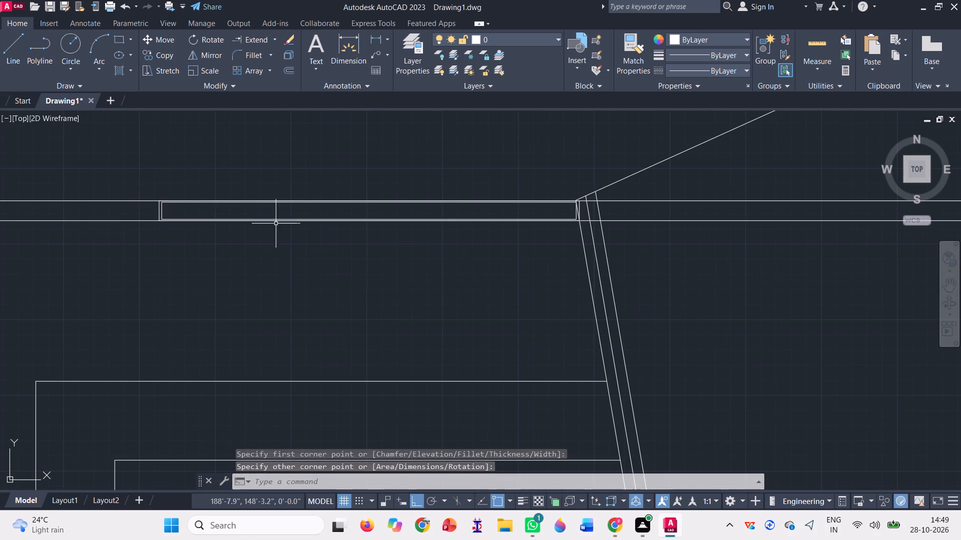
scroll(592, 203, up, 3)
click(790, 288)
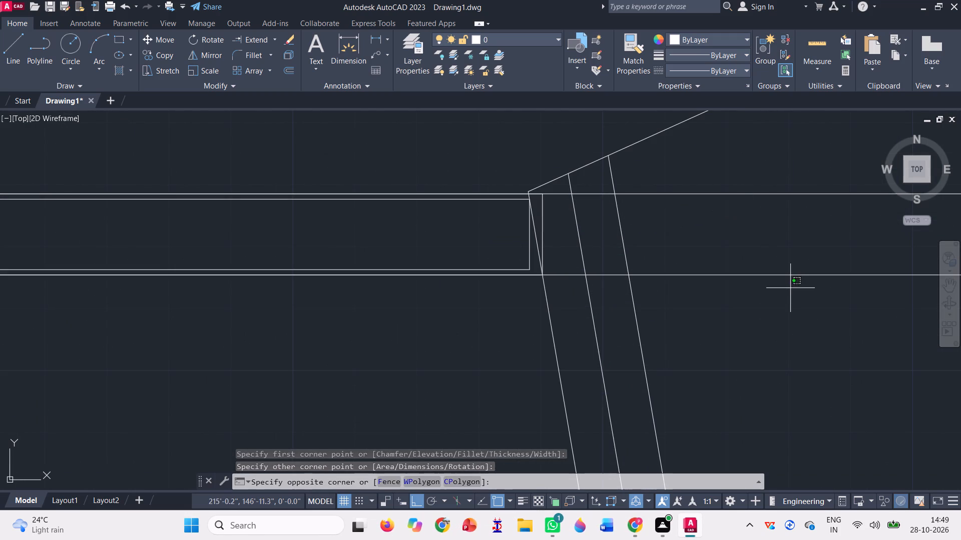
click(735, 178)
scroll(701, 246, down, 1)
key(Delete)
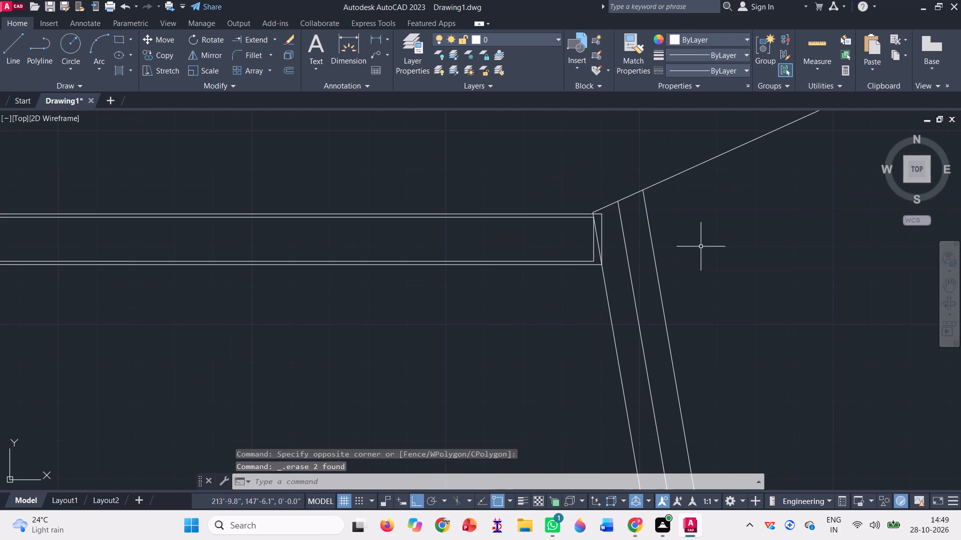
Trim the outer rectangle's part beyond the slanted facade edge and the inner rectangle's vertical end line beside it.
click(276, 43)
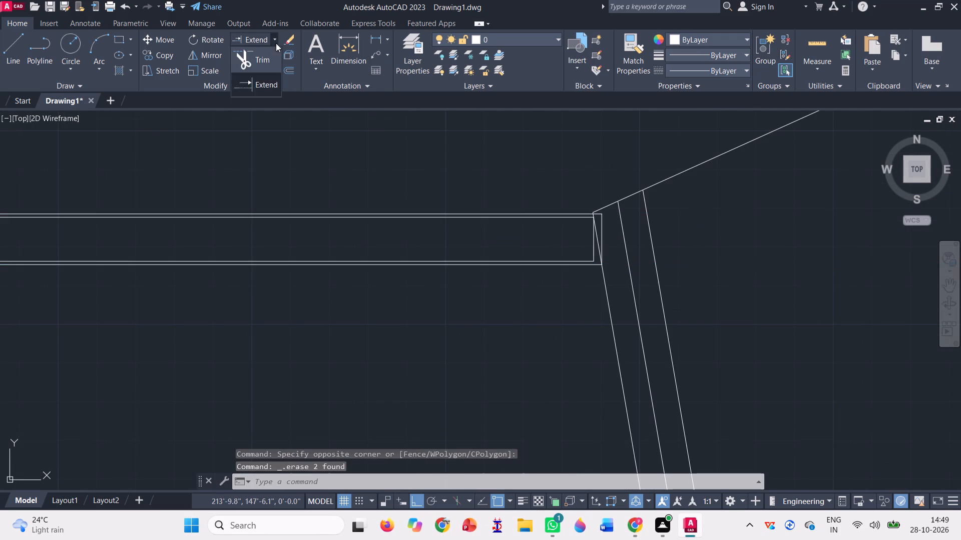
click(275, 60)
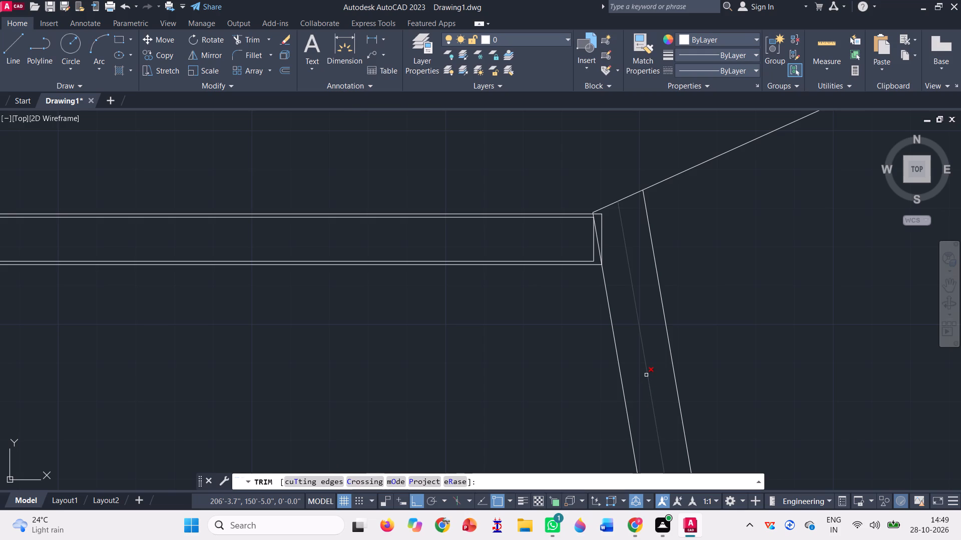
scroll(605, 237, up, 3)
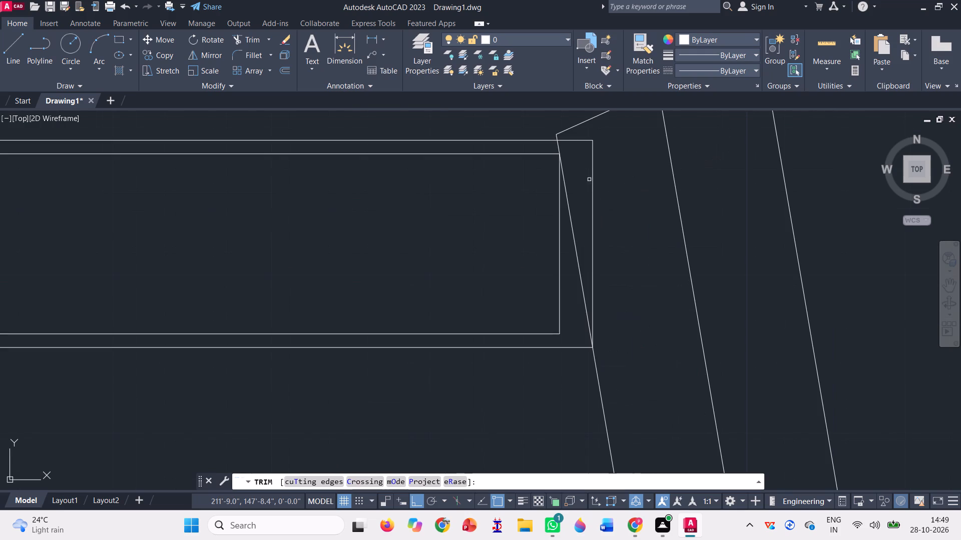
click(582, 135)
click(627, 195)
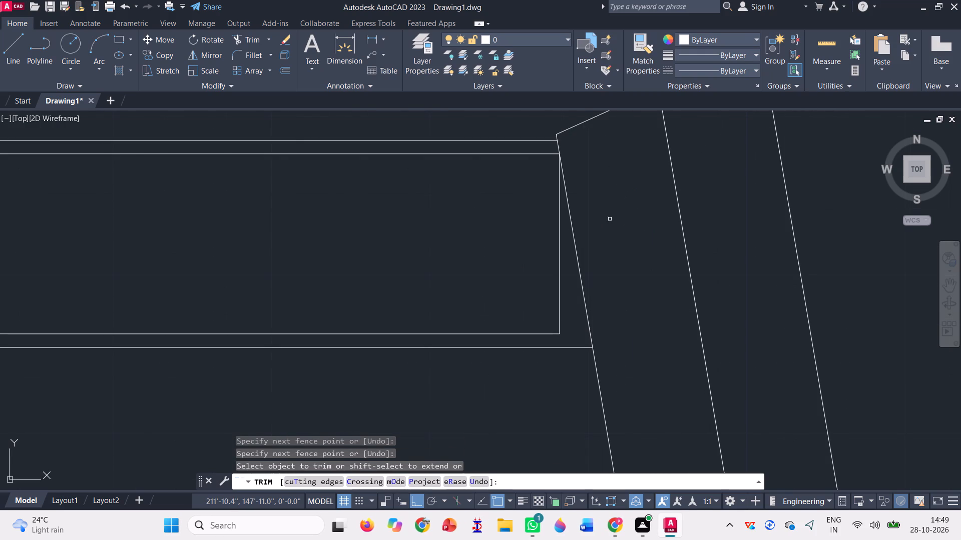
click(565, 293)
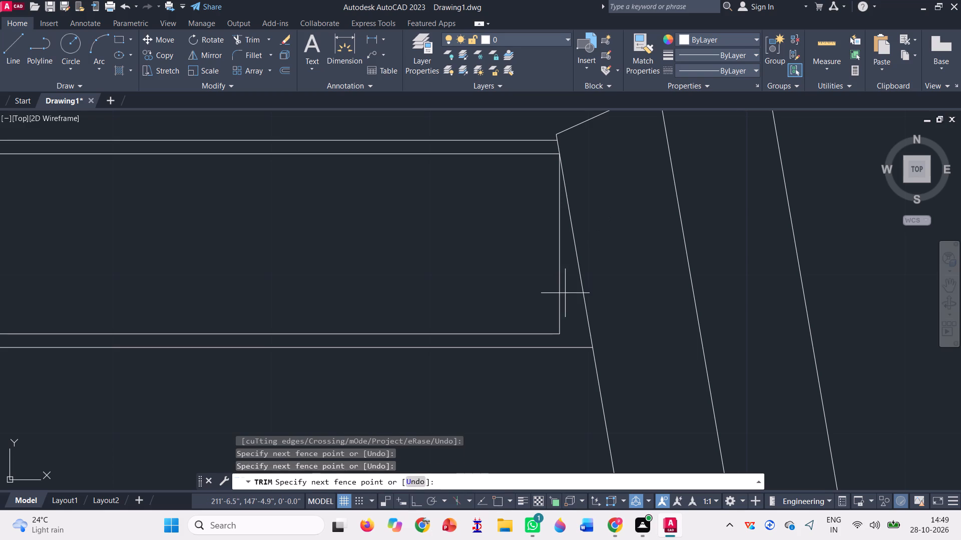
click(545, 282)
scroll(546, 280, down, 2)
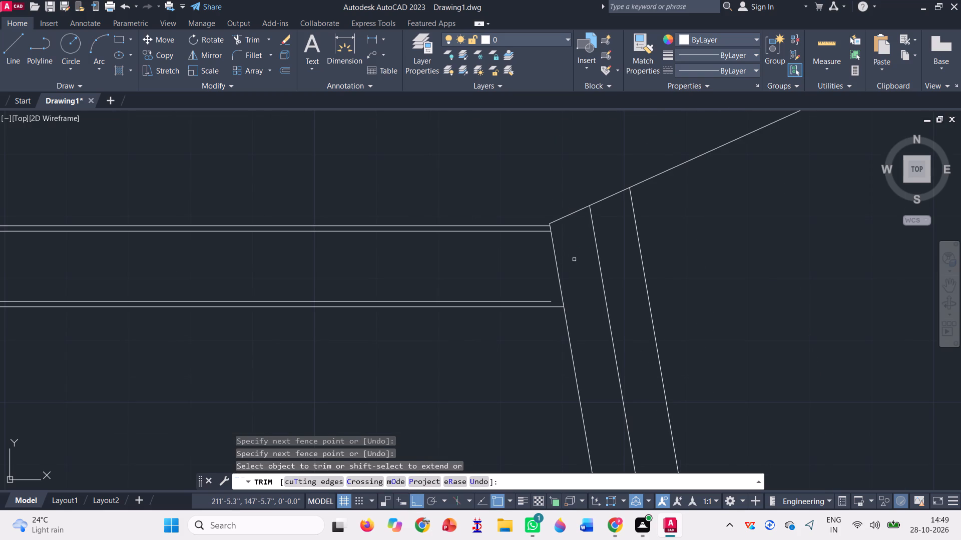
key(Escape)
Extend the inner rectangle's lower line to the slanted facade edge.
click(267, 43)
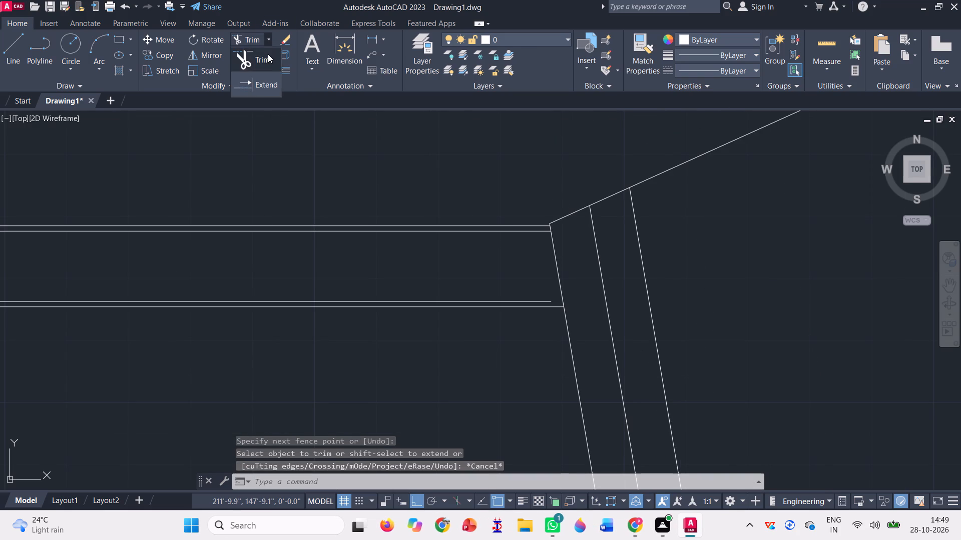
click(273, 82)
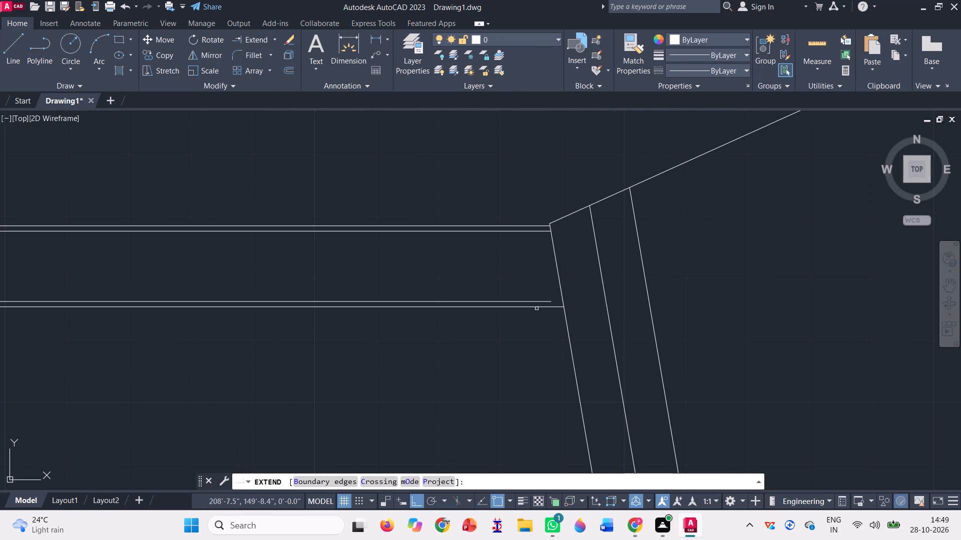
scroll(537, 308, up, 2)
click(547, 298)
click(544, 268)
scroll(552, 287, down, 1)
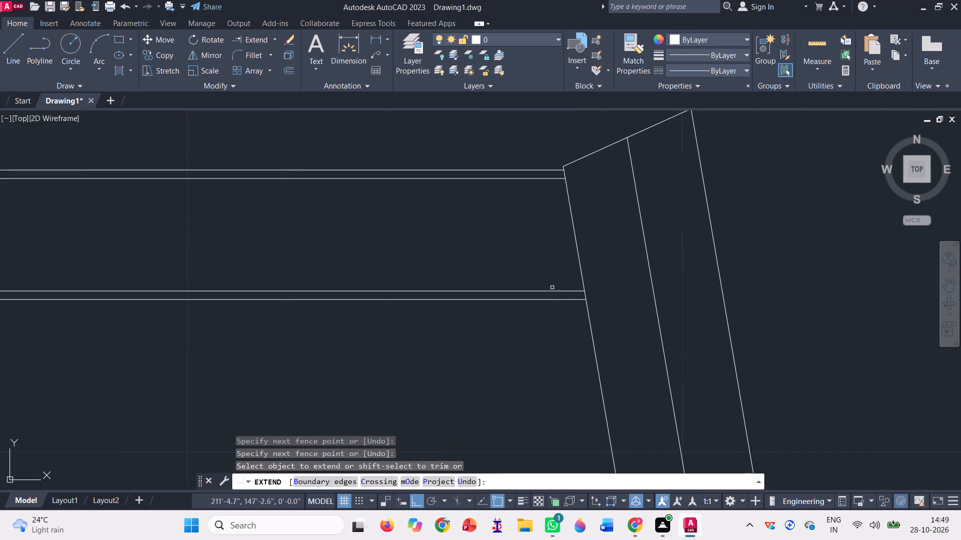
scroll(574, 291, down, 2)
scroll(595, 253, down, 1)
scroll(592, 171, down, 1)
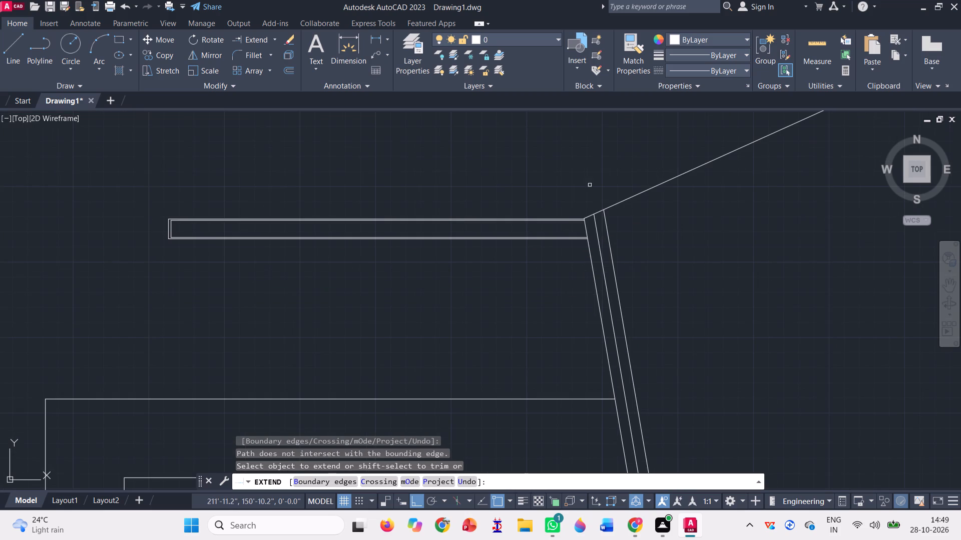
key(Escape)
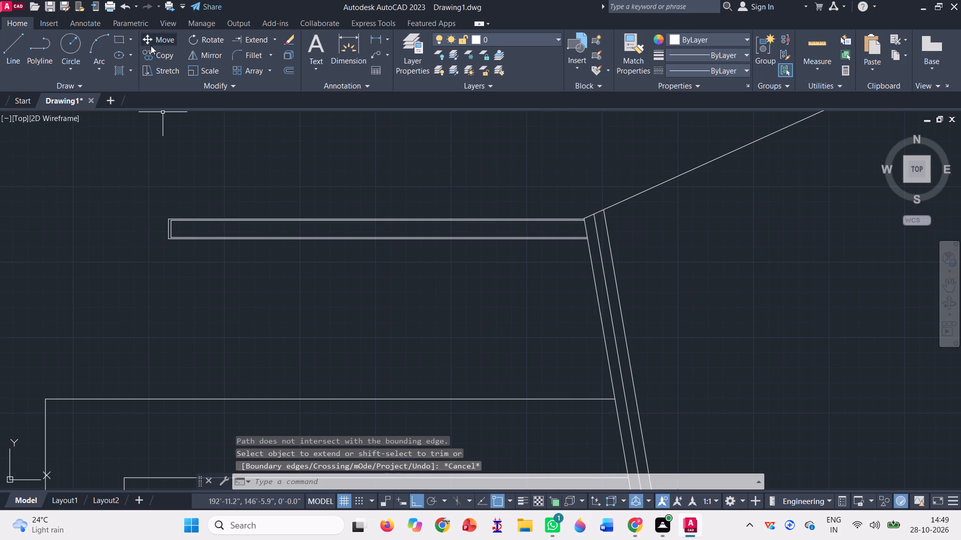
Draw a short diagonal line joining the inner and outer rectangles' upper corners at the canopy band's free end.
click(14, 50)
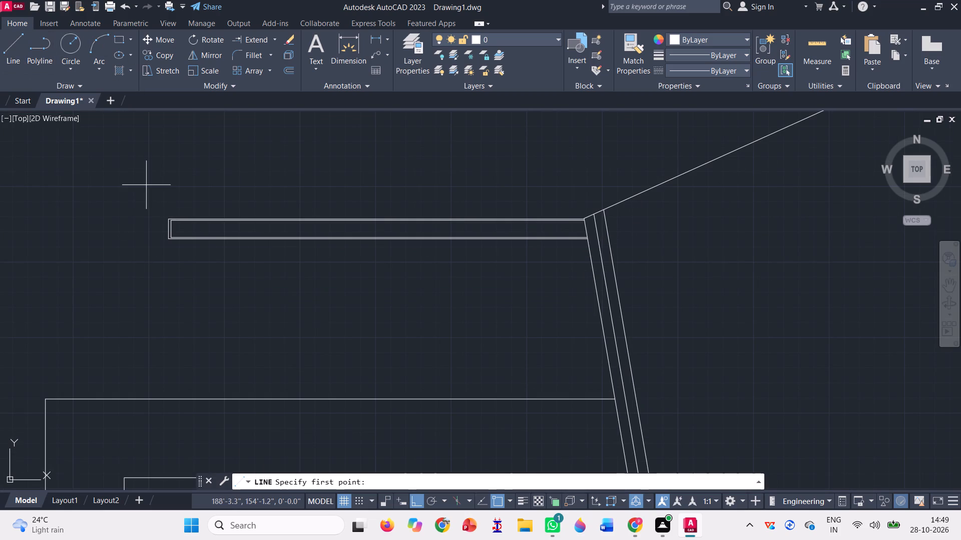
scroll(146, 185, up, 2)
scroll(230, 288, up, 3)
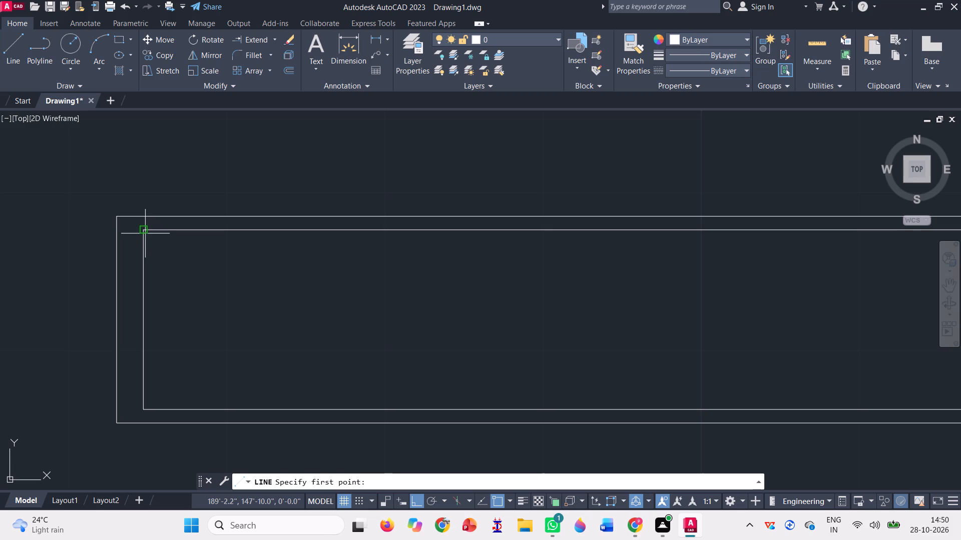
click(143, 230)
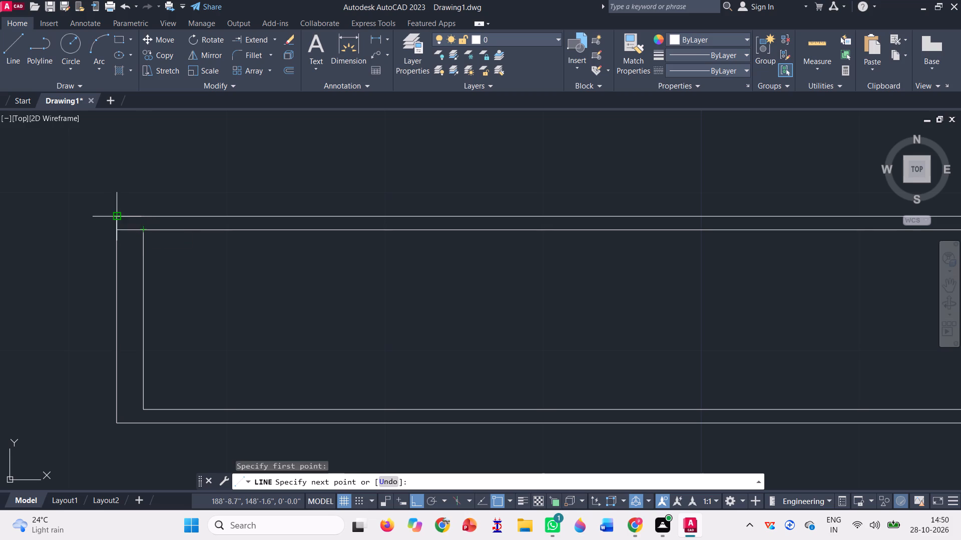
click(117, 217)
scroll(144, 238, down, 2)
key(space)
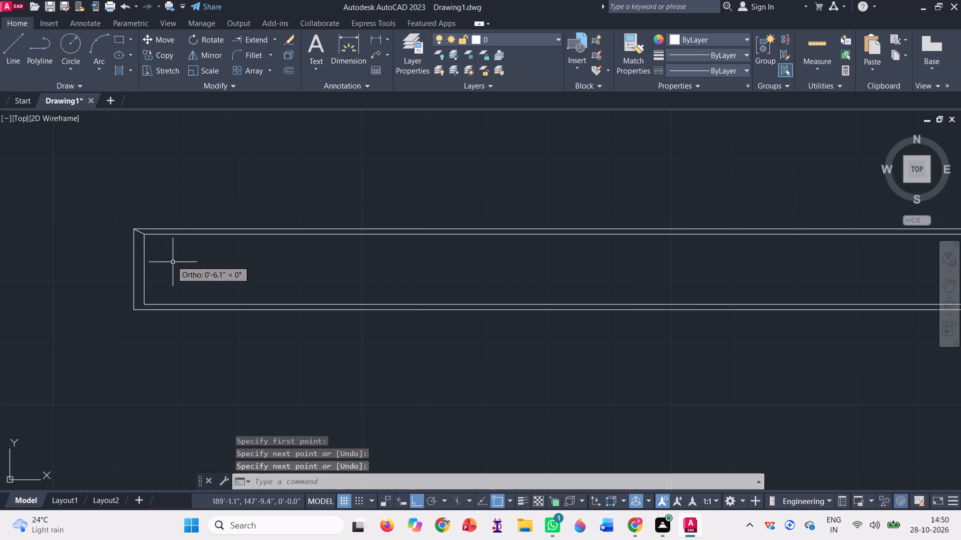
Draw a short diagonal line joining the inner and outer rectangles' lower corners at the canopy band's free end.
key(l)
key(Return)
scroll(118, 316, up, 3)
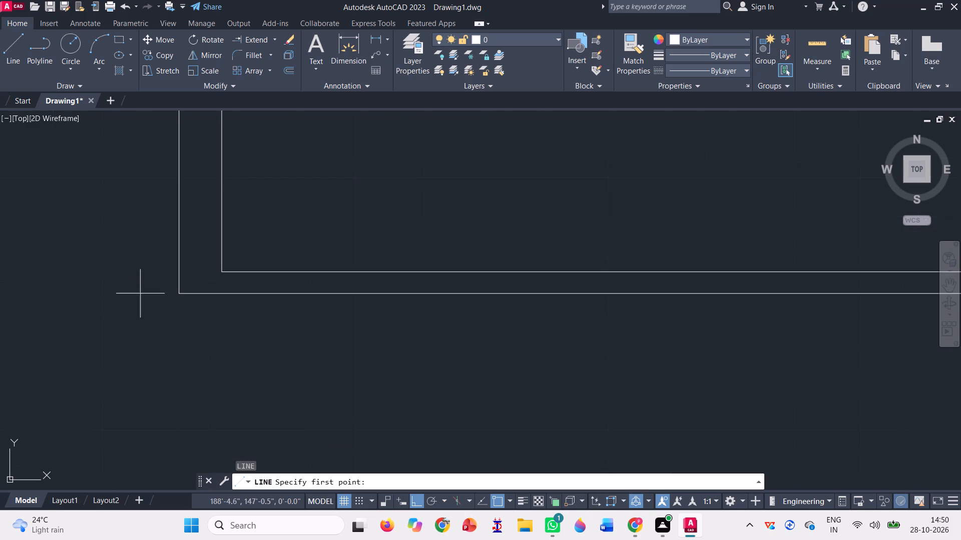
click(223, 273)
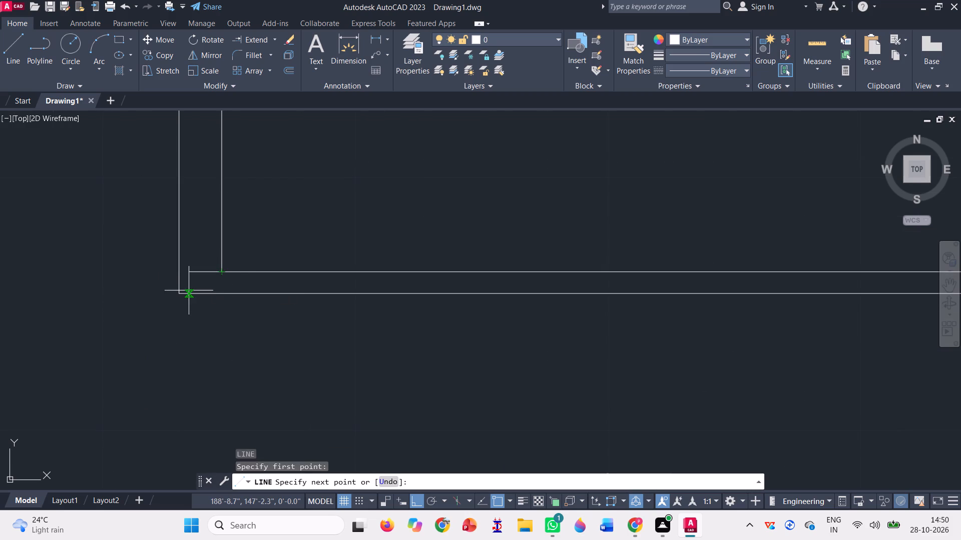
click(182, 291)
scroll(180, 293, down, 2)
key(space)
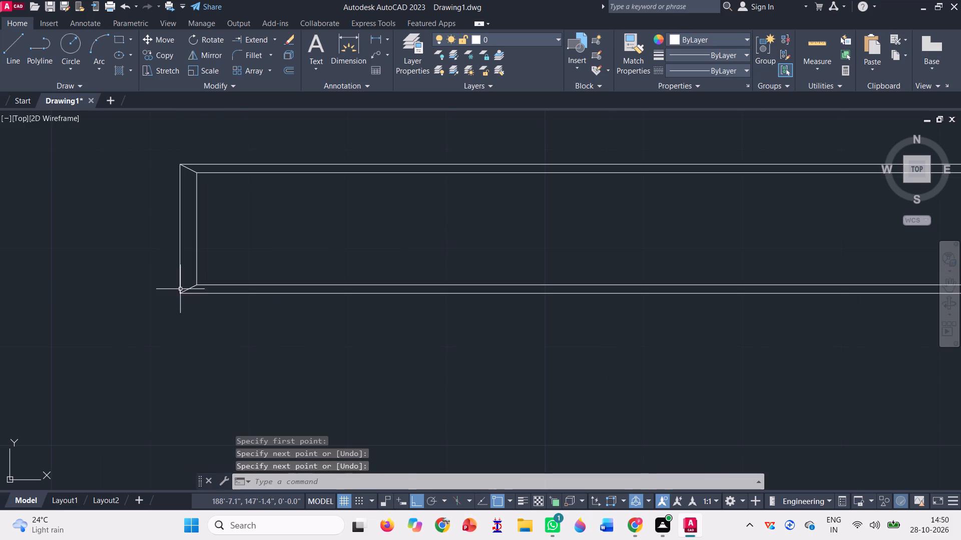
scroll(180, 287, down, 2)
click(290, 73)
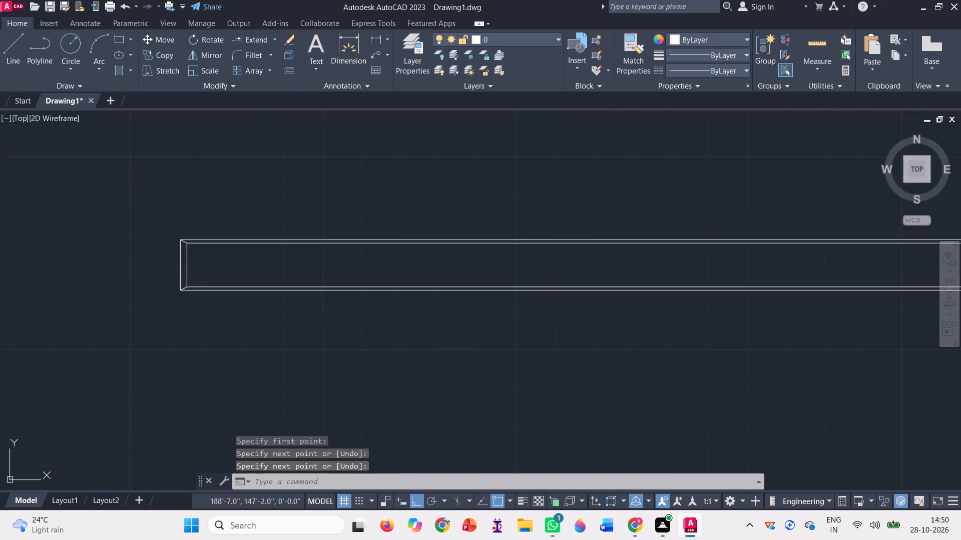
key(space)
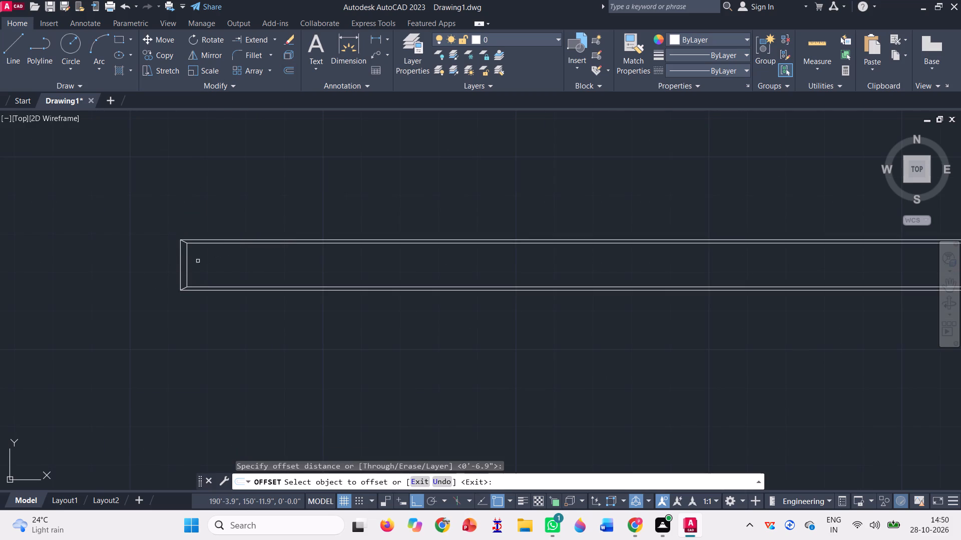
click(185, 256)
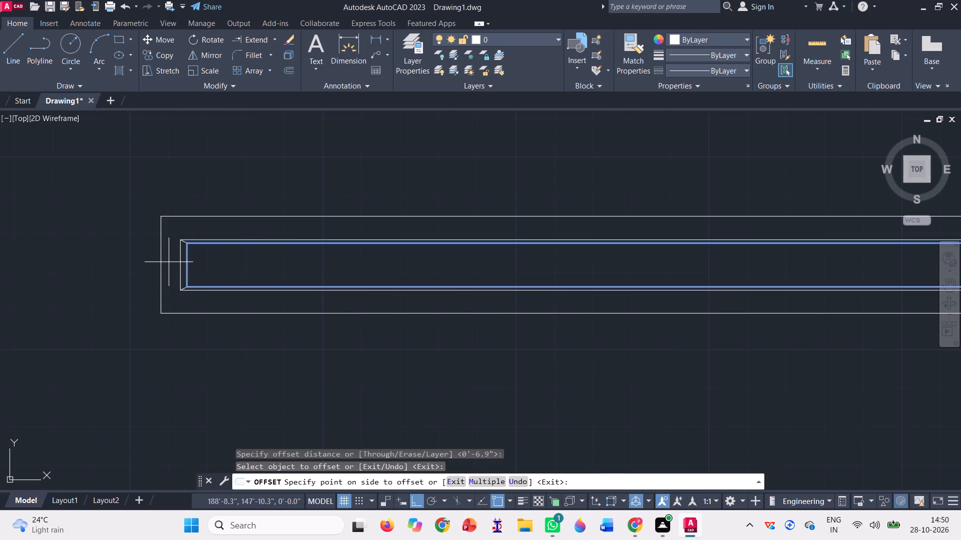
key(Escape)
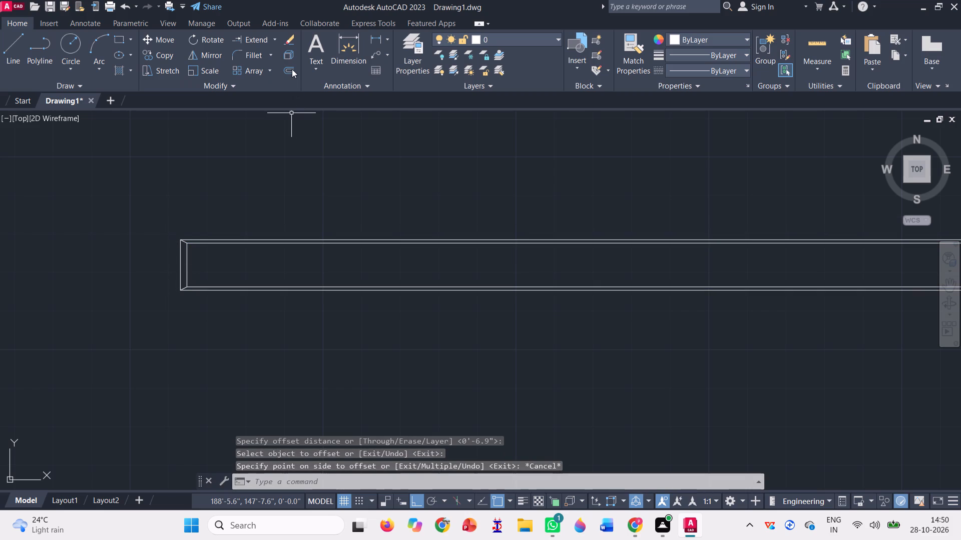
Offset the canopy band's inner rectangle outward by the picked horizontal distance between its end line and the outer rectangle's end line.
click(292, 69)
scroll(193, 252, up, 3)
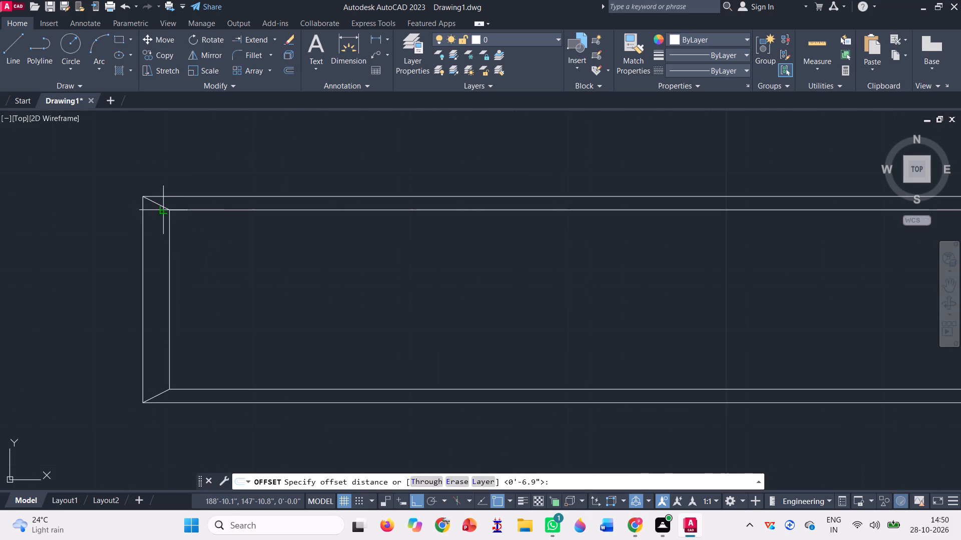
click(166, 209)
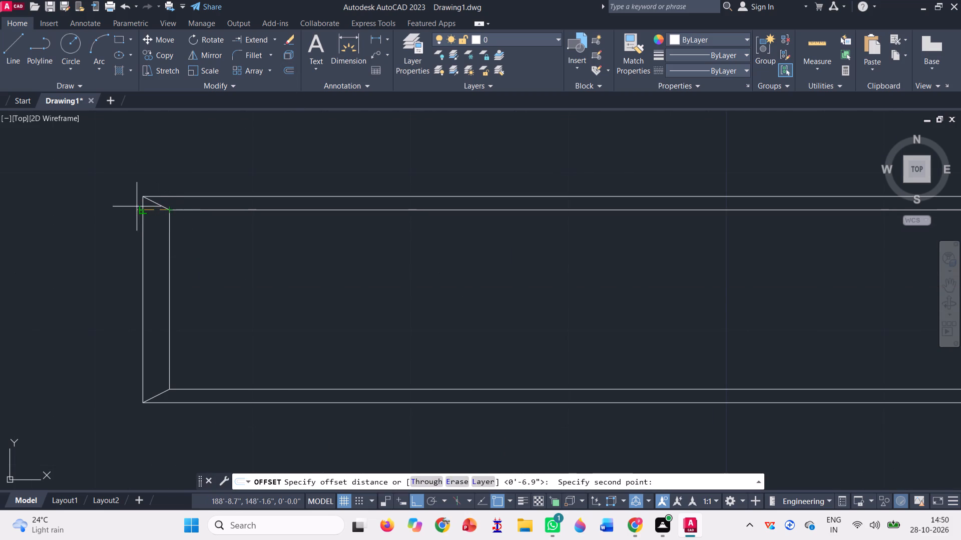
click(144, 209)
scroll(174, 181, down, 1)
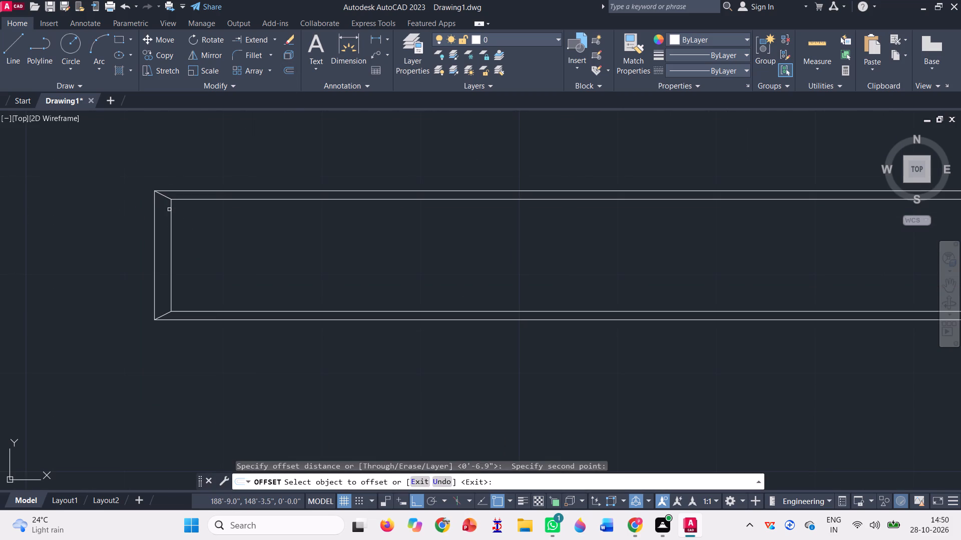
click(172, 212)
click(141, 175)
scroll(148, 179, up, 3)
key(Escape)
Erase the old outer rectangle and the upper corner diagonal at the canopy band's free end.
scroll(185, 213, up, 3)
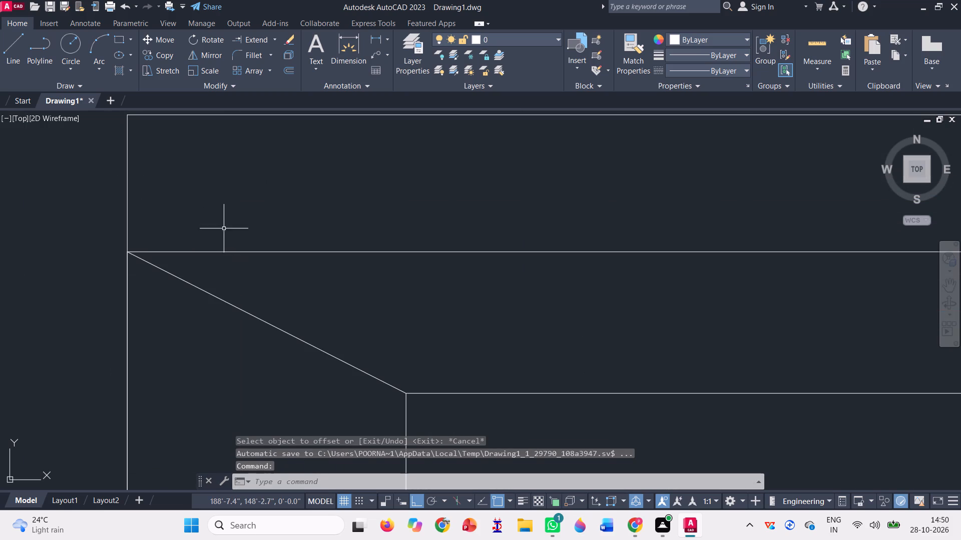
click(224, 226)
click(208, 330)
scroll(187, 280, down, 8)
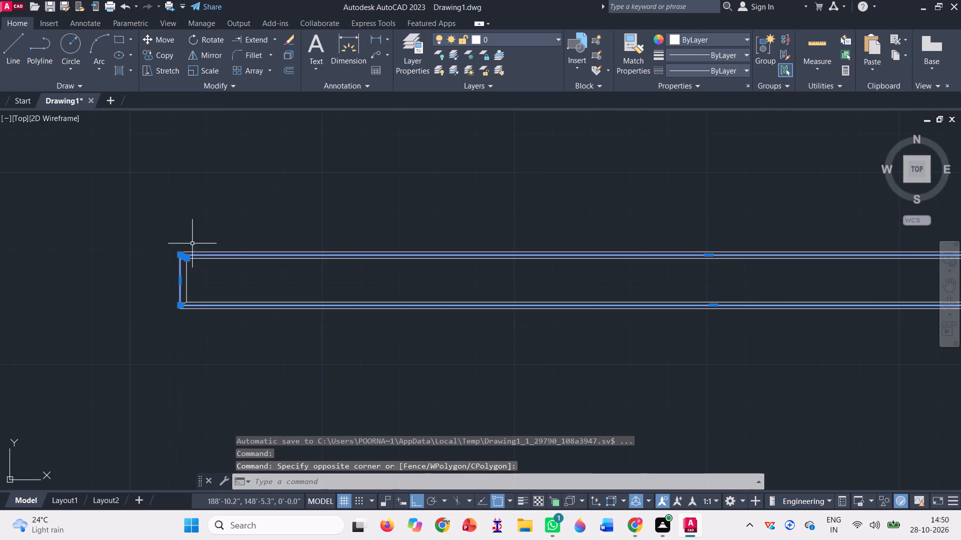
scroll(274, 255, down, 1)
key(Delete)
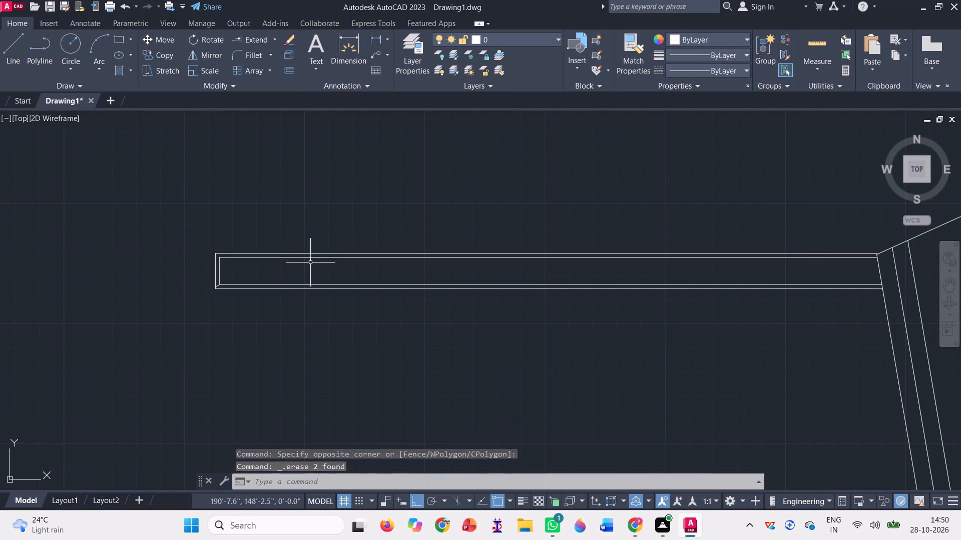
Move both canopy band rectangles so the outer one's upper corner meets the slanted facade's top corner.
click(760, 322)
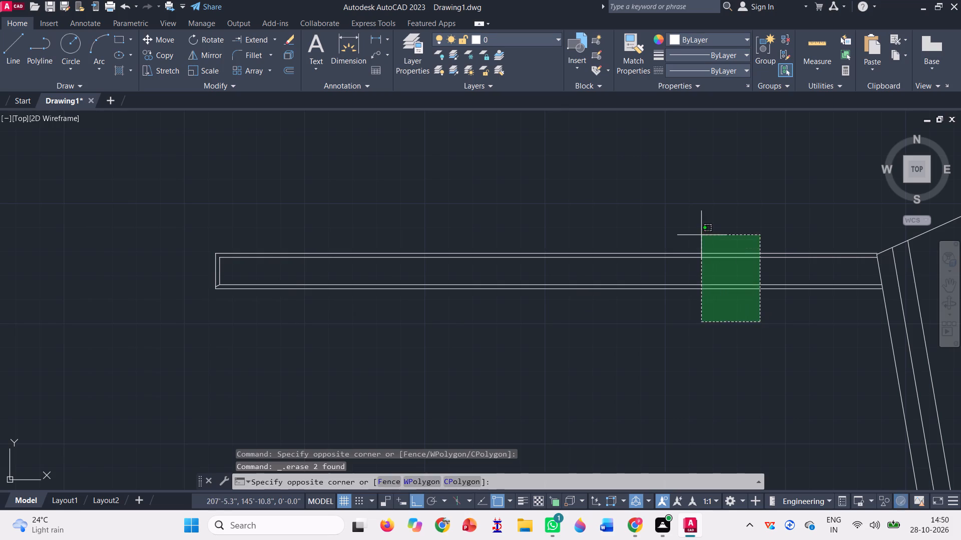
click(701, 234)
text(m)
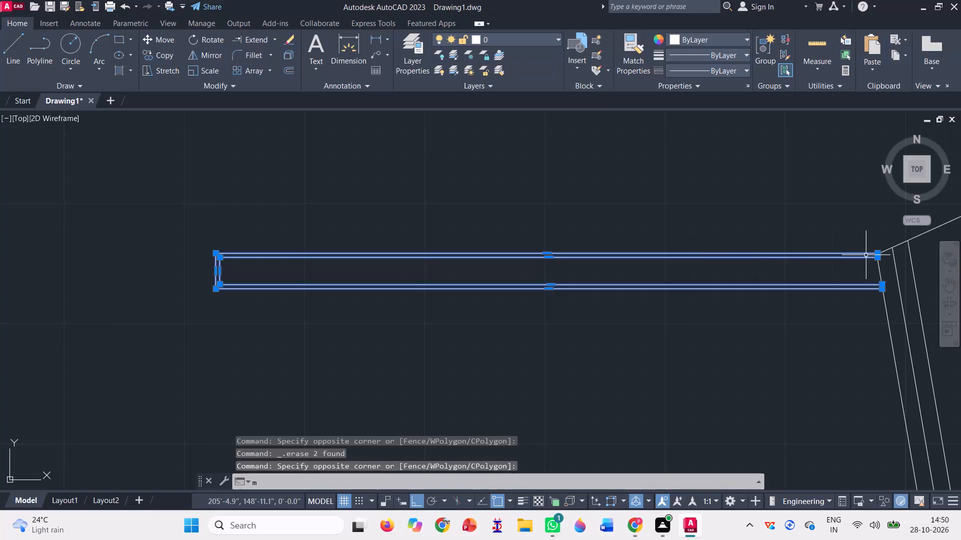
key(space)
scroll(936, 251, up, 3)
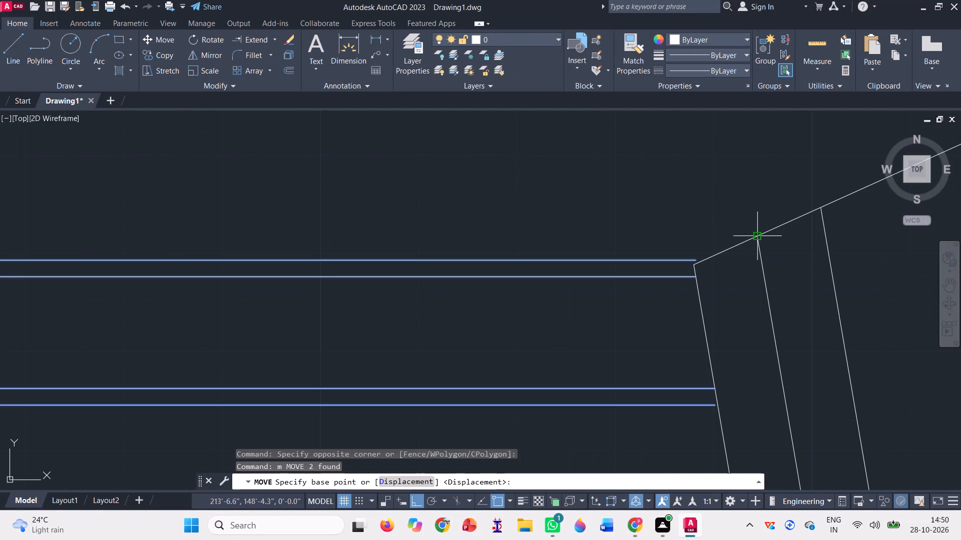
click(696, 258)
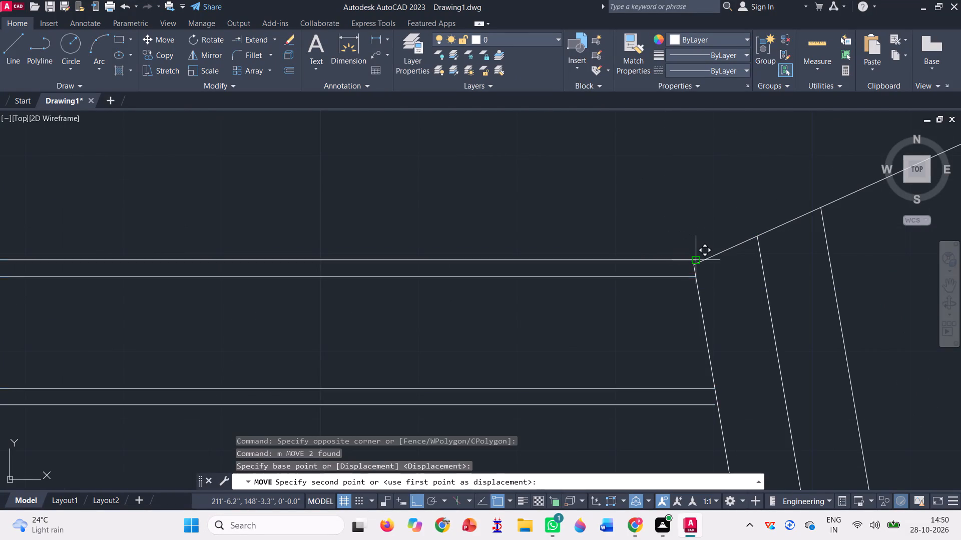
click(692, 263)
scroll(627, 253, down, 2)
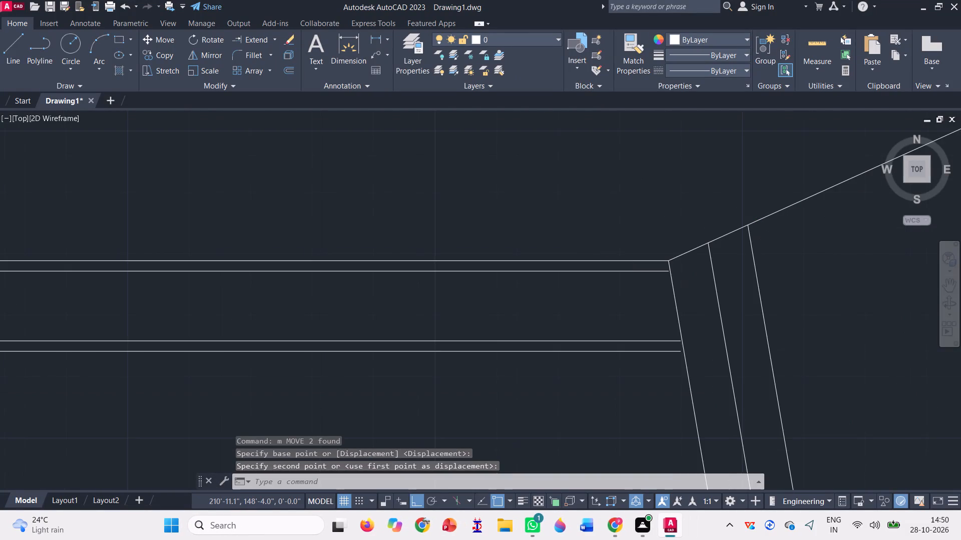
Extend the canopy band's horizontal lines to the slanted facade edge.
click(252, 38)
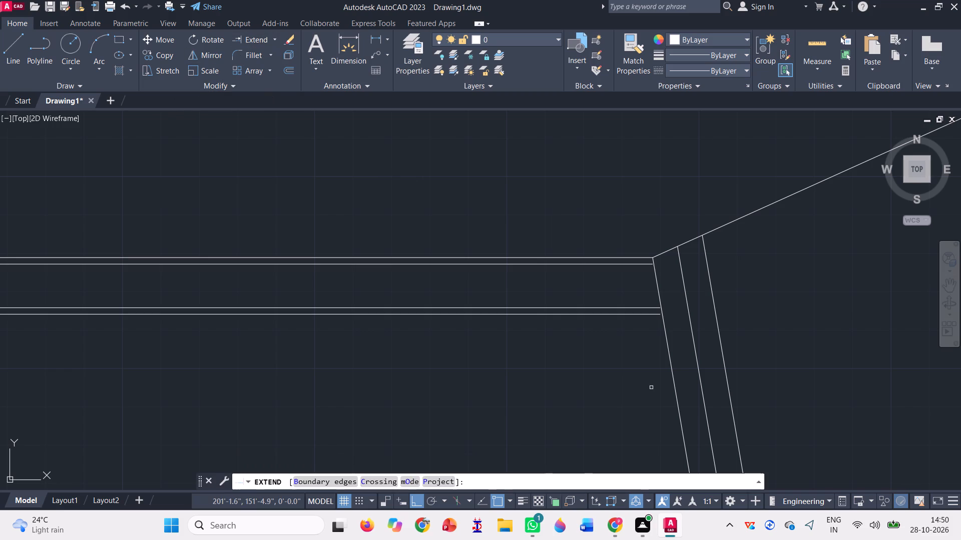
click(634, 360)
scroll(615, 258, up, 2)
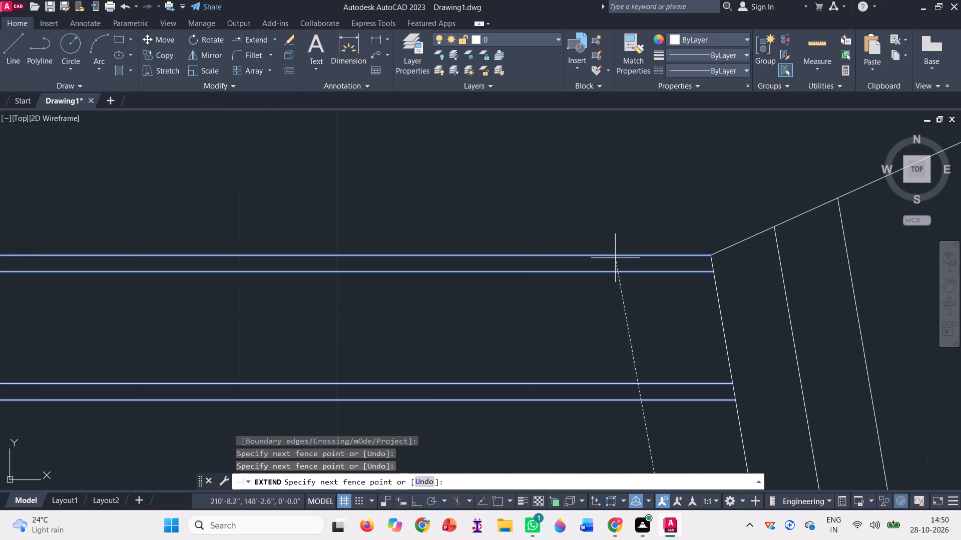
click(616, 262)
scroll(616, 266, down, 3)
scroll(660, 246, down, 2)
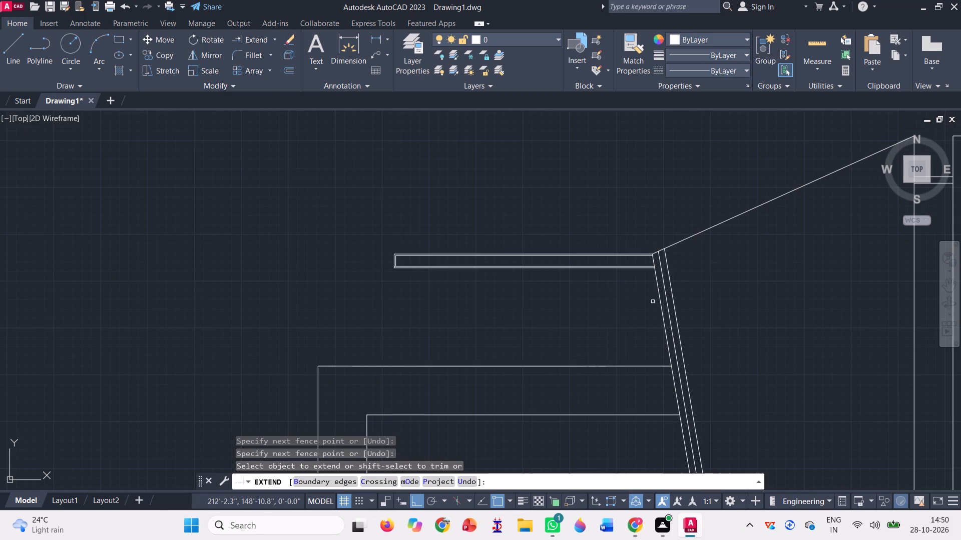
key(Escape)
Trim away the leftover lower corner diagonal at the canopy band's free end, including the stub inside the inner rectangle.
click(272, 38)
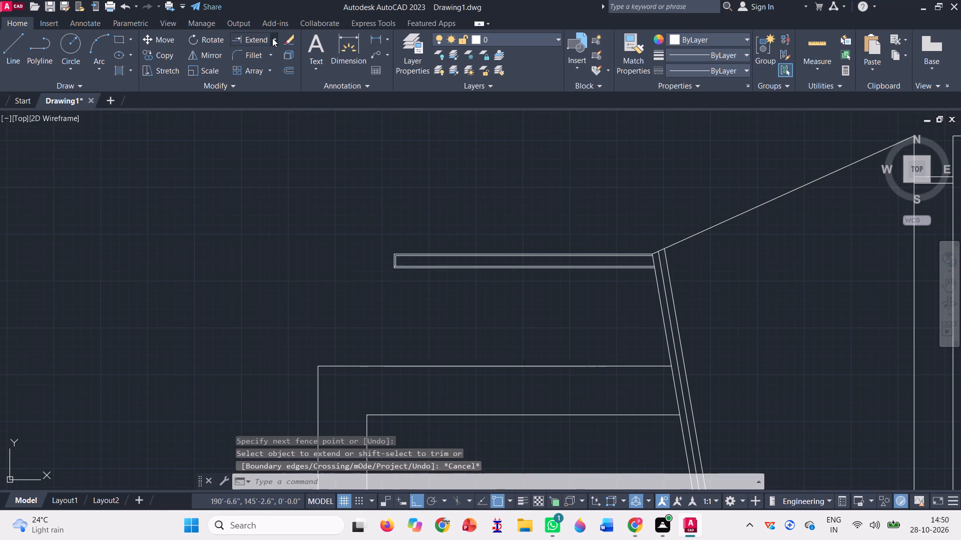
click(267, 64)
scroll(404, 258, up, 4)
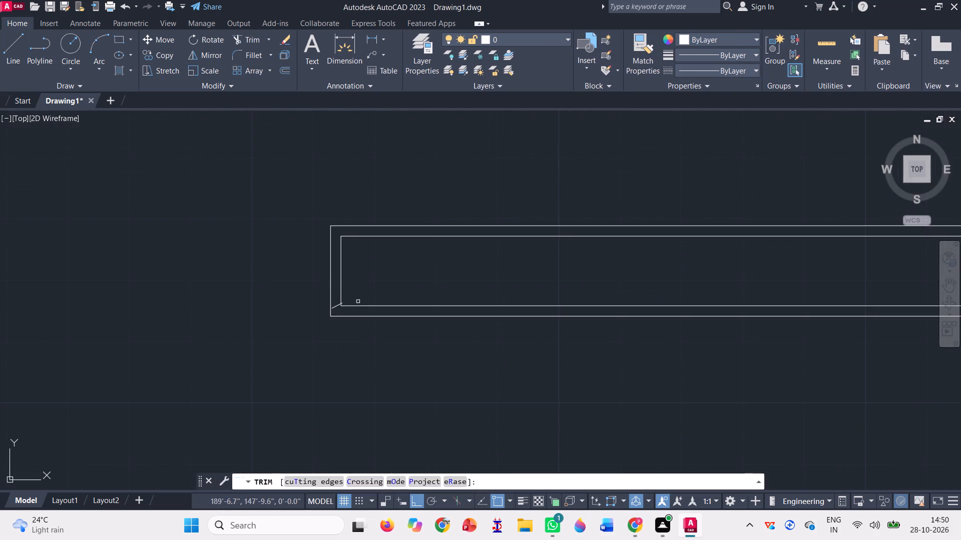
scroll(330, 313, up, 3)
click(343, 300)
click(344, 269)
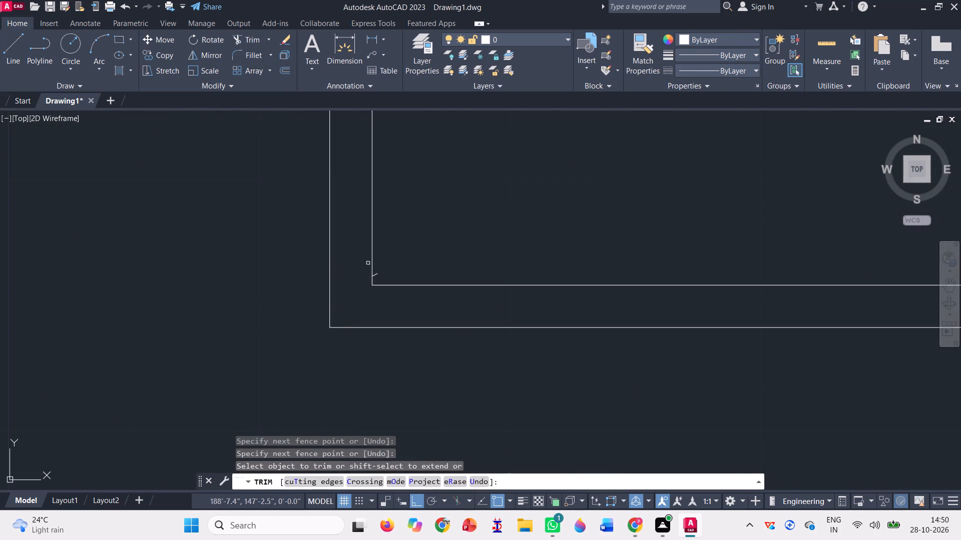
scroll(370, 261, up, 3)
click(387, 319)
click(389, 318)
click(390, 307)
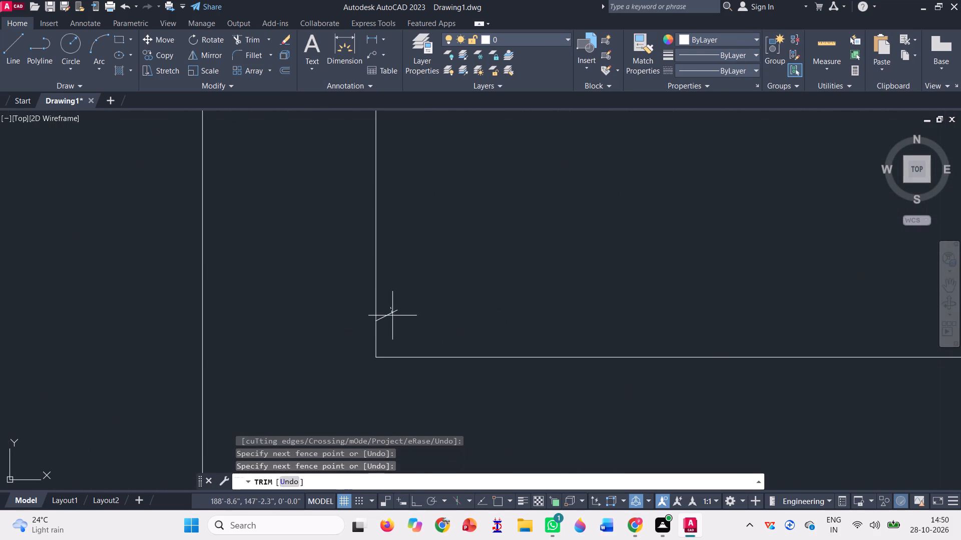
click(392, 315)
scroll(393, 316, down, 2)
scroll(349, 359, down, 2)
key(Escape)
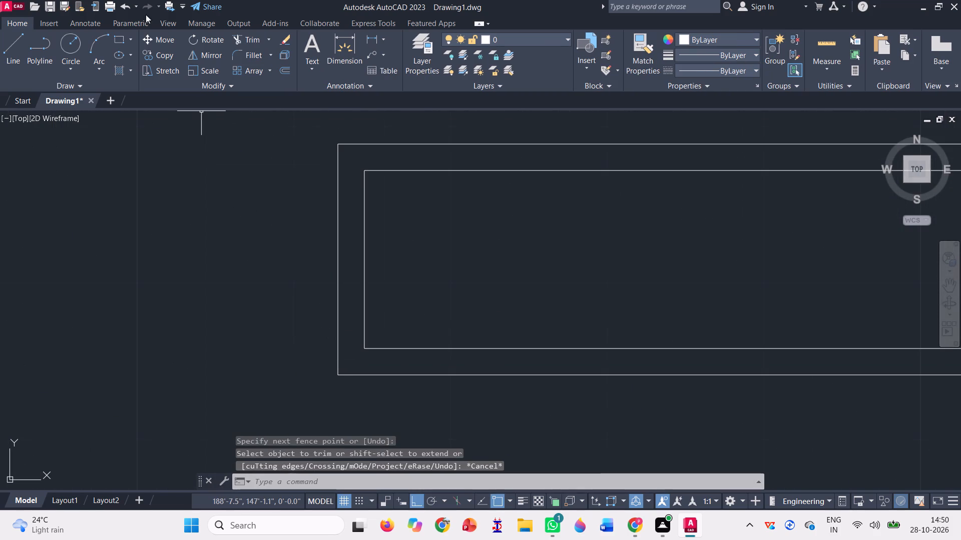
Draw a diagonal line joining the inner and outer rectangles' lower corners at the canopy band's free end.
click(20, 46)
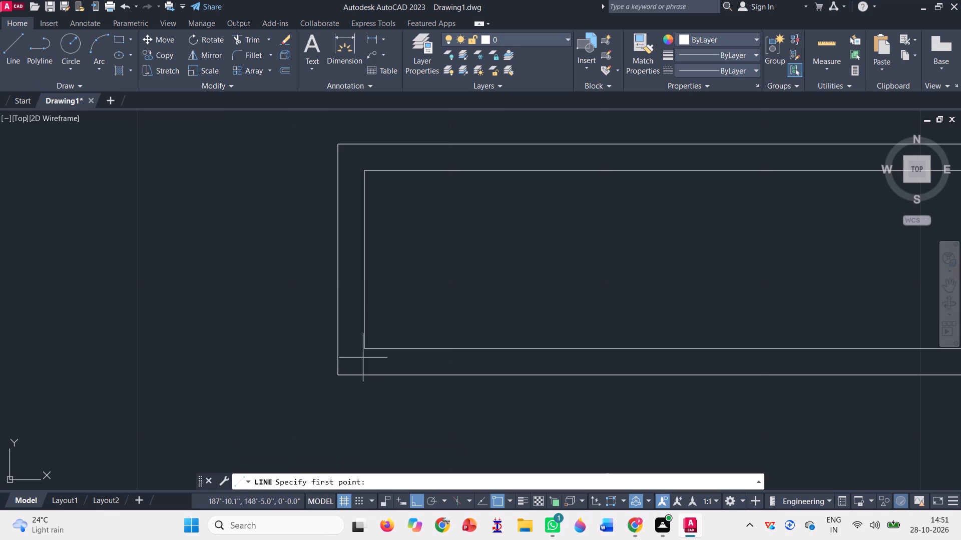
click(367, 347)
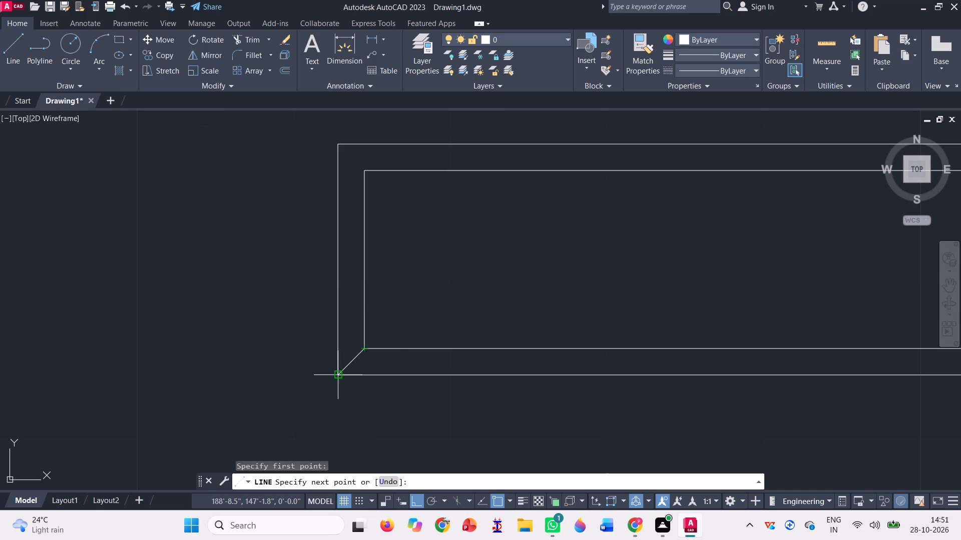
click(338, 376)
scroll(326, 390, down, 2)
key(space)
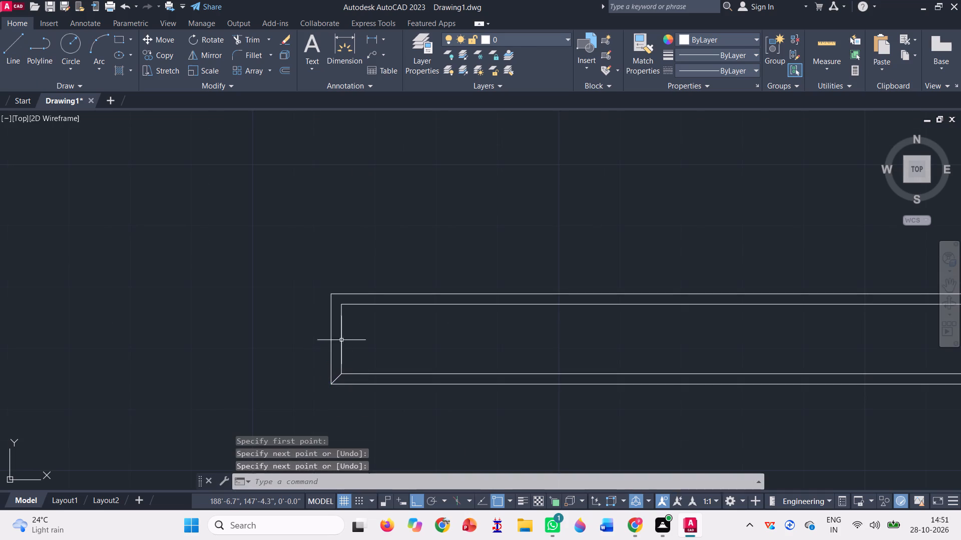
Draw a diagonal line joining the inner and outer rectangles' upper corners at the canopy band's free end.
key(l)
key(Return)
scroll(359, 290, up, 2)
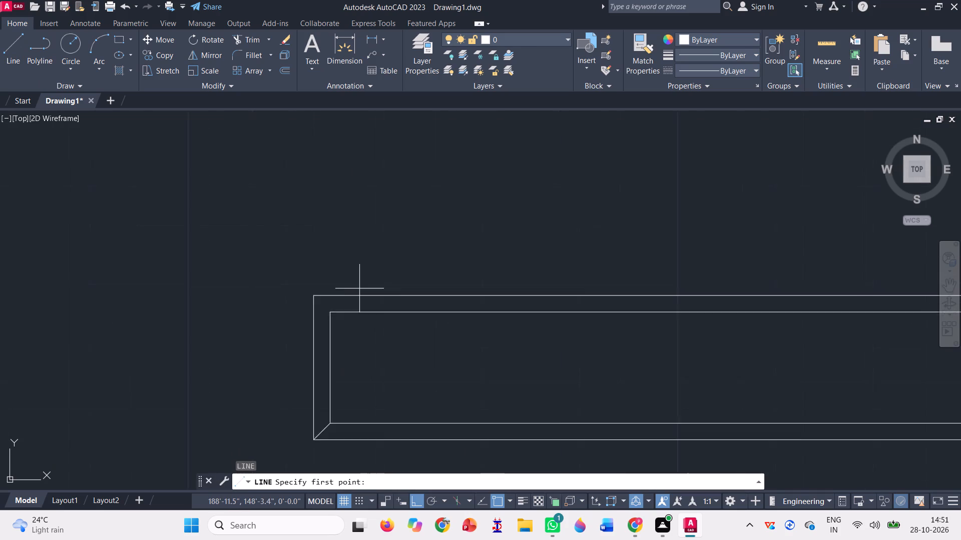
click(315, 327)
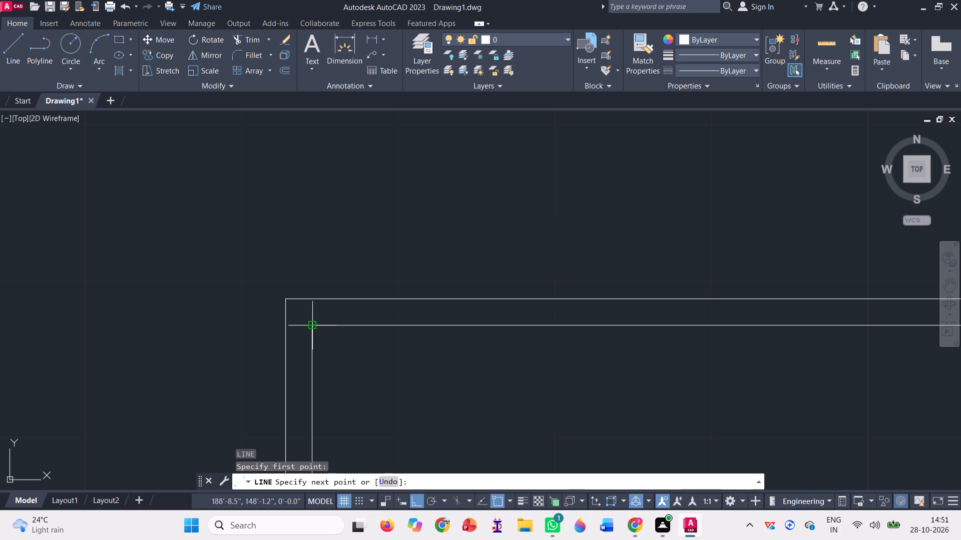
click(287, 300)
scroll(302, 290, down, 2)
key(space)
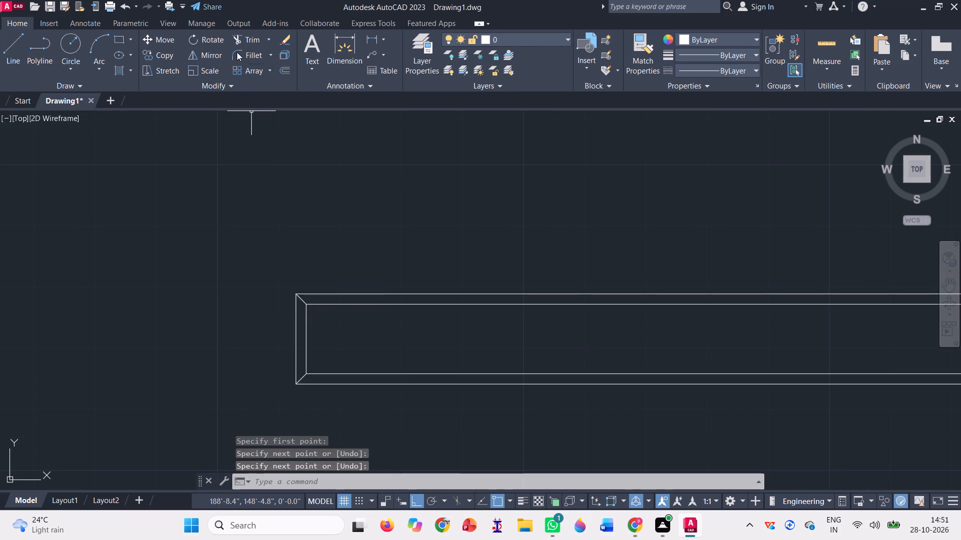
Trim the outer rectangle's vertical end line between the two corner diagonals at the canopy band's free end.
click(239, 41)
click(301, 344)
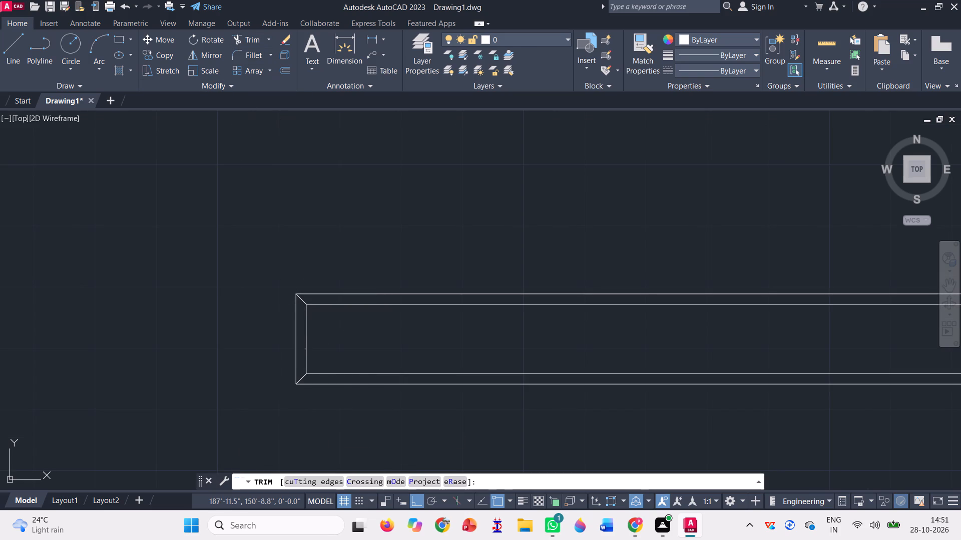
click(275, 335)
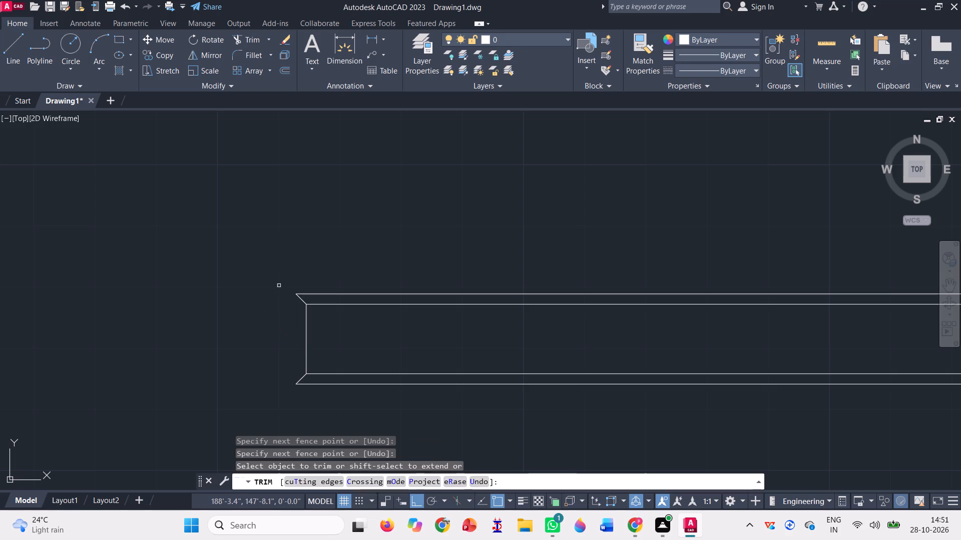
key(Escape)
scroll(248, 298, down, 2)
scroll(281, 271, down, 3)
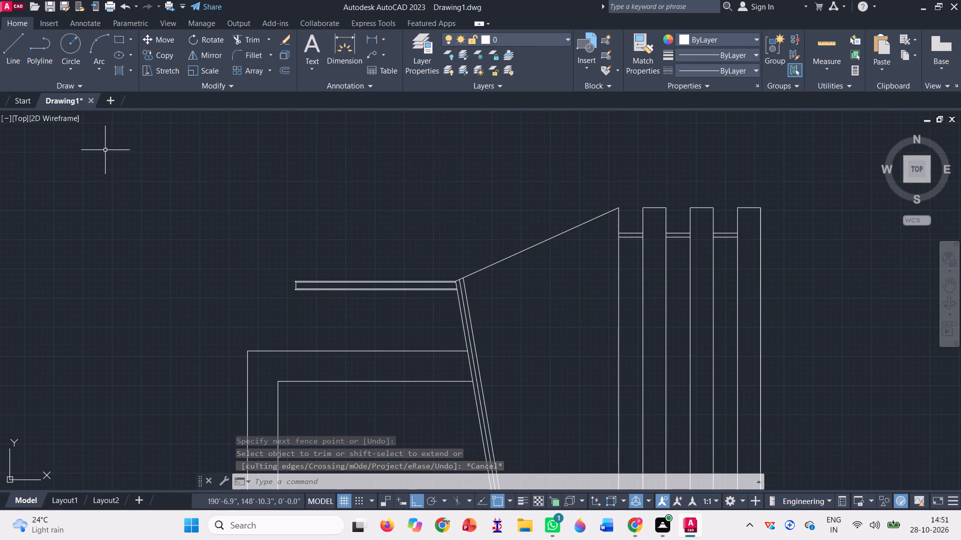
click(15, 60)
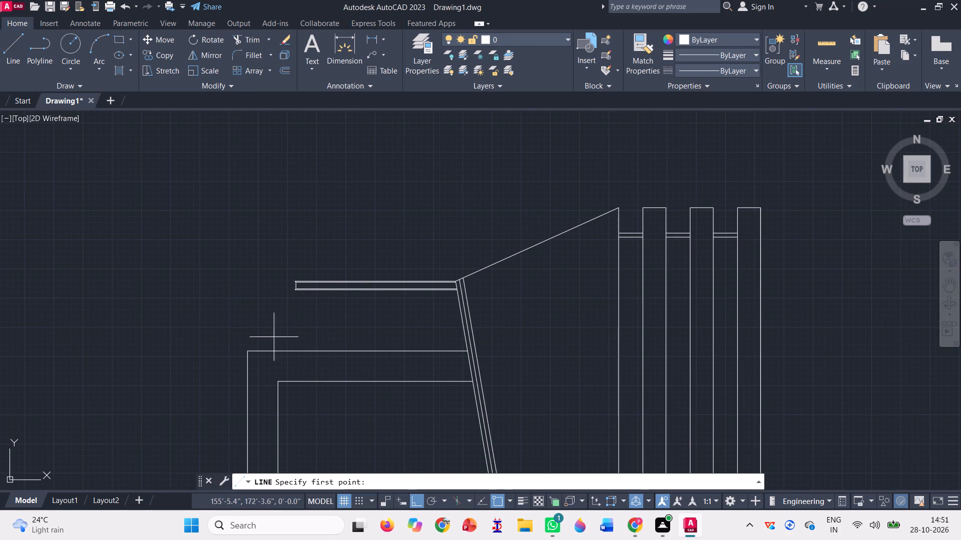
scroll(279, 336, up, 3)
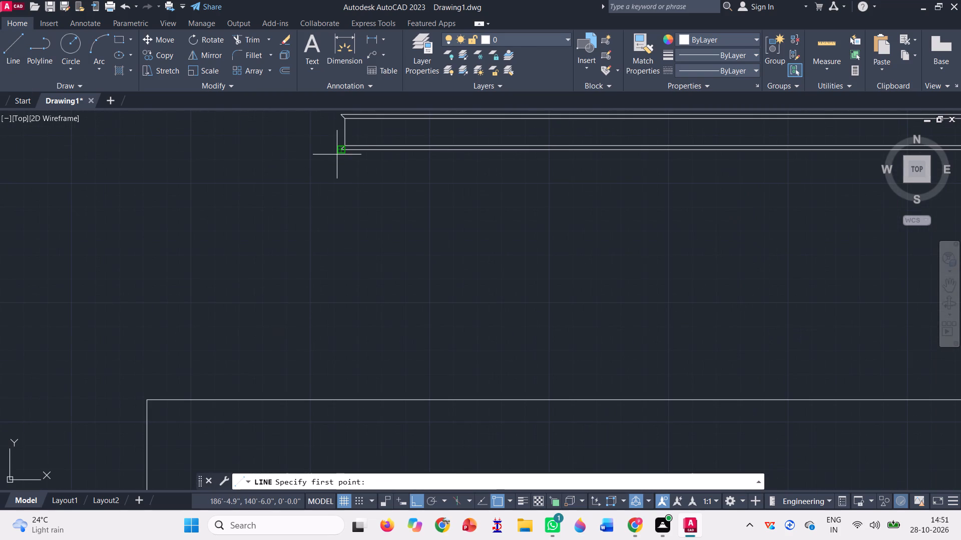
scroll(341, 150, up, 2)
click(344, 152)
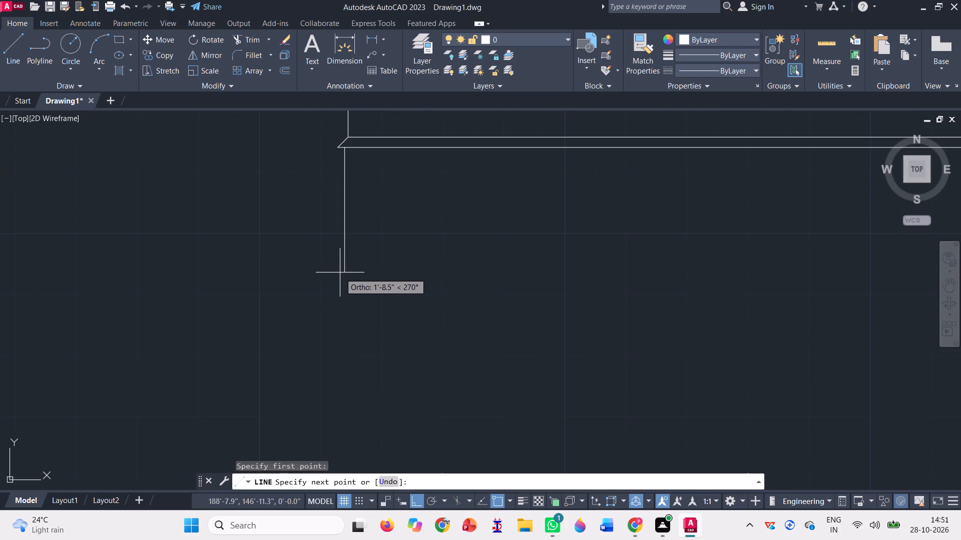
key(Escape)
Draw a slanted brace line from the canopy band's lower free-end corner down to the low side block's top edge, with Ortho off.
click(5, 48)
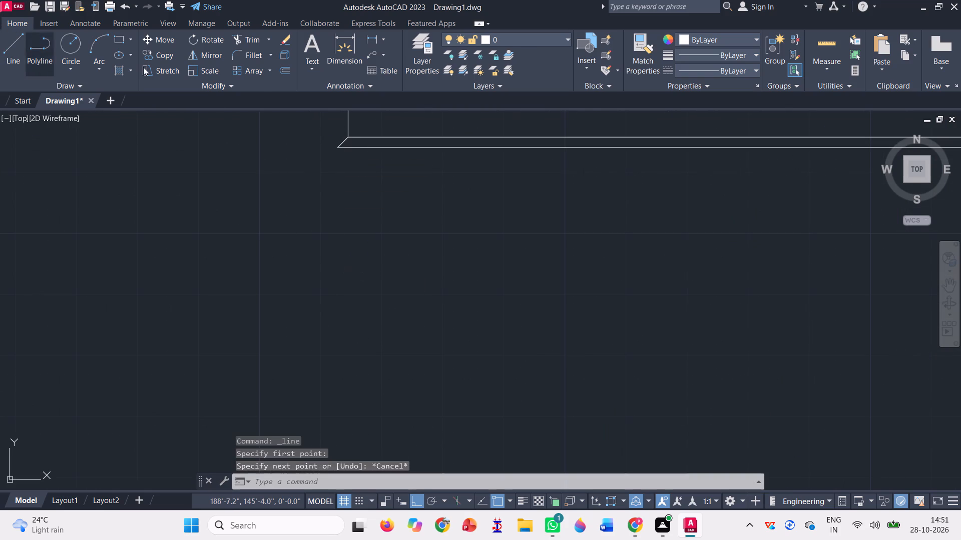
click(336, 147)
scroll(282, 177, down, 3)
scroll(290, 234, down, 1)
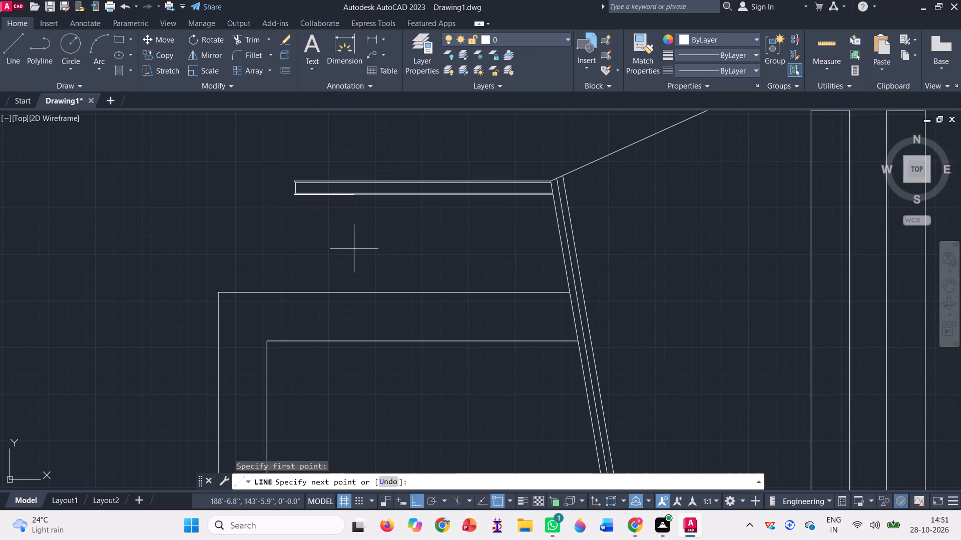
key(F8)
scroll(356, 250, up, 1)
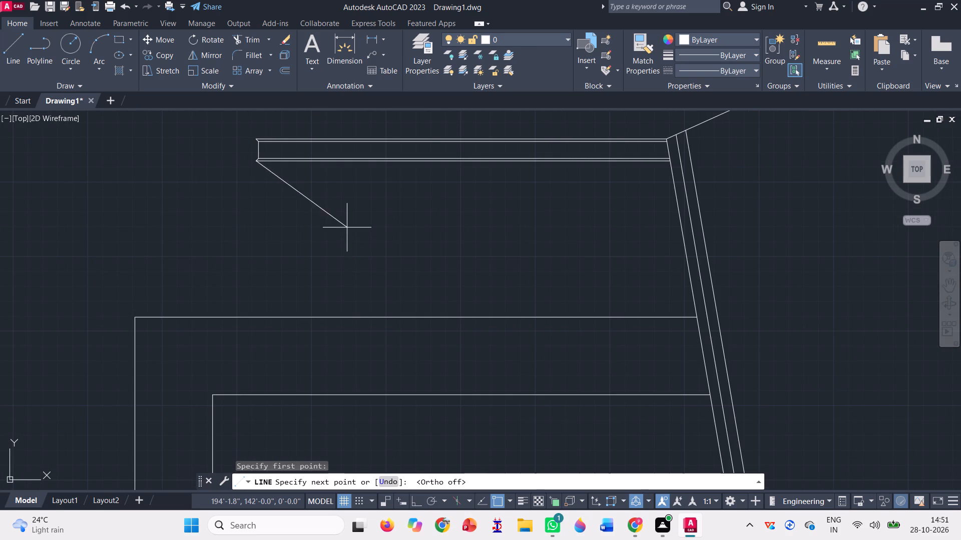
click(395, 317)
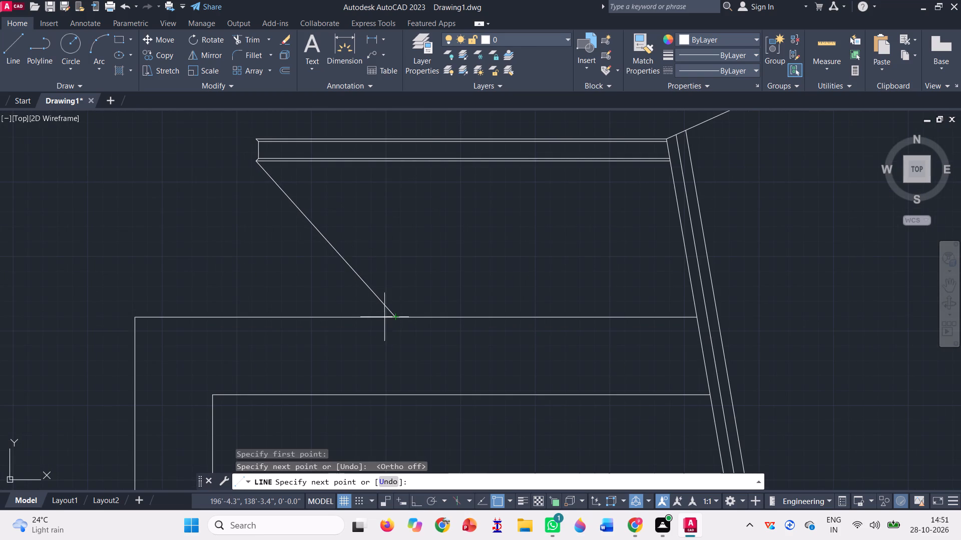
key(space)
scroll(259, 262, down, 1)
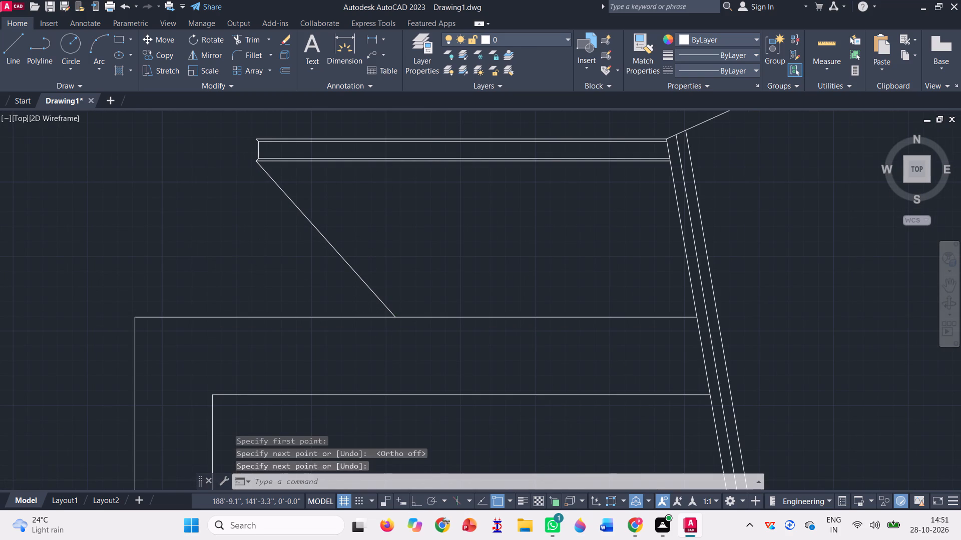
scroll(284, 211, up, 2)
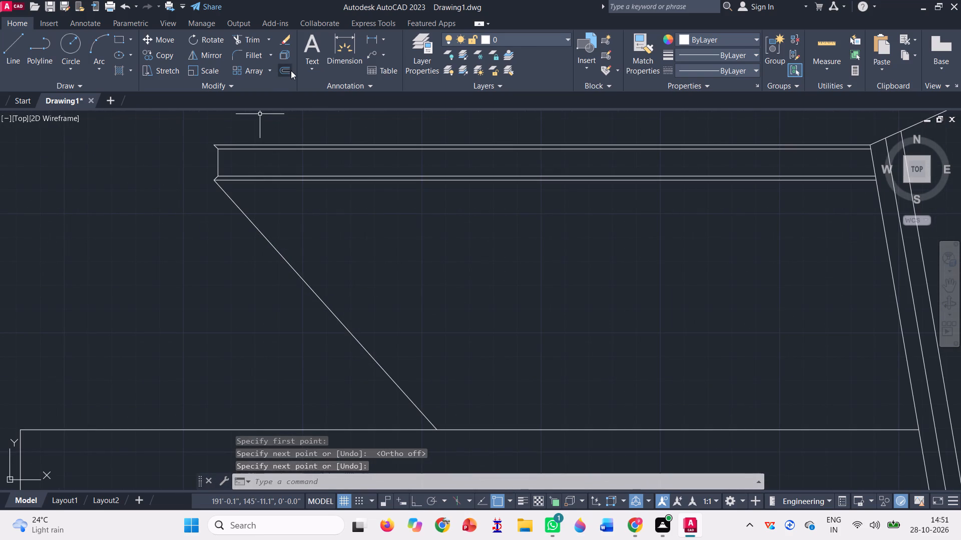
Offset the slanted brace line and the canopy band's bottom edge 1.7 inches toward the inside of the space between canopy and block.
click(284, 69)
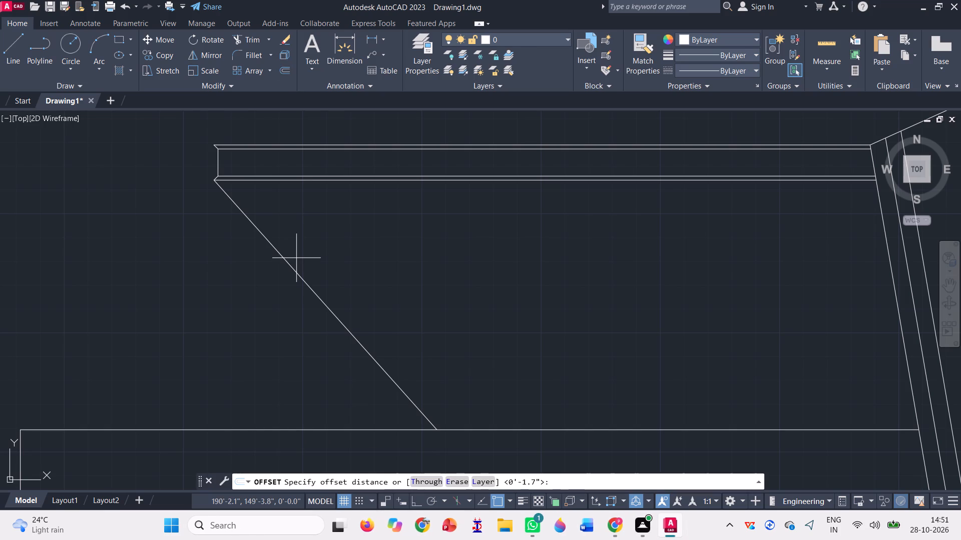
key(space)
click(281, 257)
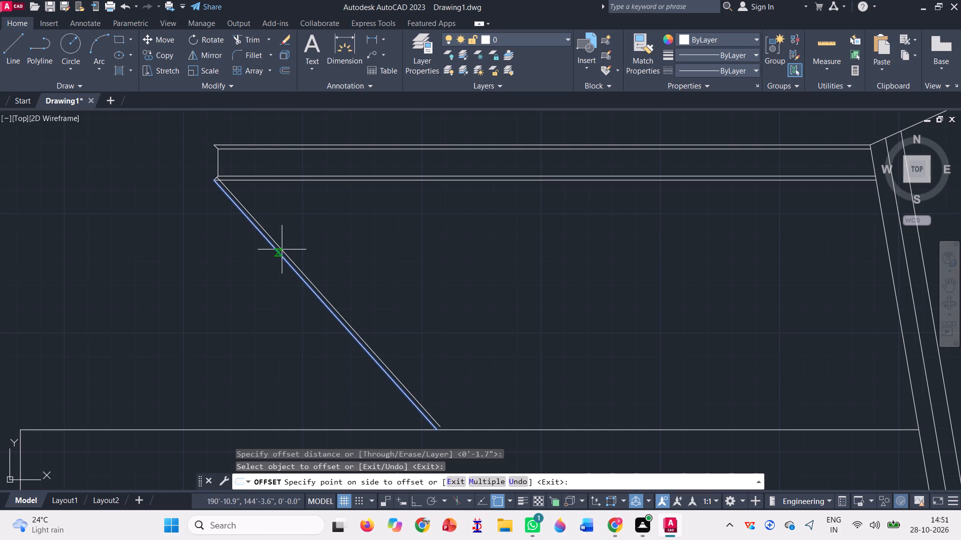
click(283, 248)
scroll(321, 181, up, 1)
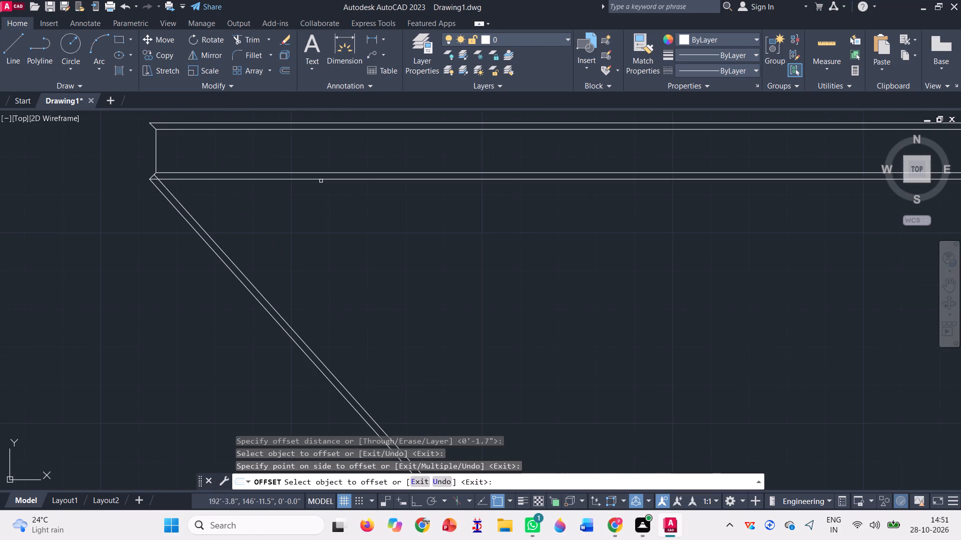
click(317, 178)
click(315, 193)
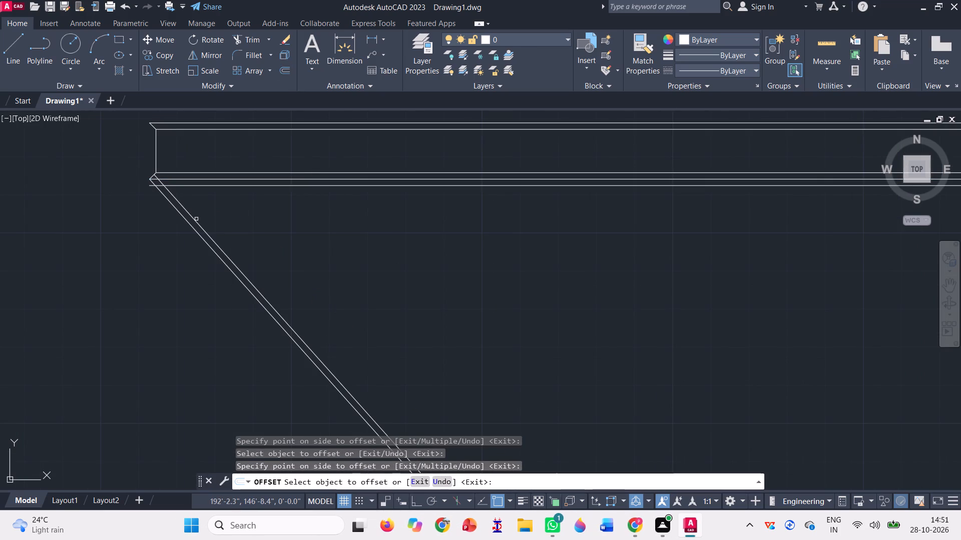
key(Escape)
Trim the two offset lines where they cross near the canopy's free end so they meet in a clean inner corner.
click(252, 38)
scroll(177, 175, up, 1)
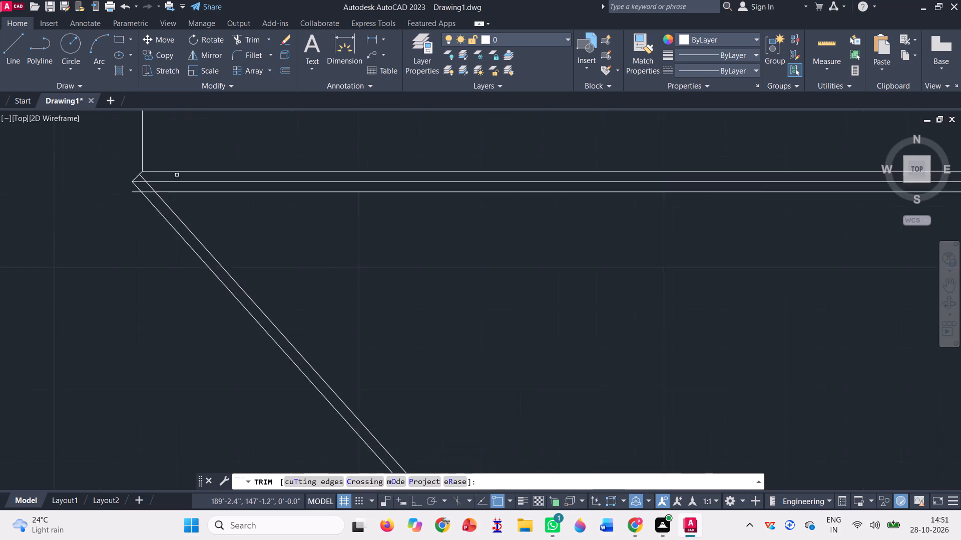
scroll(177, 175, up, 2)
click(86, 186)
click(96, 180)
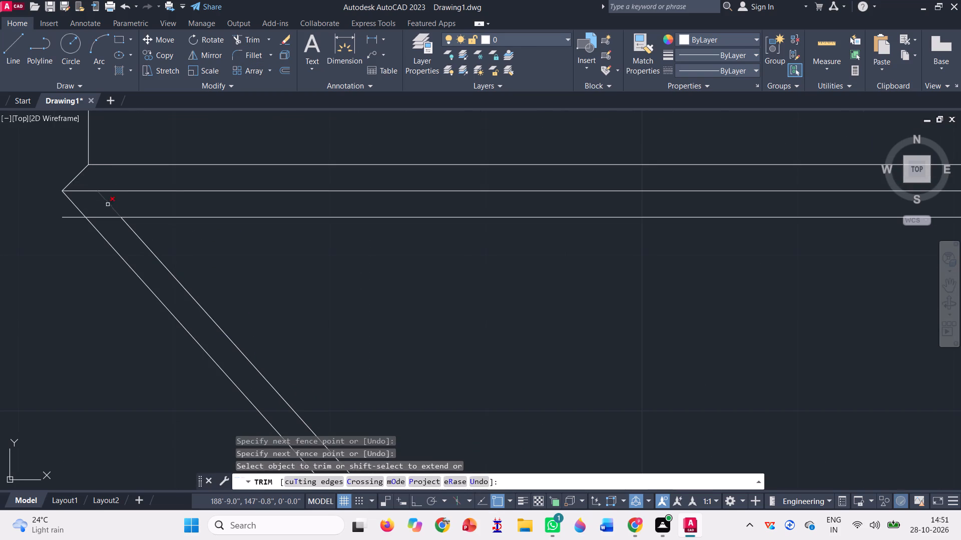
click(111, 205)
click(105, 214)
click(108, 220)
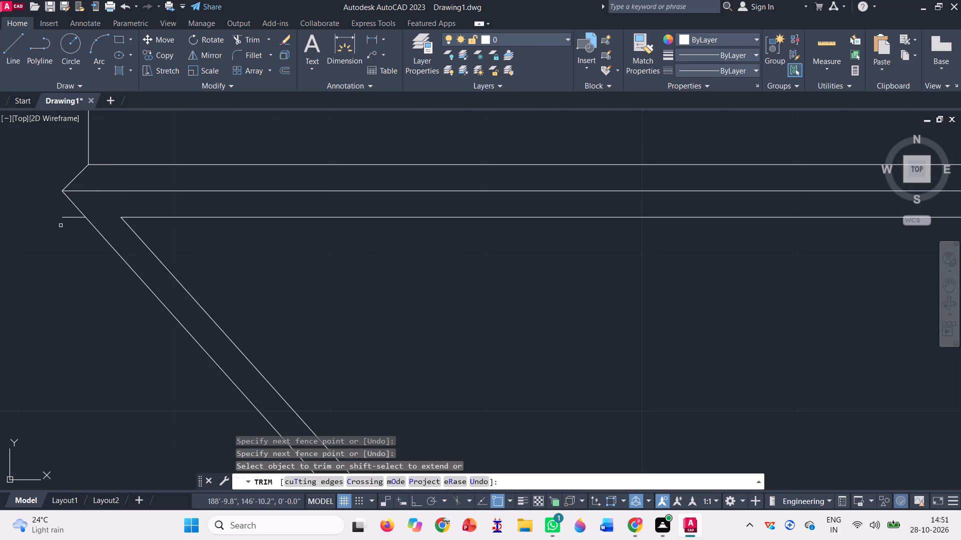
click(67, 221)
click(68, 216)
scroll(74, 223, down, 5)
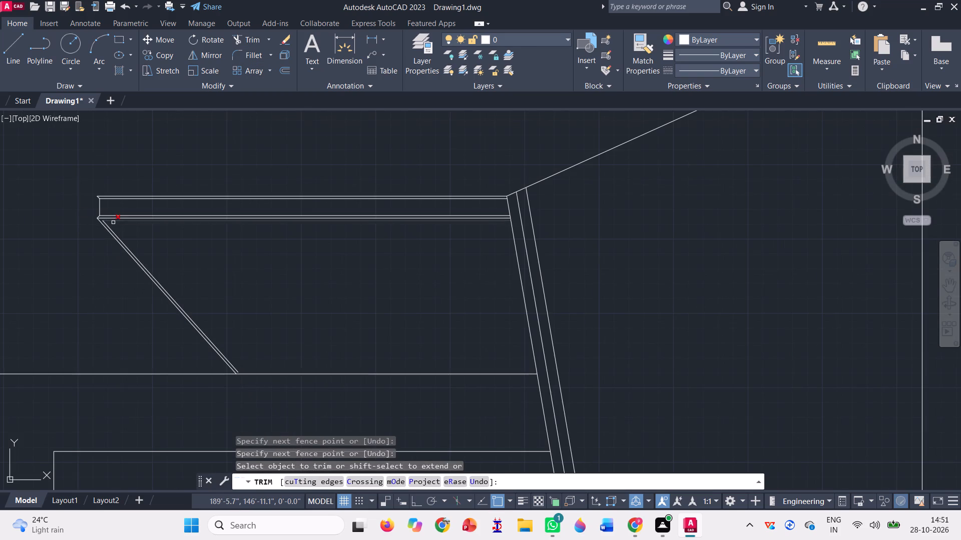
key(Escape)
Join the inner brace line and the inner horizontal line under the canopy into one polyline.
scroll(83, 217, up, 4)
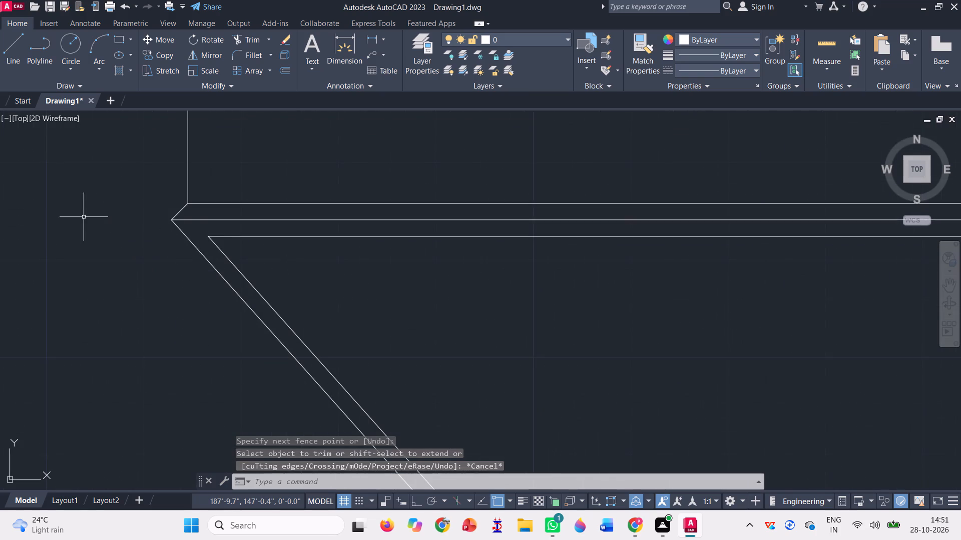
scroll(211, 237, up, 3)
click(254, 263)
click(173, 200)
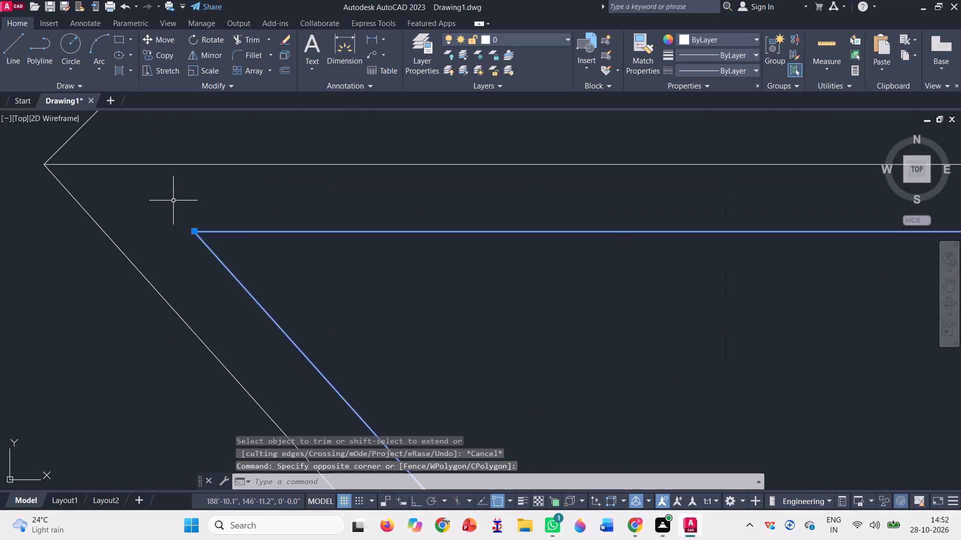
key(j)
key(Return)
scroll(181, 204, down, 2)
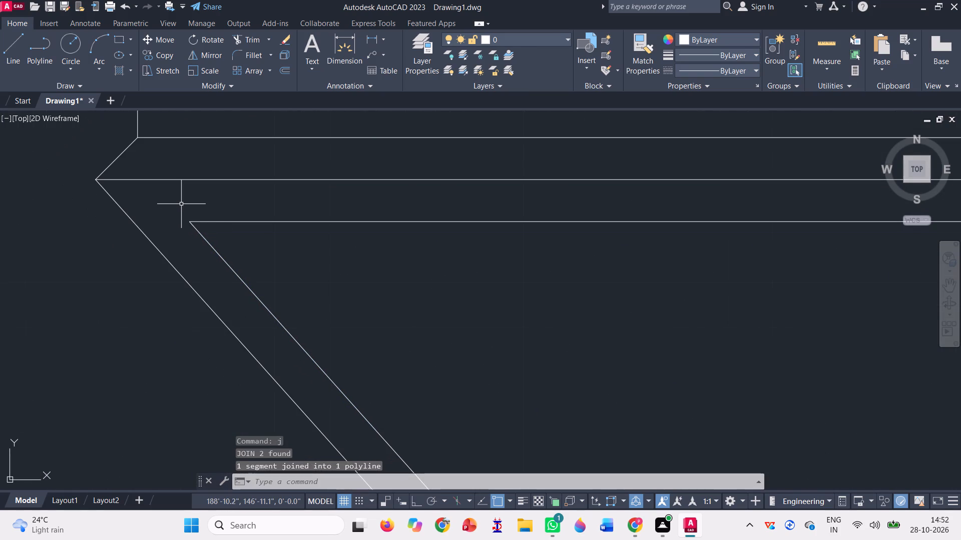
click(192, 225)
scroll(195, 229, down, 3)
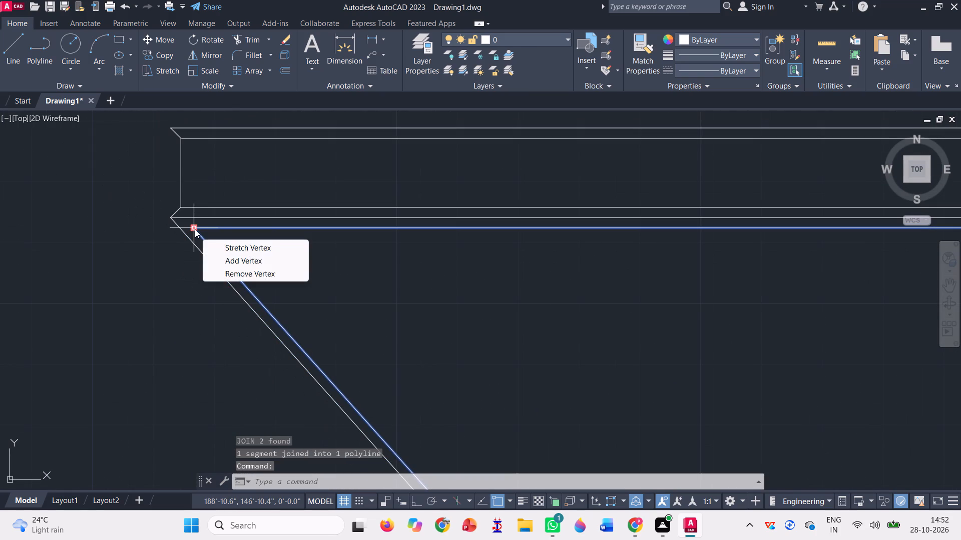
key(Escape)
scroll(164, 231, down, 3)
scroll(240, 182, down, 1)
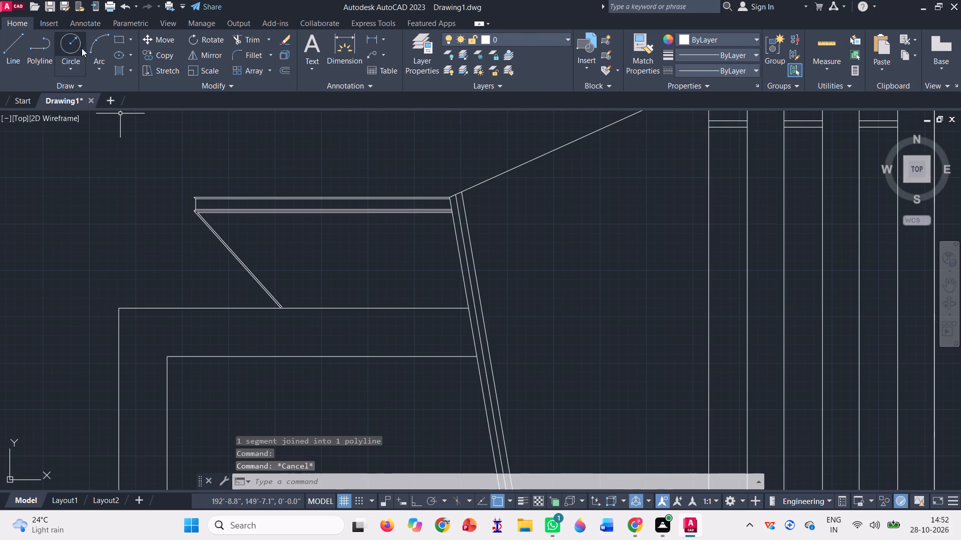
Draw a low rectangle on the side block's top edge, from its intersection with the slanted facade to just short of the block's free end.
click(114, 40)
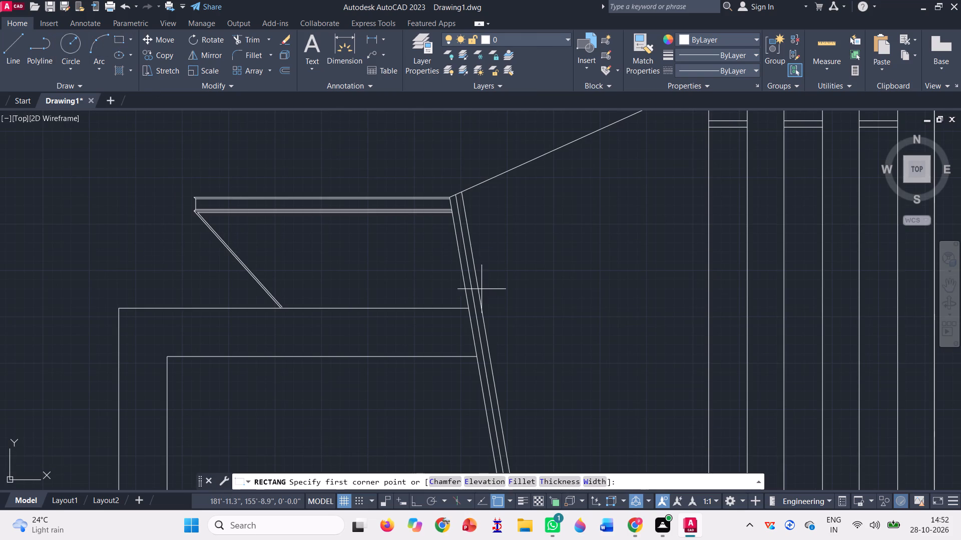
scroll(469, 312, up, 3)
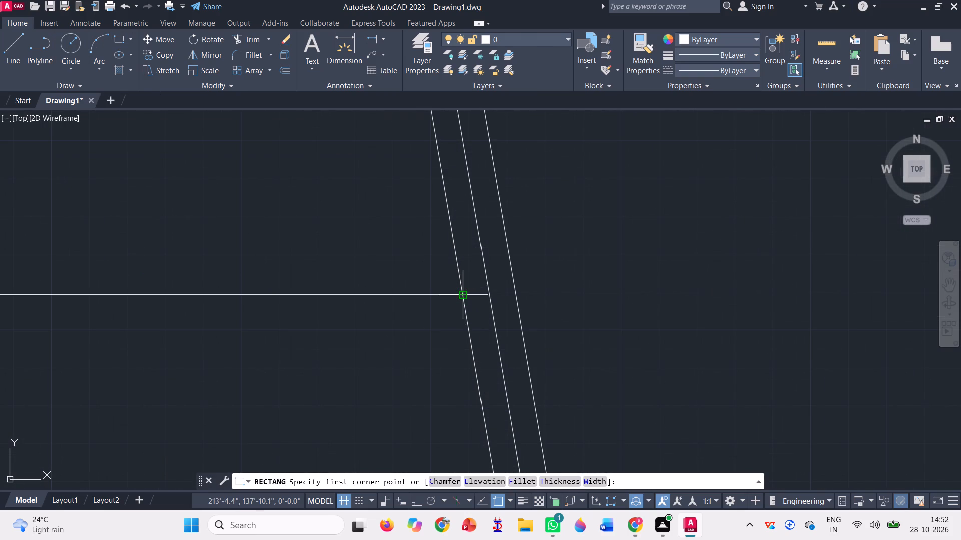
click(465, 298)
scroll(471, 313, down, 4)
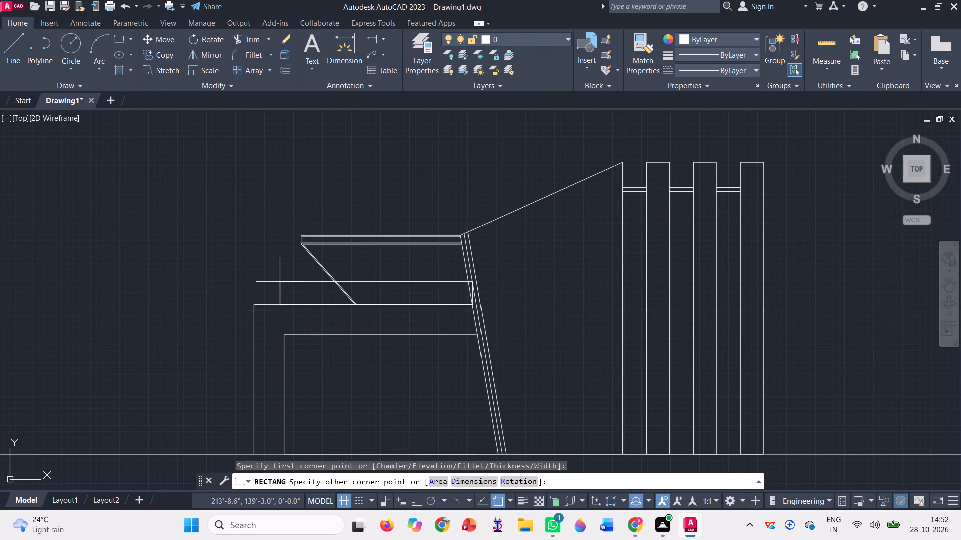
scroll(280, 282, up, 2)
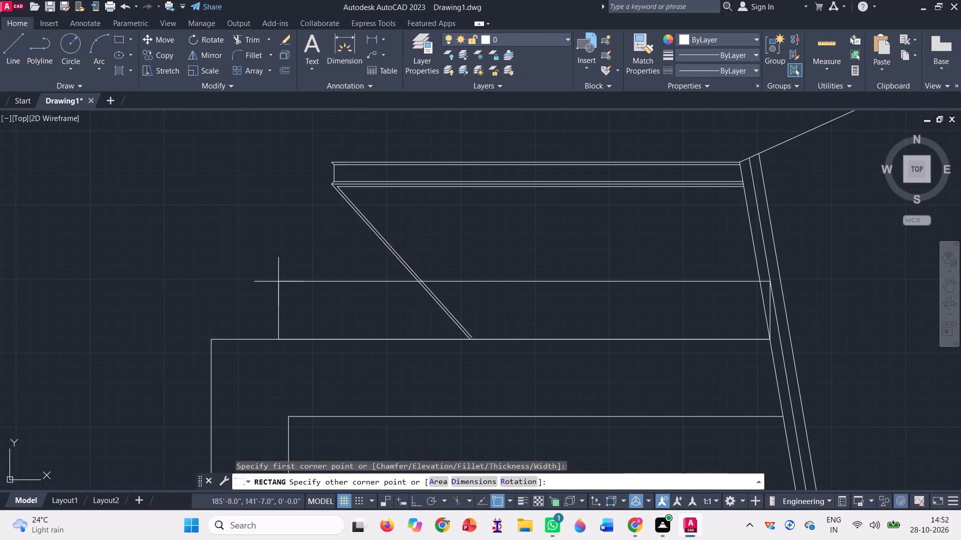
scroll(267, 288, up, 1)
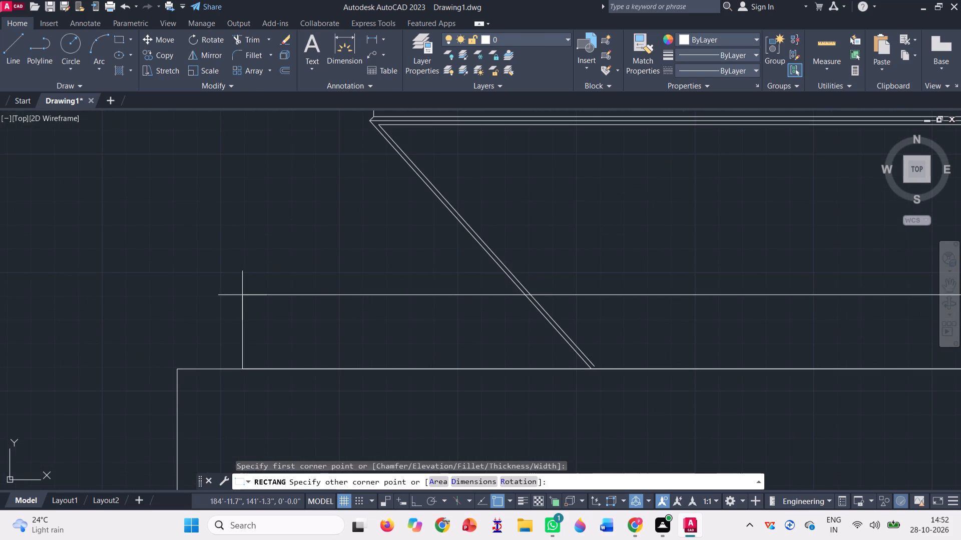
click(214, 286)
scroll(124, 280, down, 3)
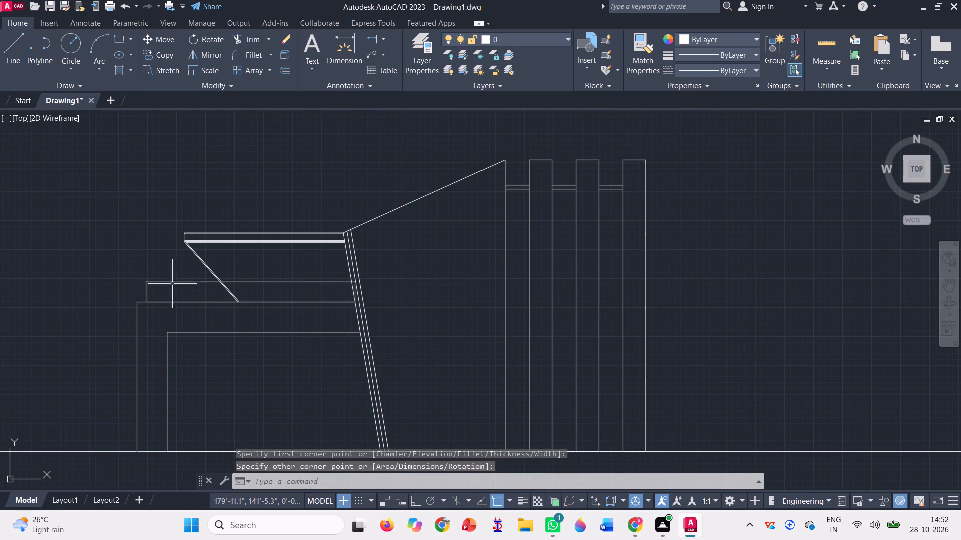
Trim the part of the low rectangle that extends past the outermost slanted facade line.
click(250, 33)
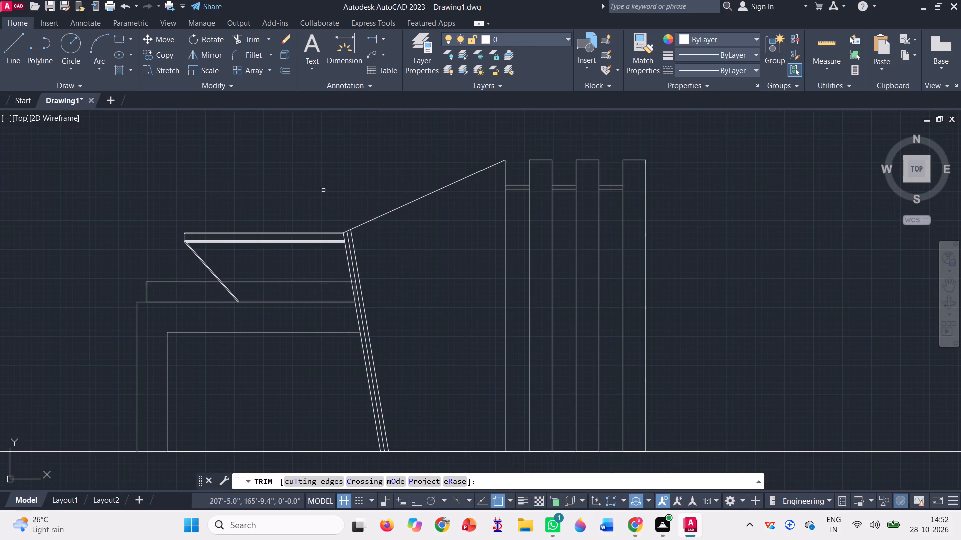
scroll(351, 277, up, 6)
click(344, 275)
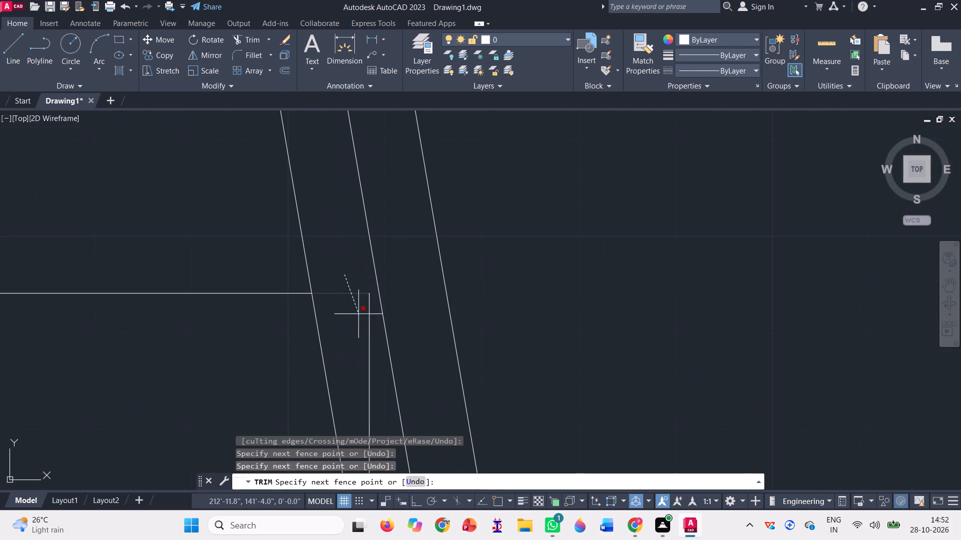
click(376, 366)
scroll(310, 258, down, 3)
scroll(424, 265, down, 2)
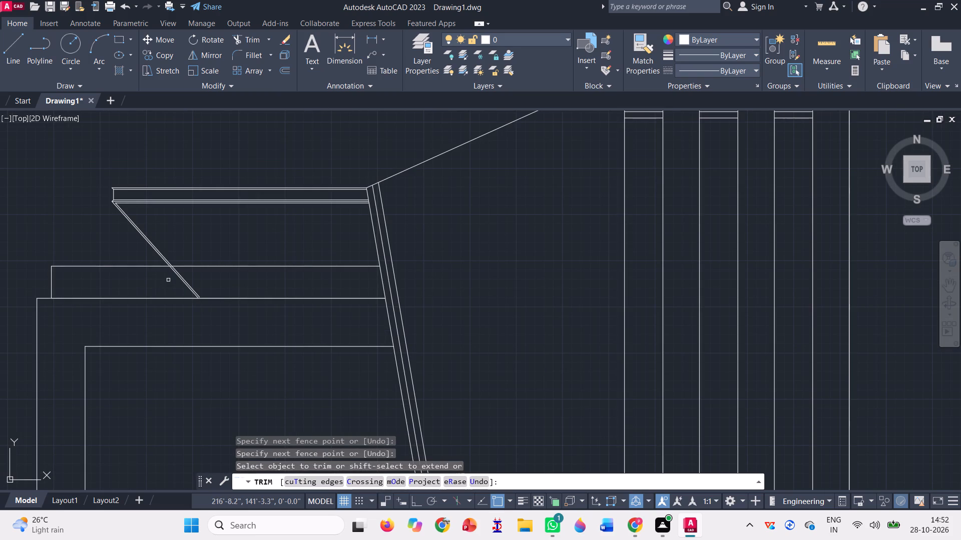
key(Escape)
scroll(310, 324, down, 1)
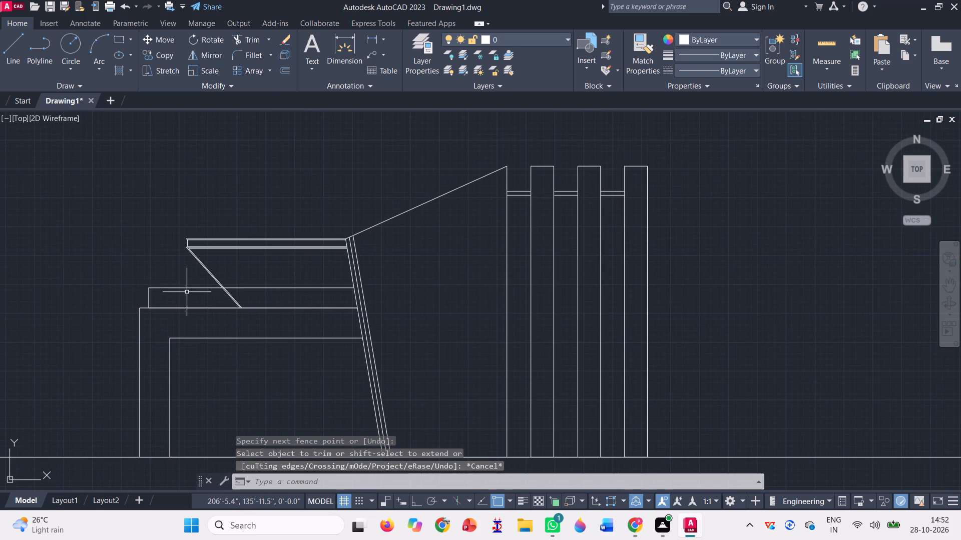
Offset the low rectangle's outline 1.7 inches outward.
scroll(148, 293, up, 1)
click(288, 71)
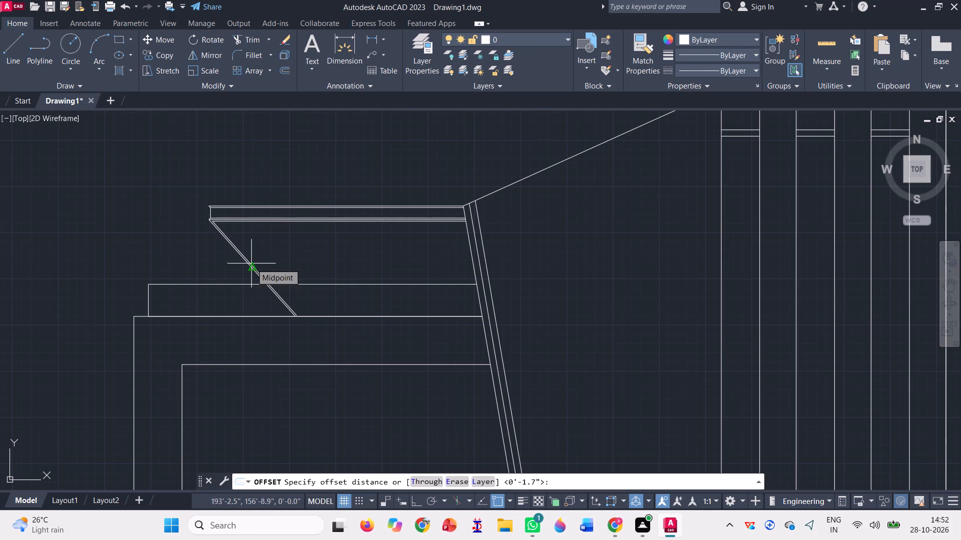
key(space)
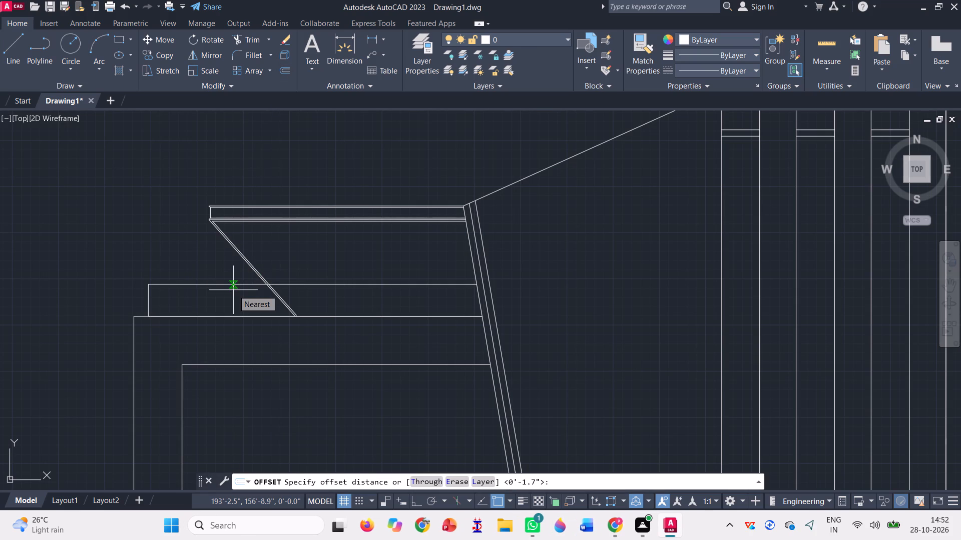
click(148, 294)
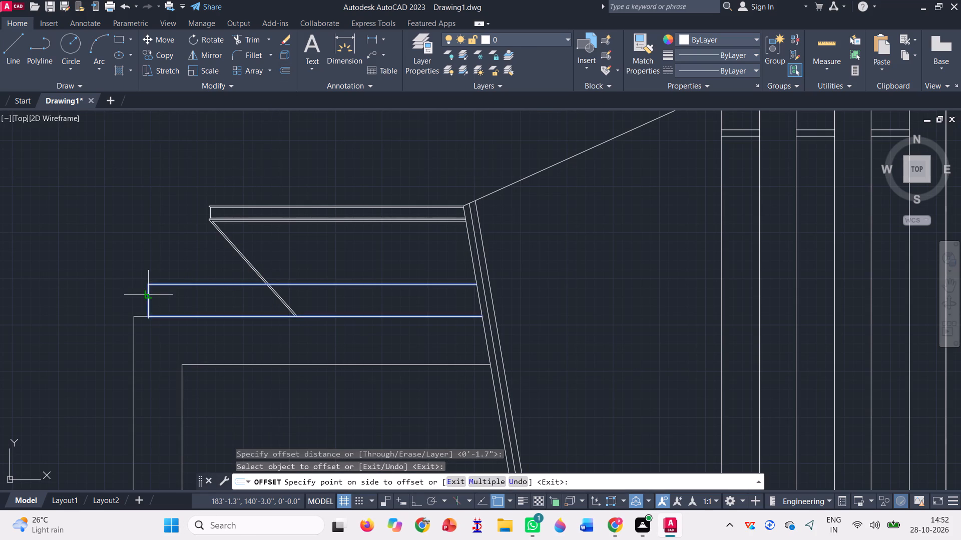
scroll(148, 294, up, 2)
click(138, 293)
scroll(144, 288, down, 1)
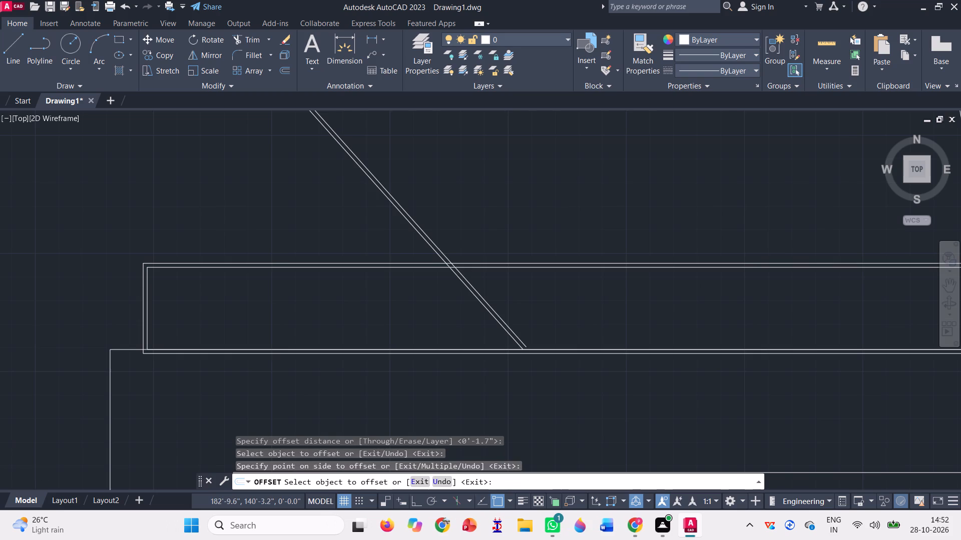
Trim the offset outline's bottom line and the short end stub that project below the side block's top edge.
click(251, 43)
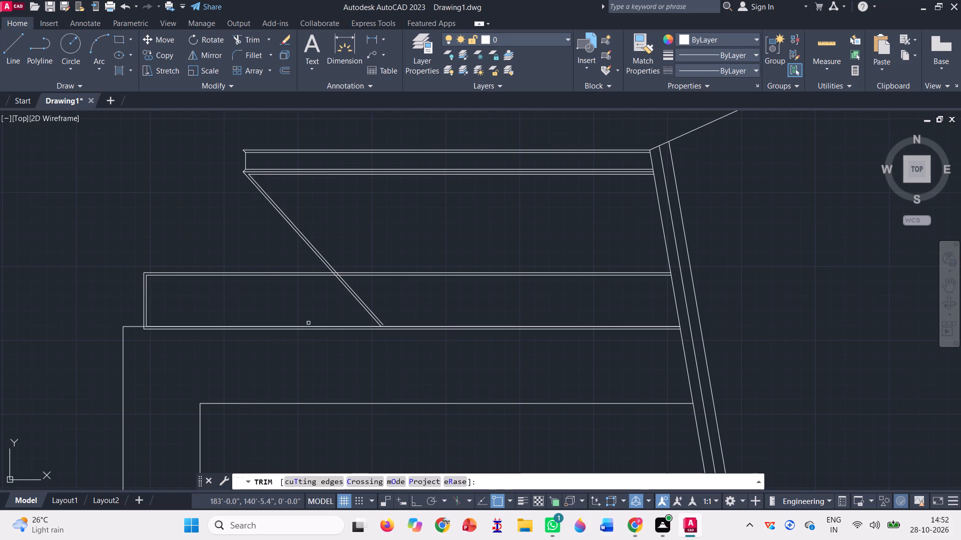
scroll(336, 331, up, 3)
click(346, 324)
scroll(348, 345, down, 2)
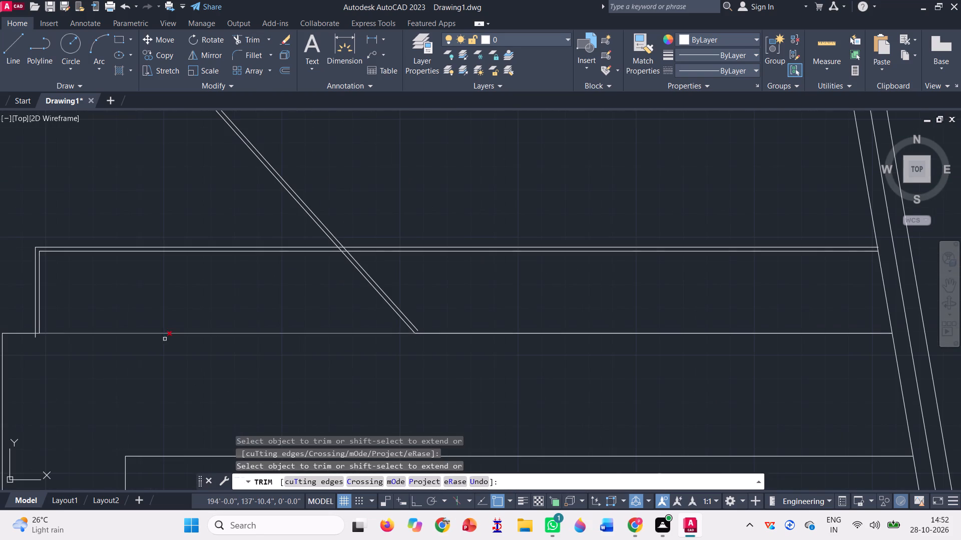
scroll(23, 332, up, 3)
click(74, 347)
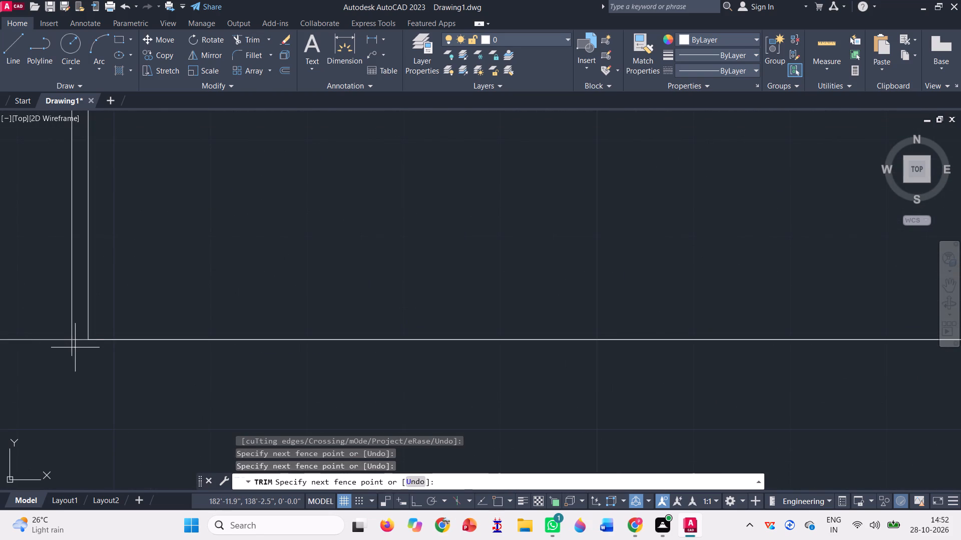
click(55, 344)
scroll(65, 337, down, 3)
scroll(98, 310, down, 1)
key(Escape)
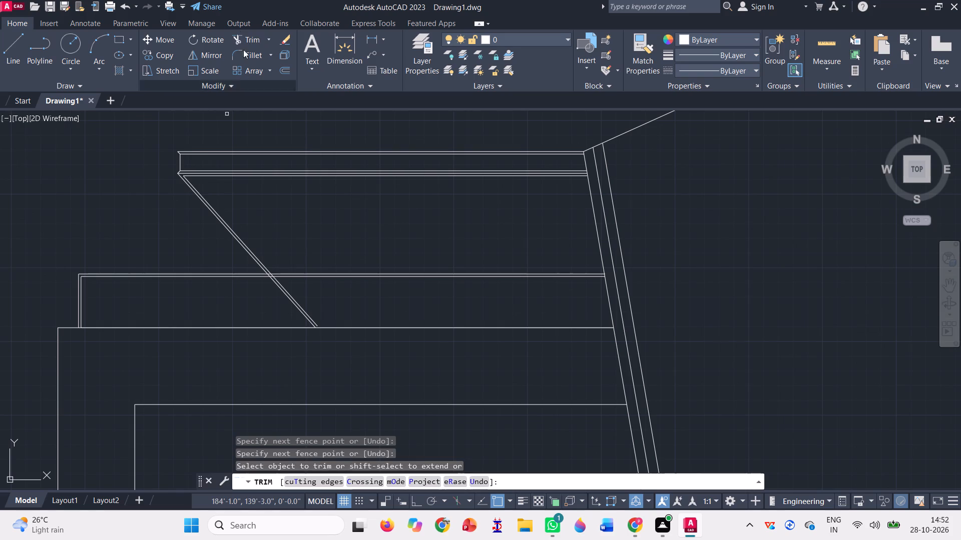
Extend the shorter canopy brace line down to the side block's top edge.
click(272, 42)
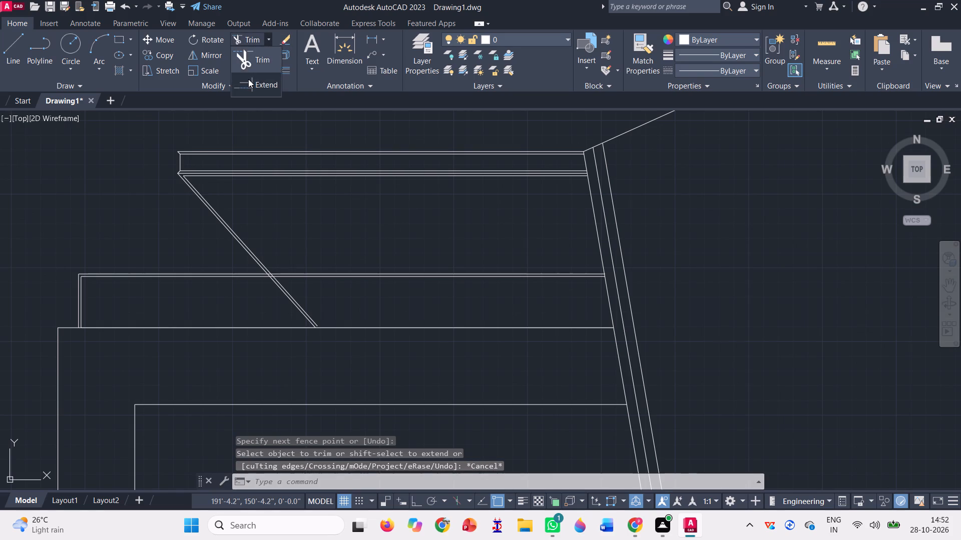
click(248, 79)
scroll(322, 332, up, 4)
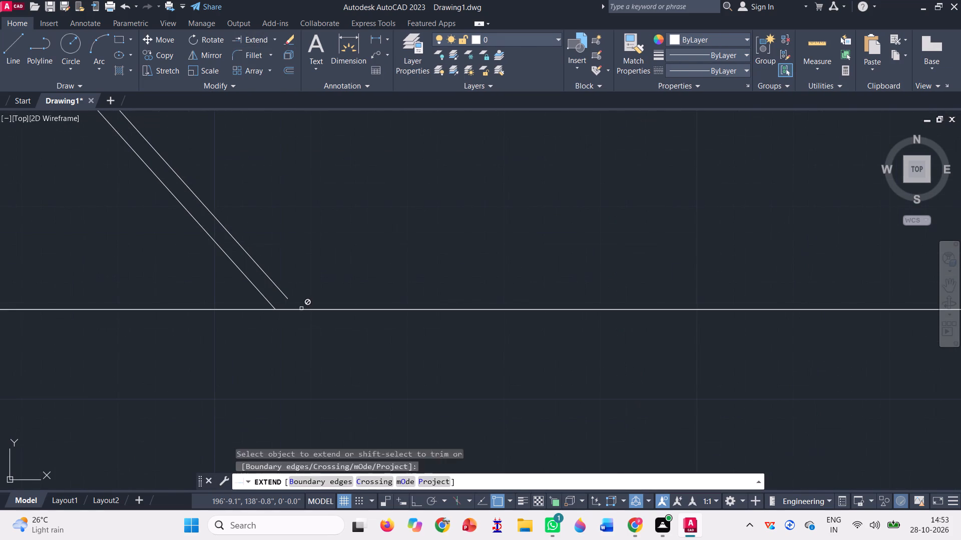
click(283, 298)
click(297, 281)
scroll(332, 355, down, 3)
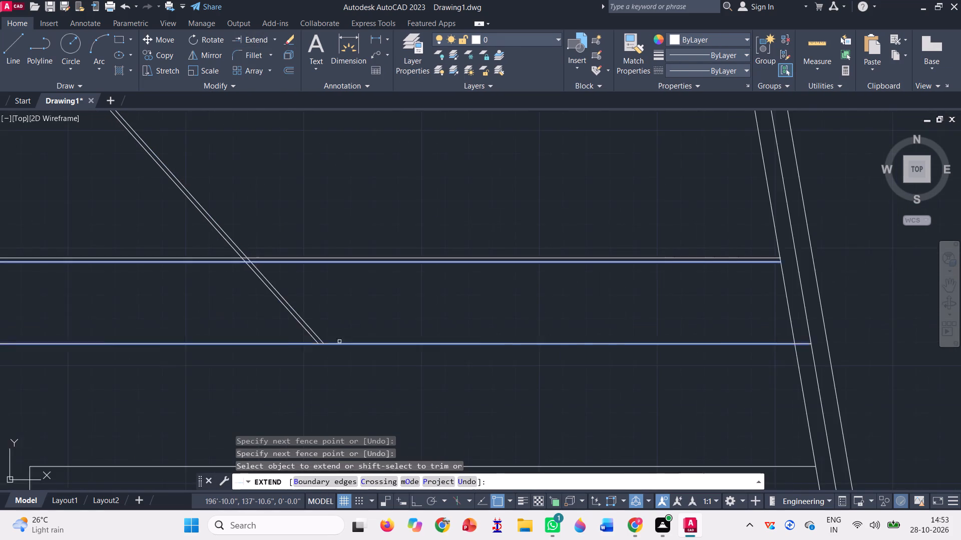
scroll(339, 341, down, 2)
key(Escape)
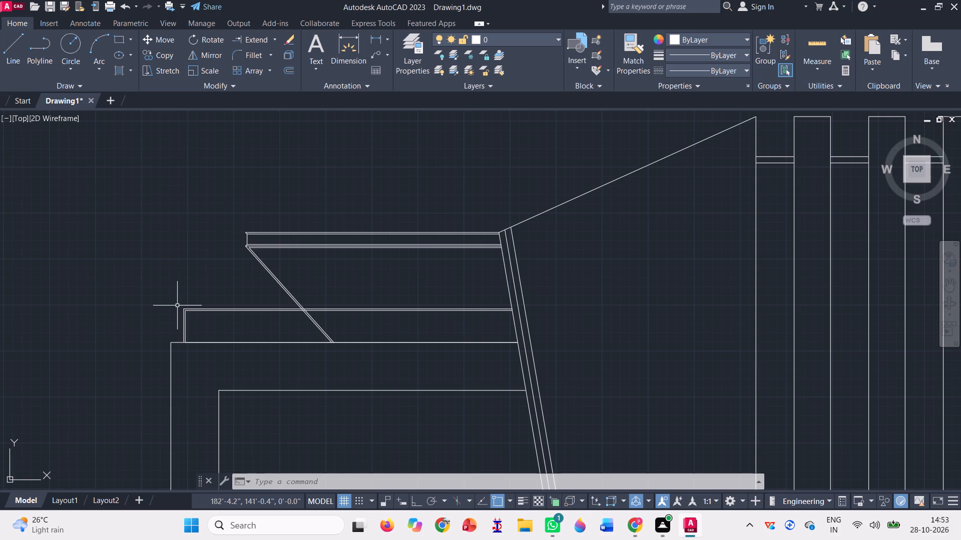
Copy both brace polylines from their crossing with the parapet's outer top line to the parapet's outer free-end corner.
scroll(306, 301, up, 4)
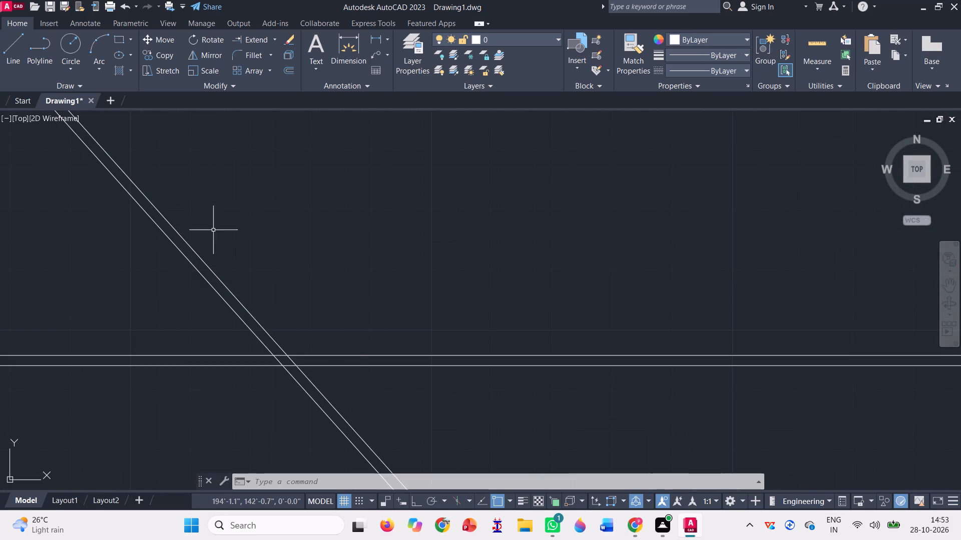
scroll(208, 213, down, 2)
click(304, 302)
click(180, 306)
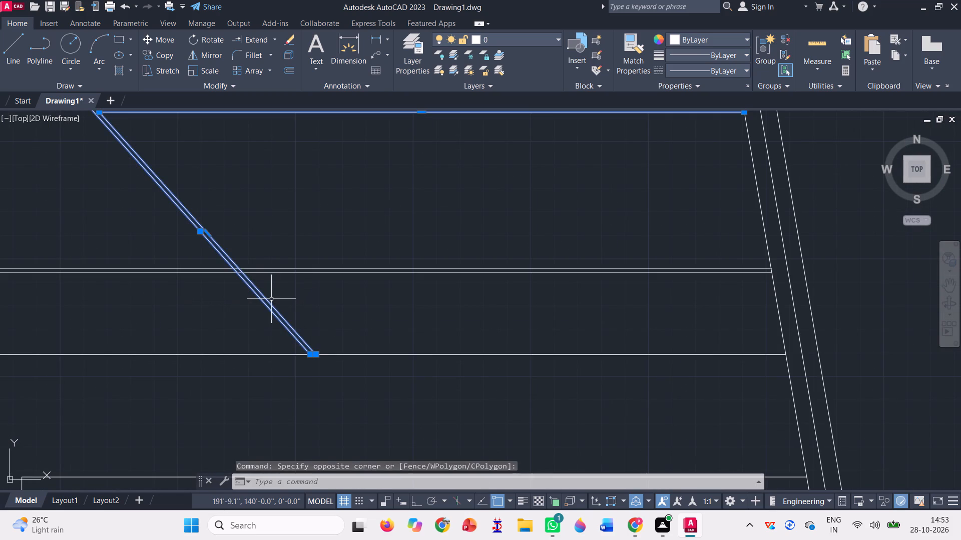
text(co)
key(space)
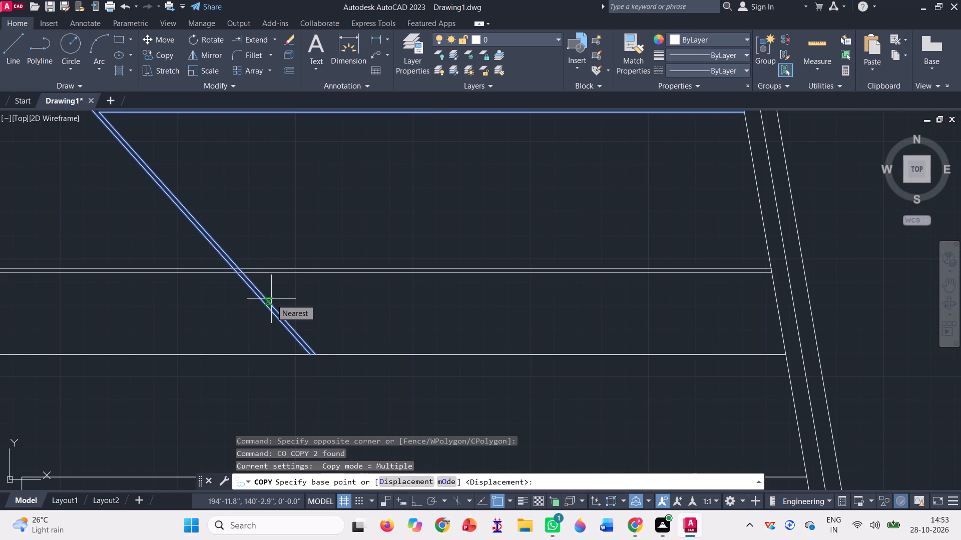
scroll(218, 251, up, 3)
click(256, 291)
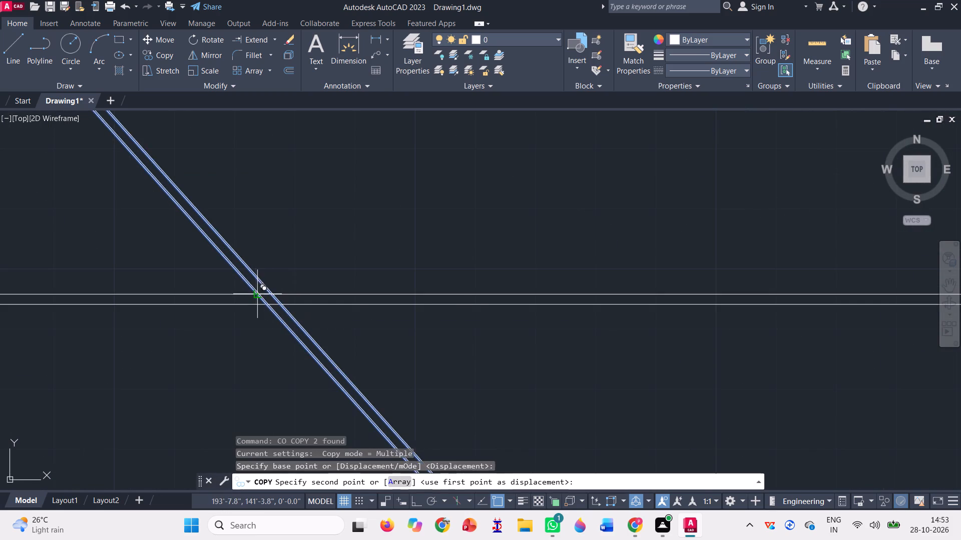
scroll(420, 254, down, 3)
scroll(222, 266, up, 3)
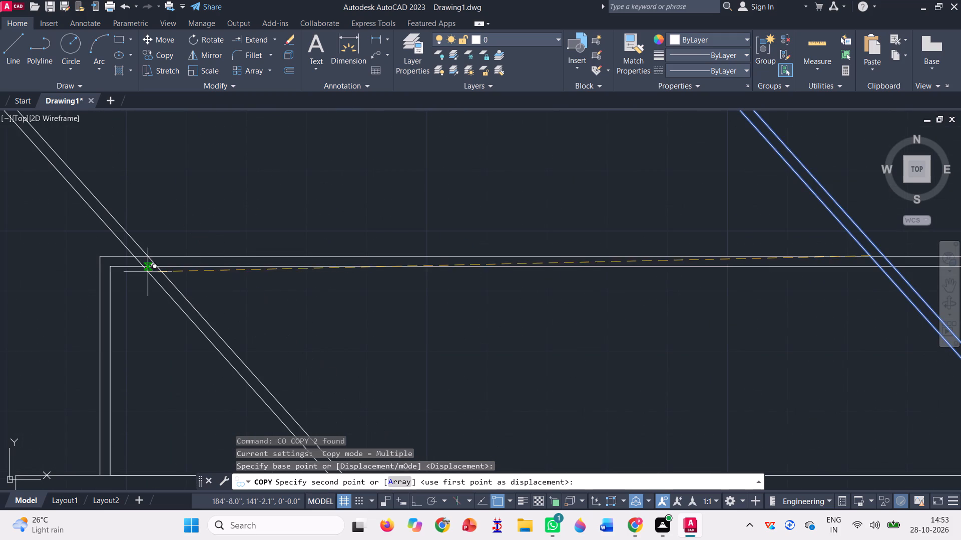
click(103, 252)
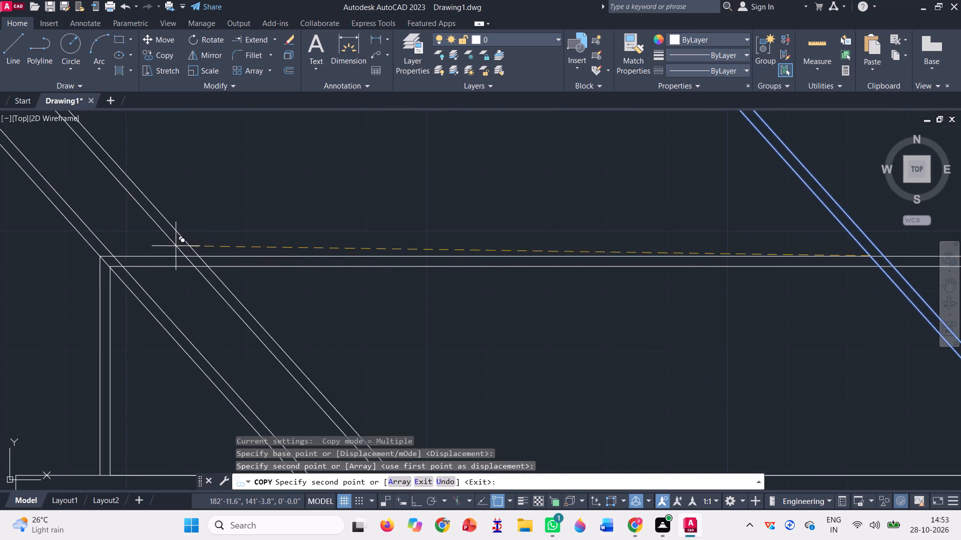
scroll(178, 244, down, 2)
scroll(199, 282, down, 2)
key(Escape)
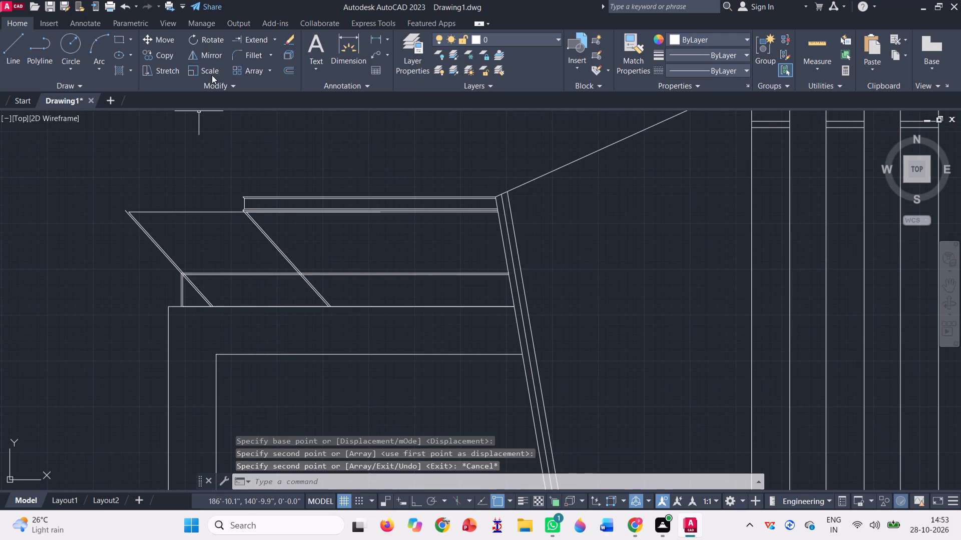
Trim away the parts of the copied brace polylines that lie above the parapet.
click(272, 40)
click(257, 53)
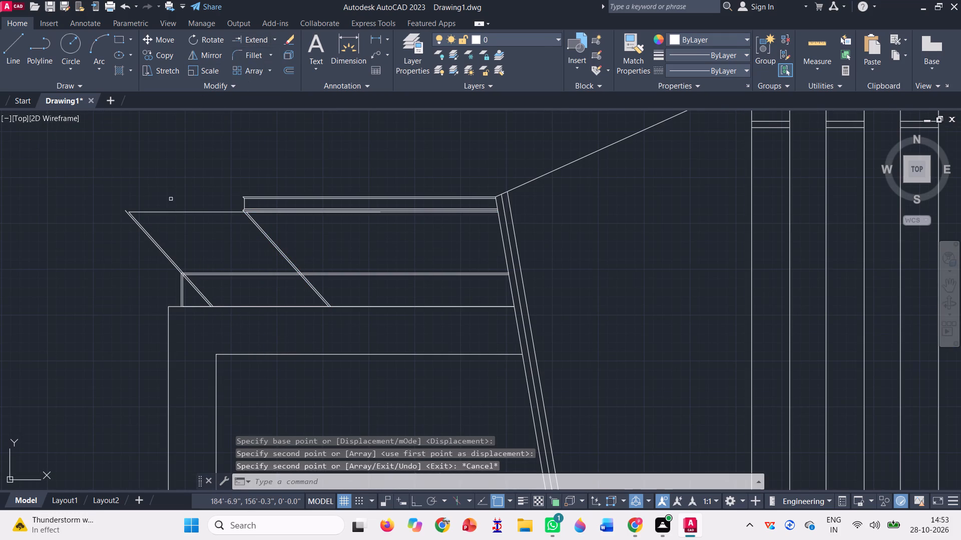
click(127, 260)
click(175, 187)
Trim the copied brace lines between the parapet's double lines and the parapet's inner corner between the two brace lines.
scroll(199, 287, up, 2)
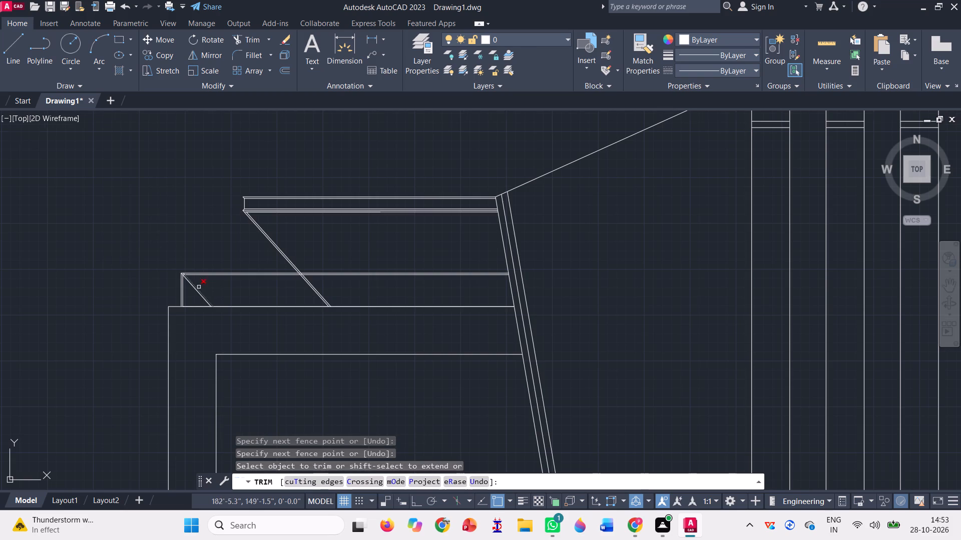
scroll(199, 287, up, 1)
scroll(144, 244, up, 4)
scroll(221, 246, down, 2)
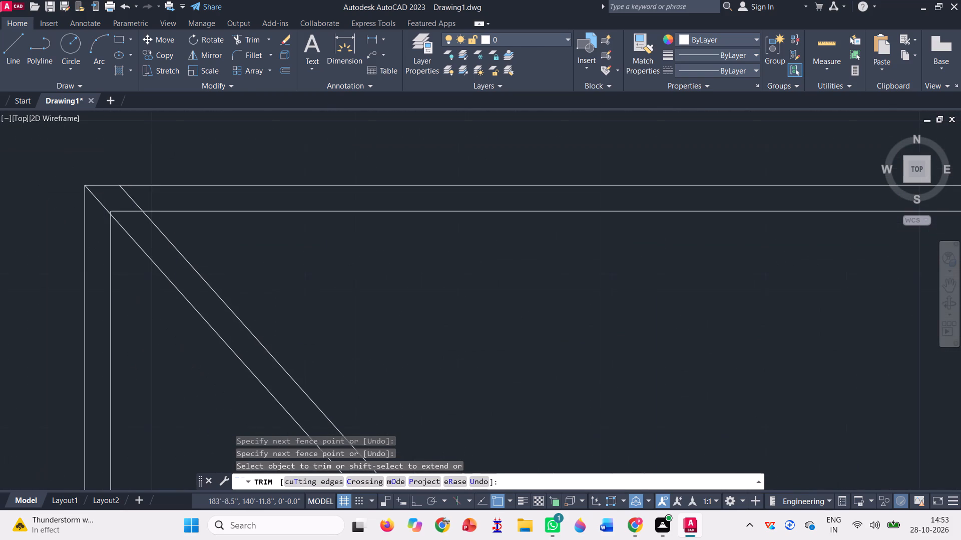
scroll(139, 215, up, 3)
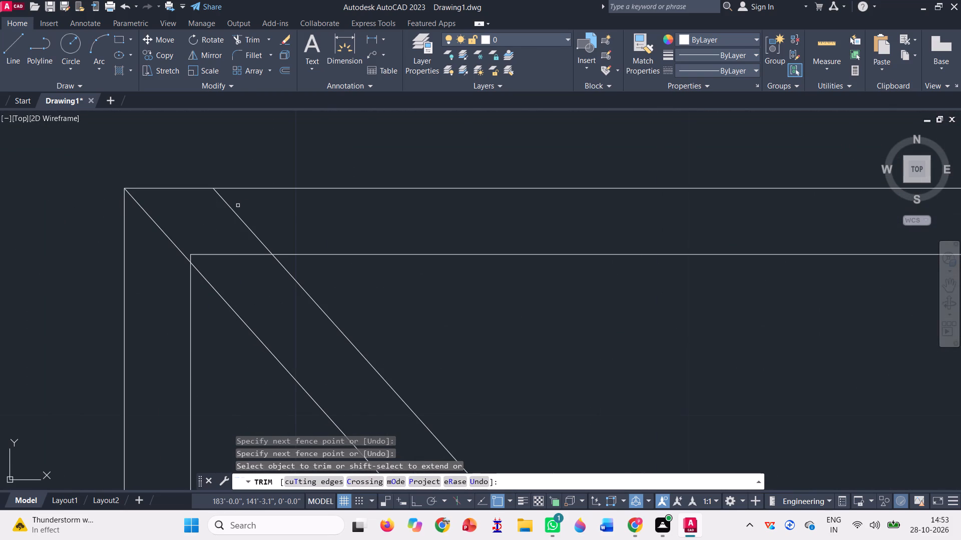
click(238, 205)
click(155, 231)
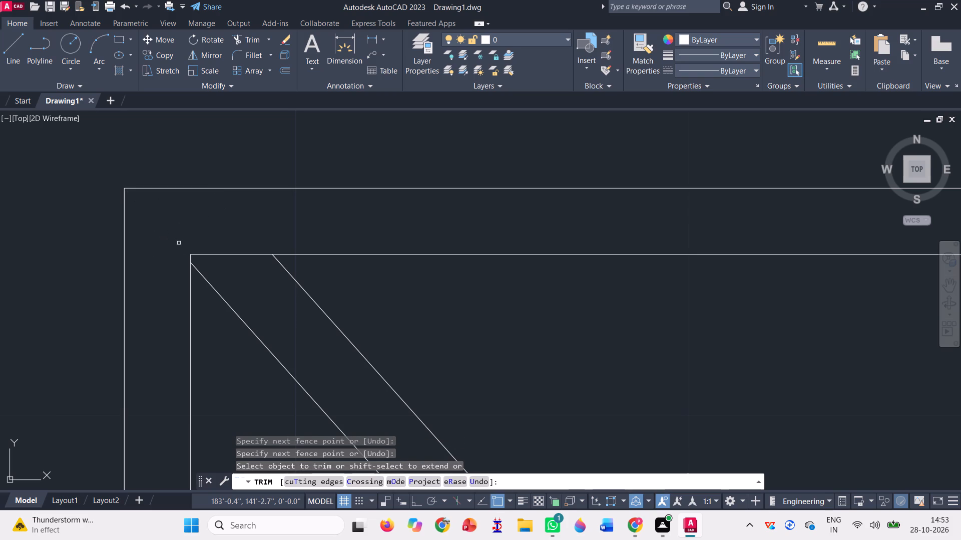
click(192, 257)
click(202, 250)
click(218, 261)
scroll(191, 249, down, 2)
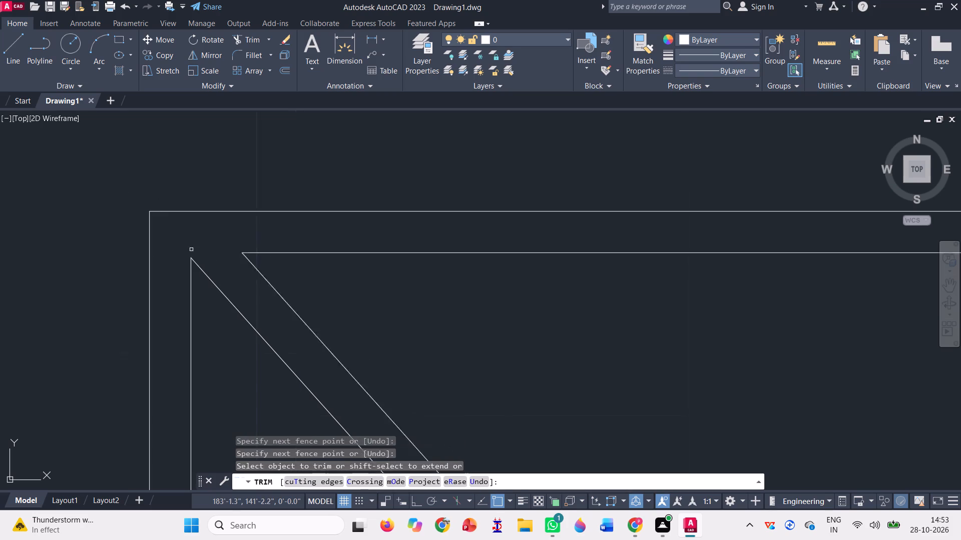
scroll(181, 227, down, 3)
scroll(153, 263, down, 1)
key(Escape)
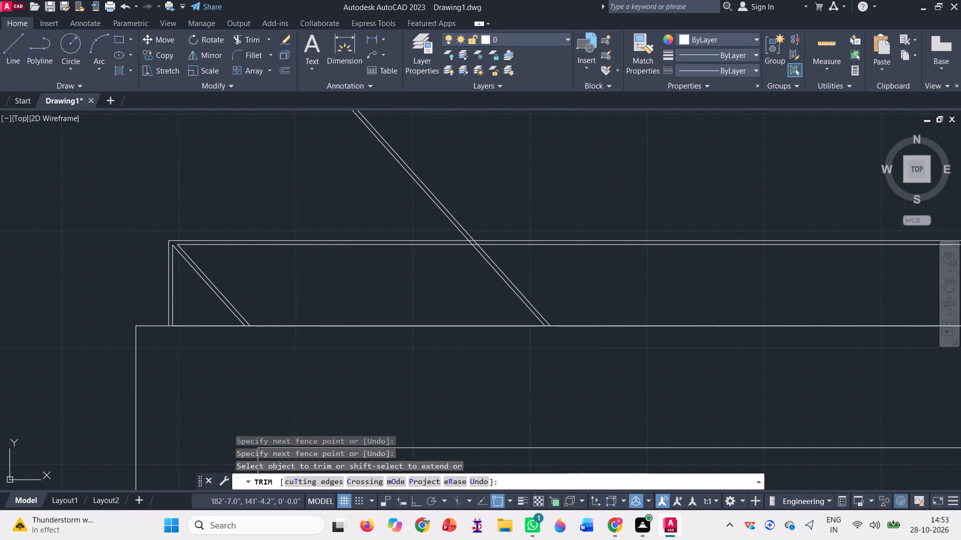
Draw a short diagonal line inward from the upper free corner of the side block's inner frame.
scroll(150, 257, down, 2)
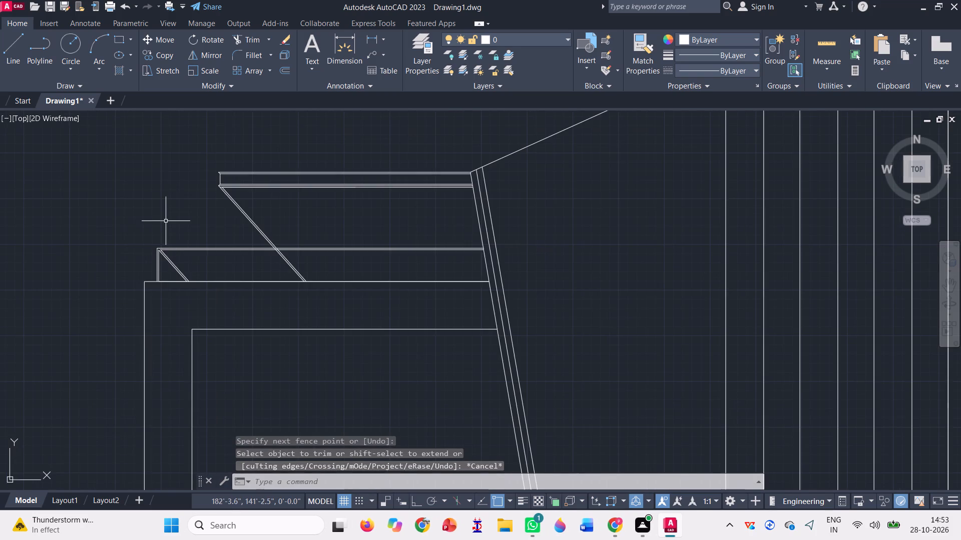
scroll(166, 221, down, 2)
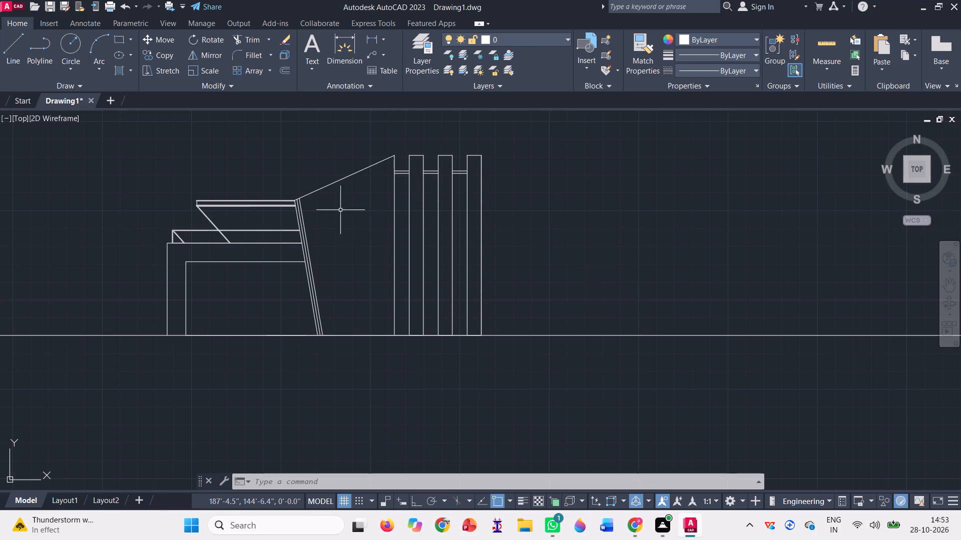
scroll(194, 266, up, 2)
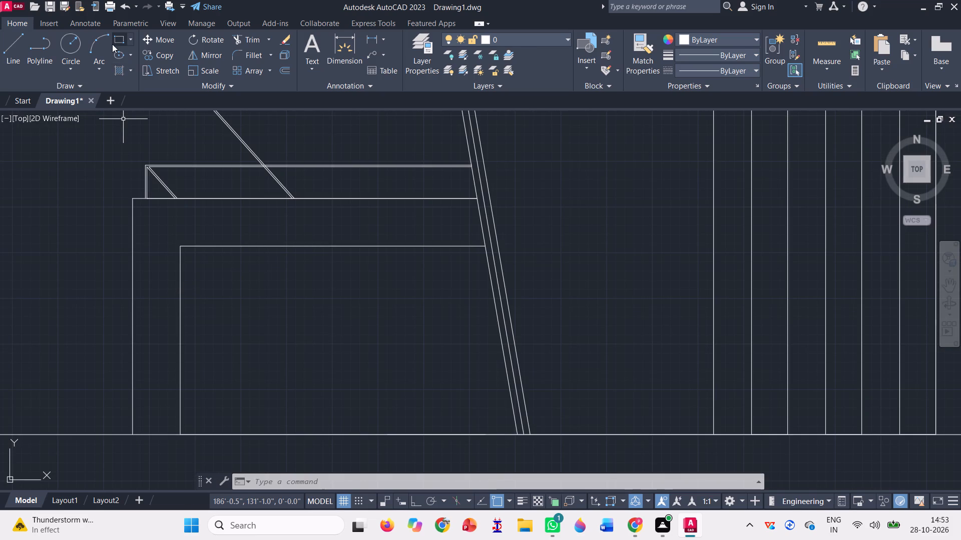
click(117, 39)
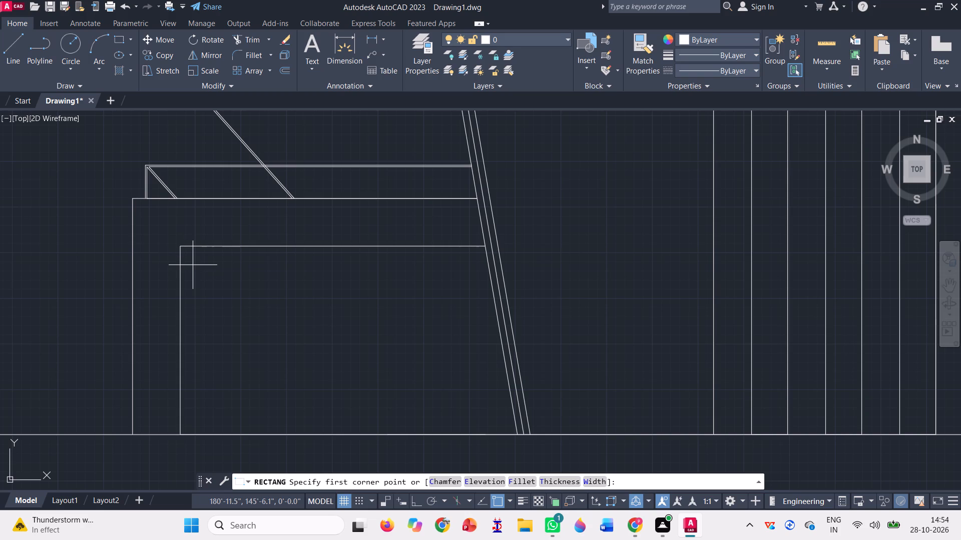
key(Escape)
key(l)
key(Return)
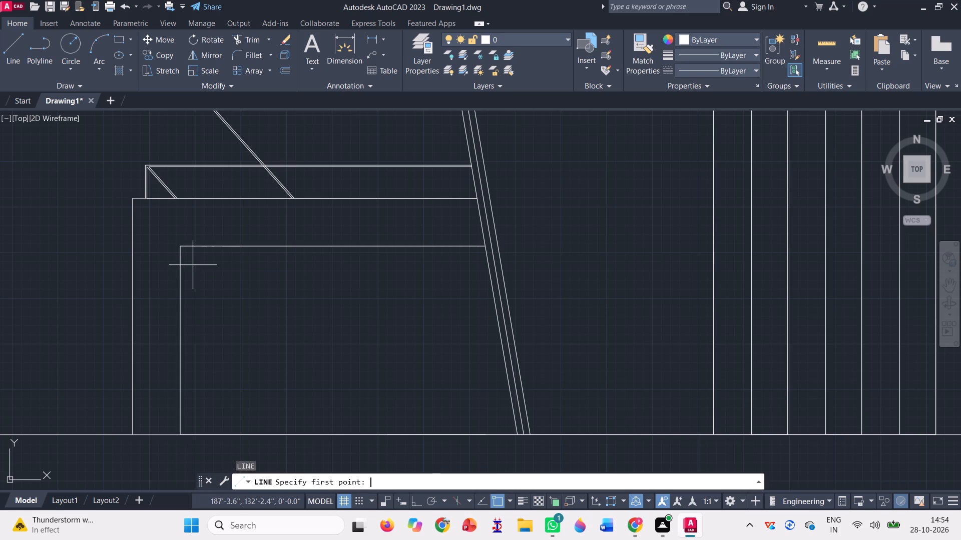
click(180, 244)
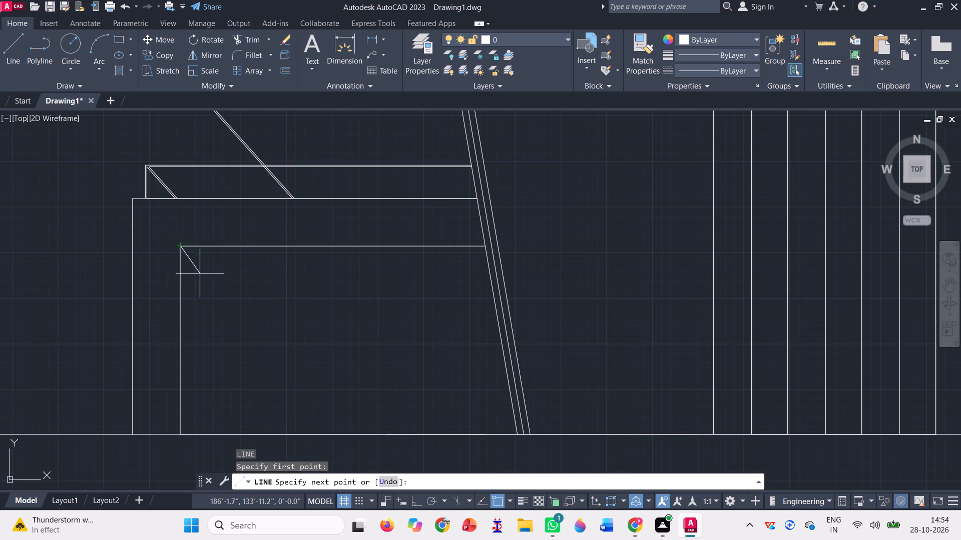
click(195, 259)
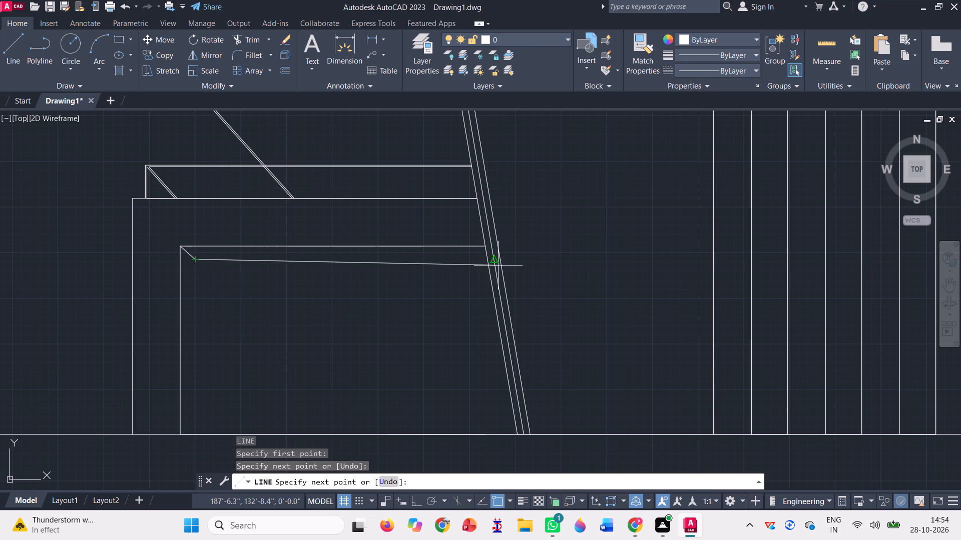
Continue the line horizontally with Ortho on, from the diagonal's end to the nearest slanted facade line.
scroll(498, 265, up, 2)
key(F8)
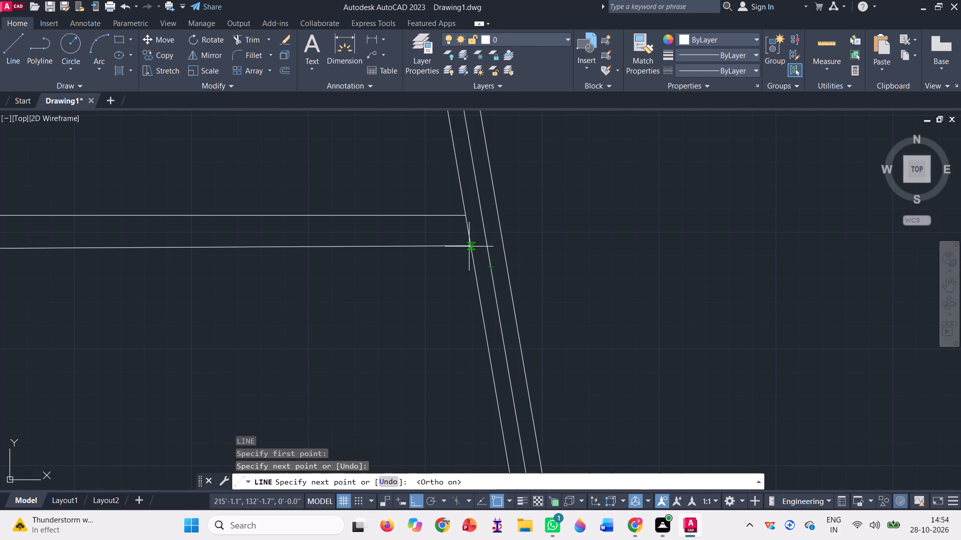
scroll(471, 247, up, 3)
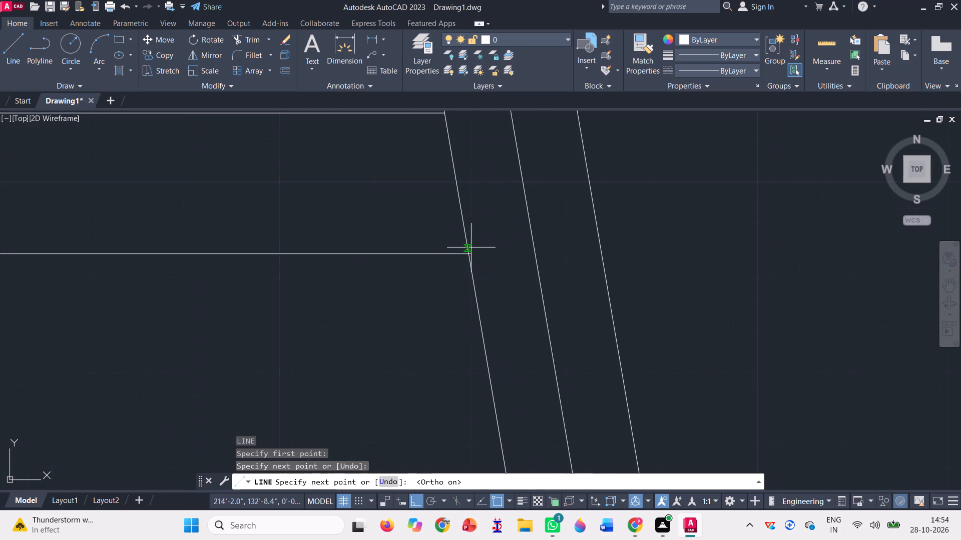
click(468, 251)
scroll(483, 221, down, 3)
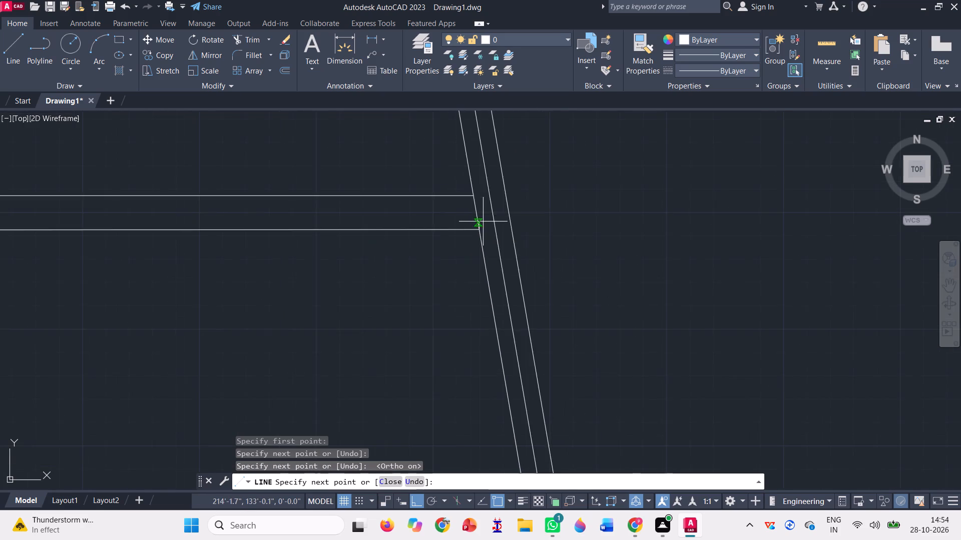
scroll(498, 213, down, 3)
key(space)
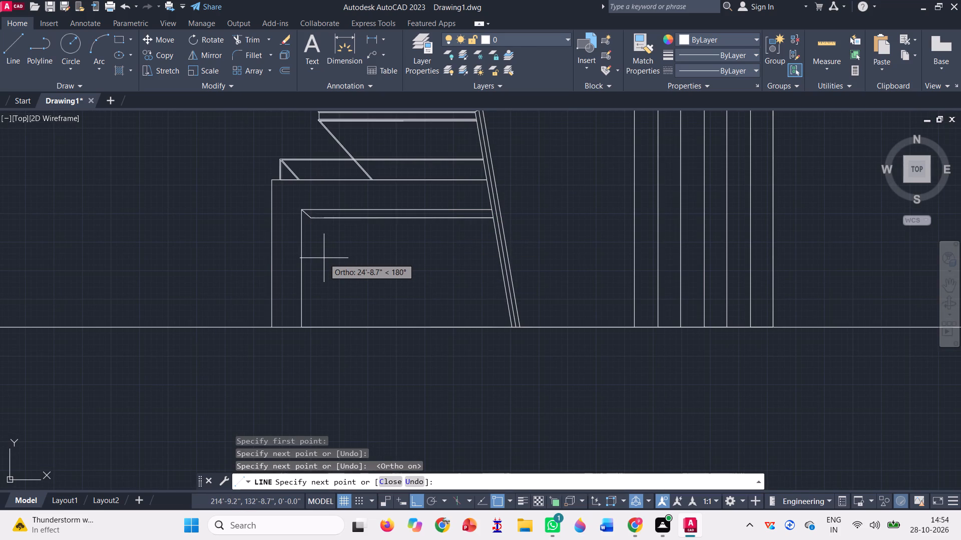
Draw a vertical line from the inner end of the frame's corner diagonal down to the ground line.
text(l)
key(Return)
scroll(311, 231, up, 4)
click(305, 145)
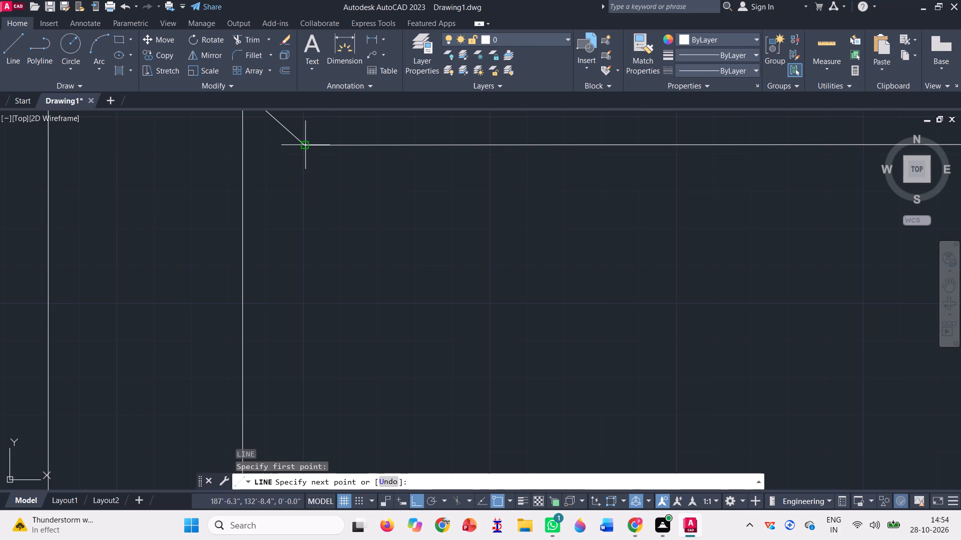
scroll(330, 194, down, 3)
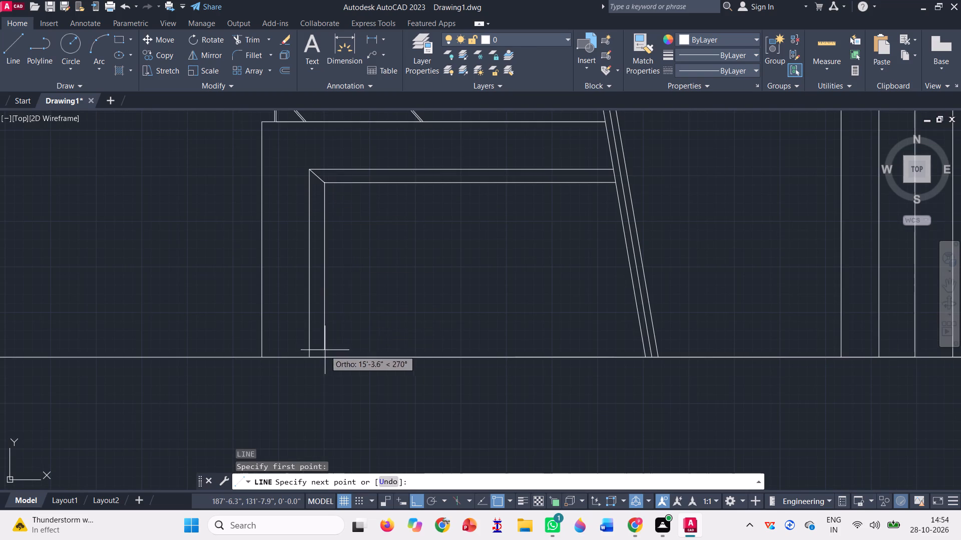
click(327, 355)
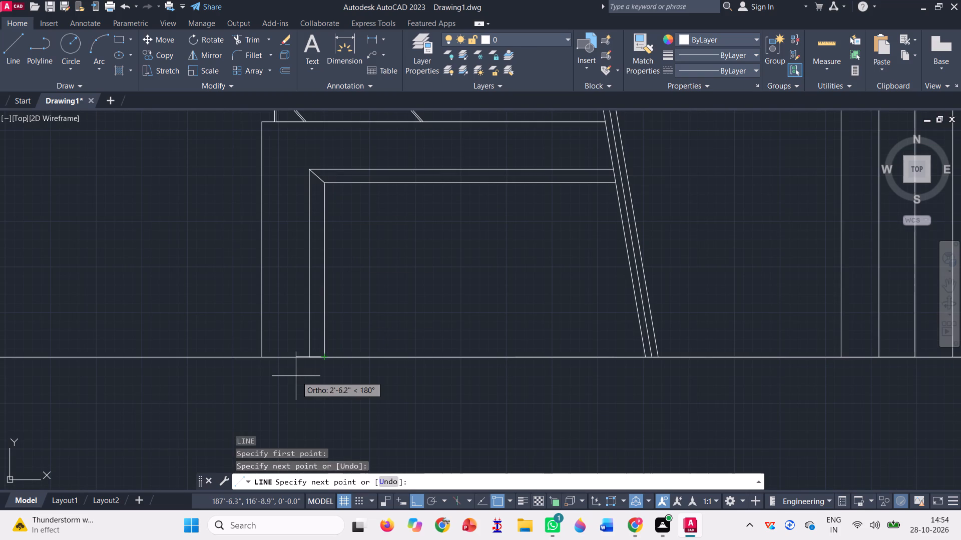
key(space)
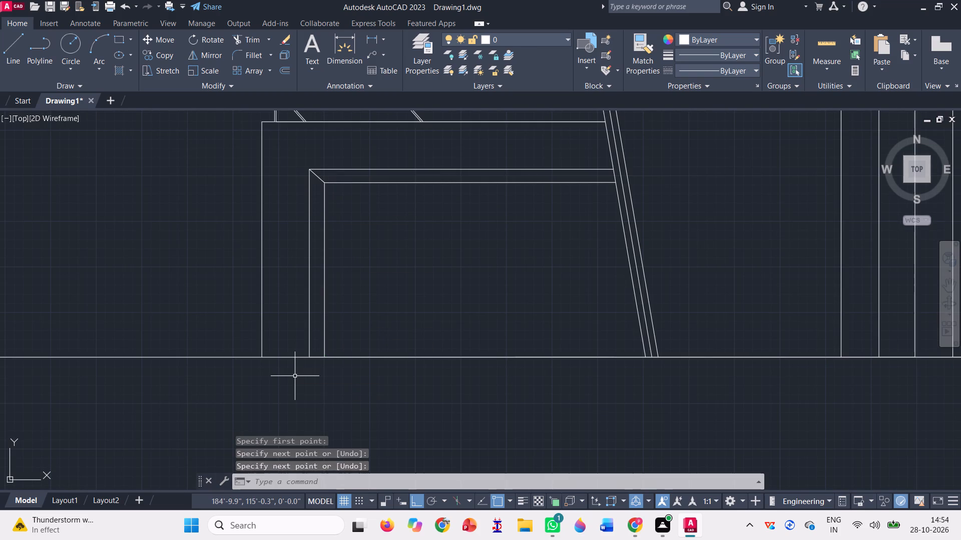
Erase the long horizontal ground line that extends beyond both sides of the building.
scroll(277, 376, down, 1)
click(206, 378)
click(157, 315)
scroll(157, 315, down, 1)
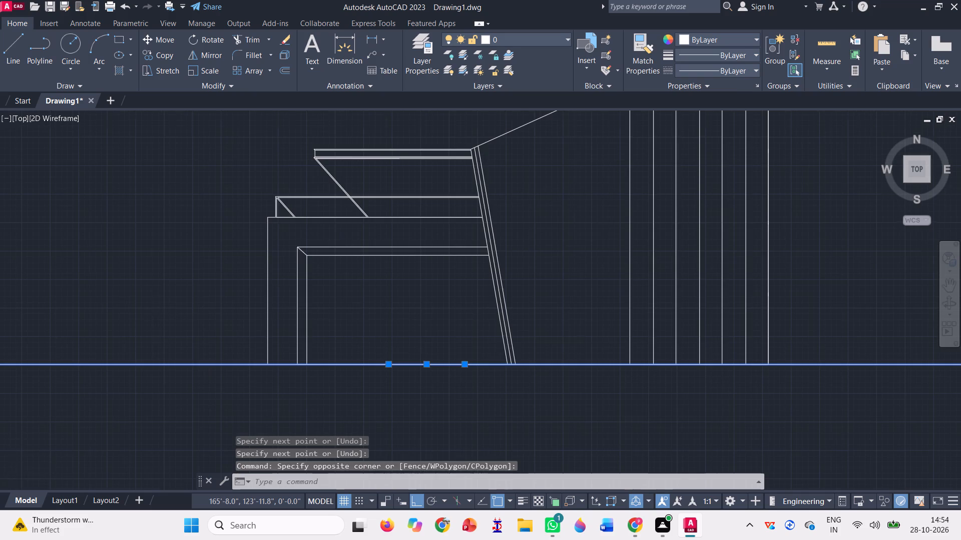
key(Delete)
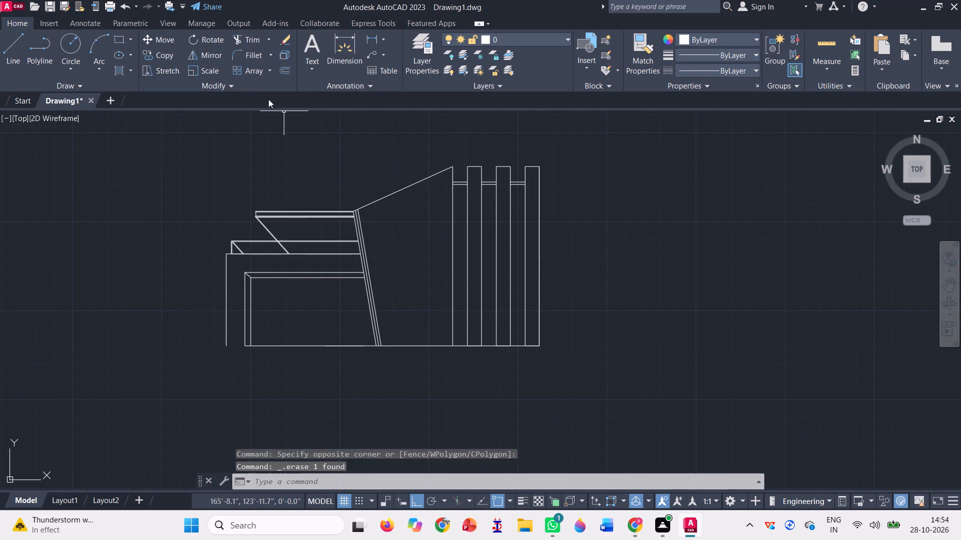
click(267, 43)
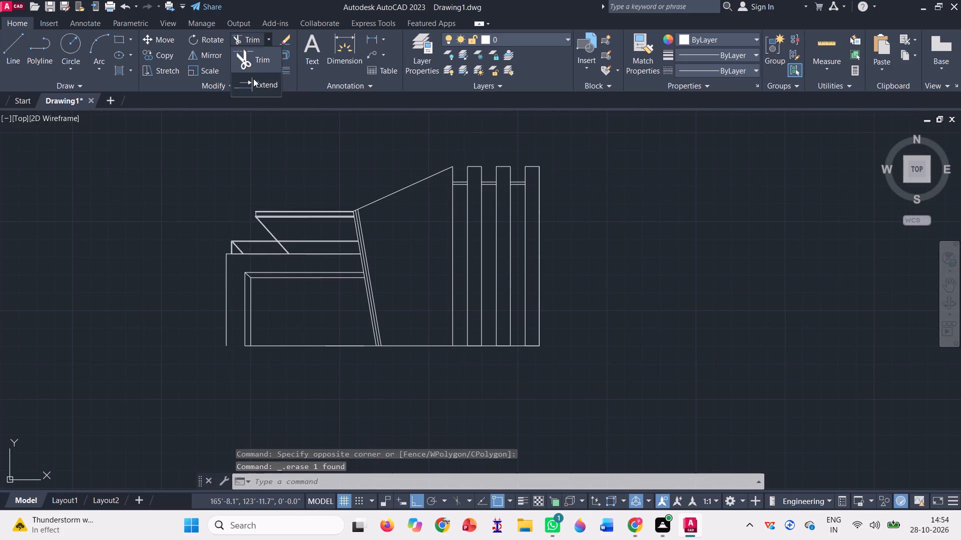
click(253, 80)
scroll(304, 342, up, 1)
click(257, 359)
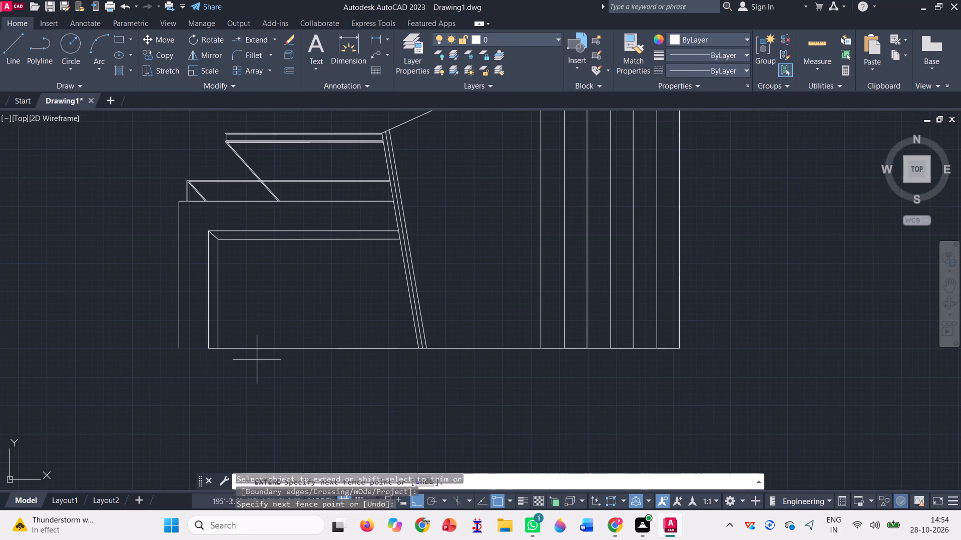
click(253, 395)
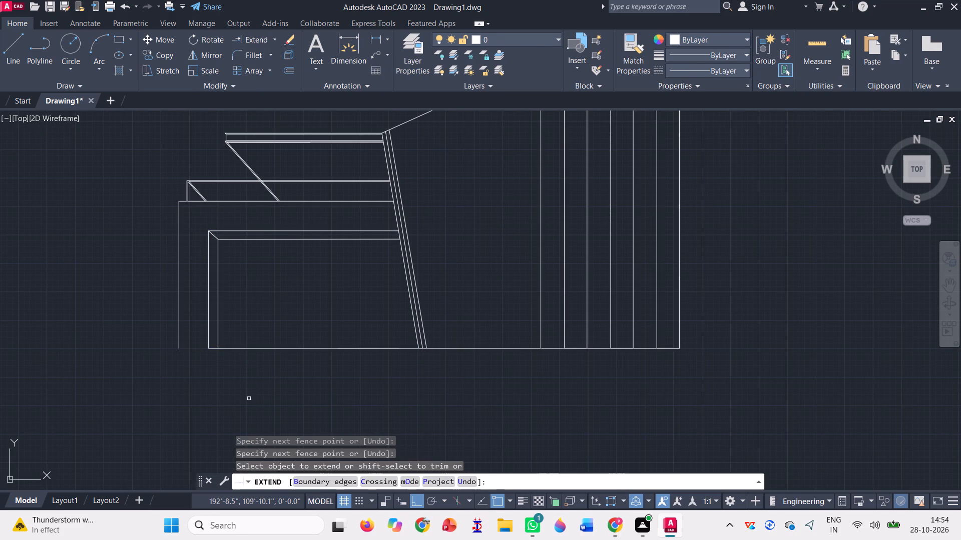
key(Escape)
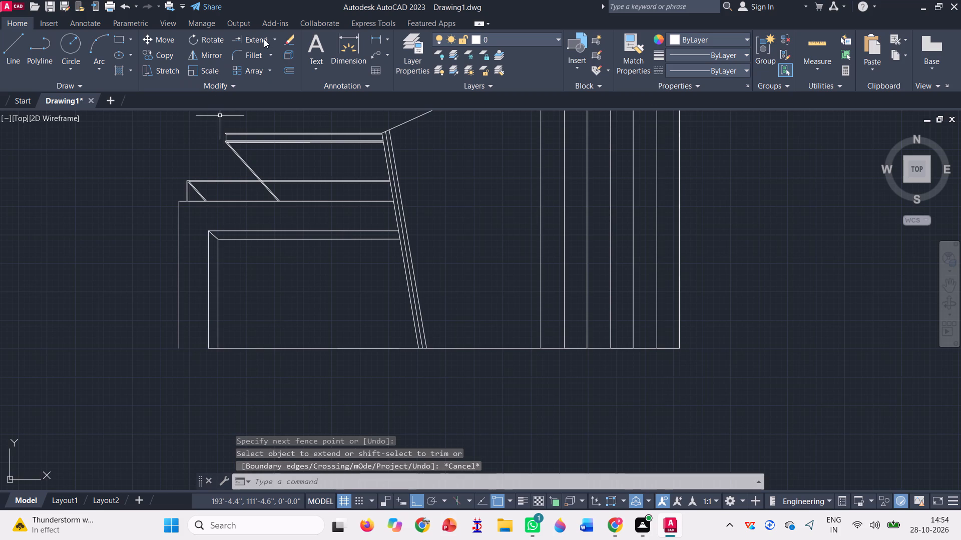
Trim the side block's base line between the recessed frame and the slanted facade, and between the frame's two vertical lines.
click(275, 39)
click(259, 65)
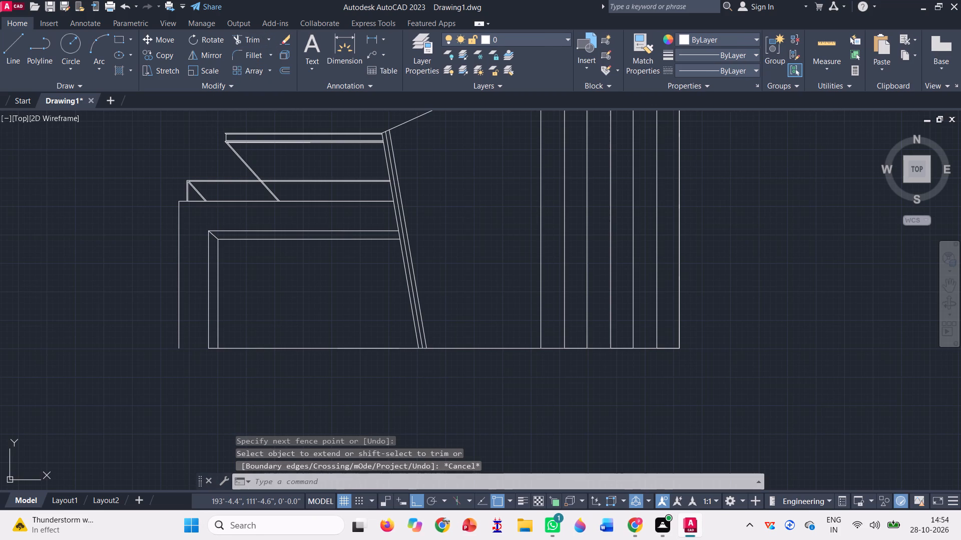
scroll(240, 349, up, 1)
click(440, 344)
click(427, 370)
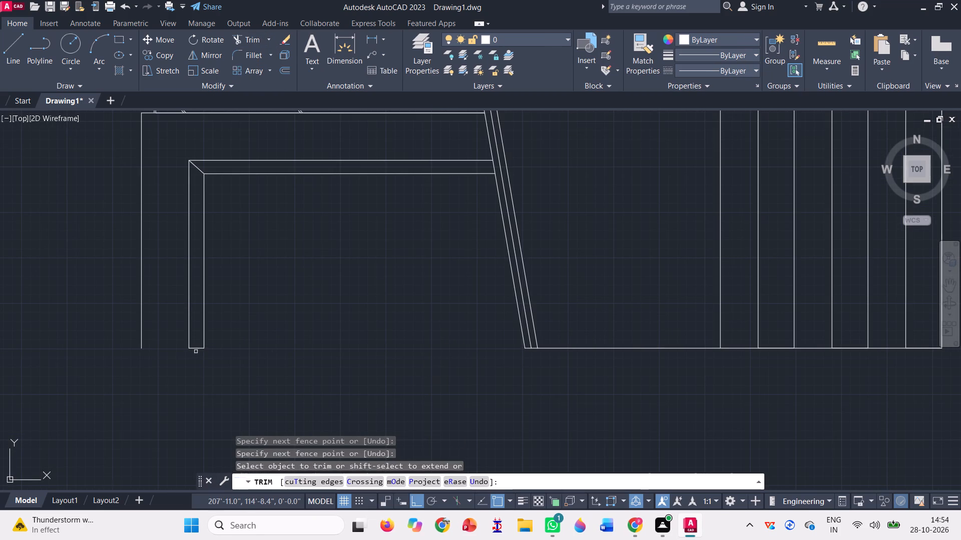
scroll(185, 350, up, 3)
click(211, 320)
click(202, 361)
scroll(133, 332, down, 2)
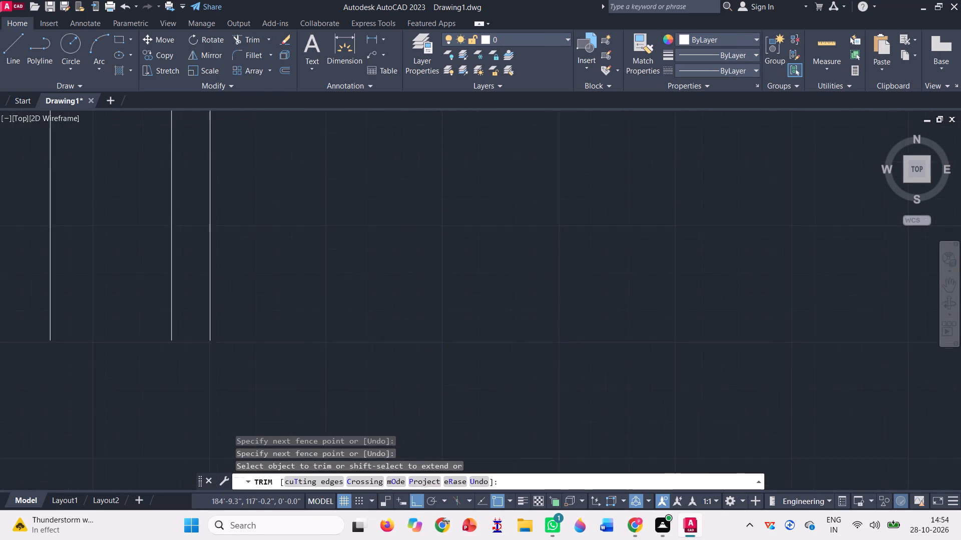
Trim the base line between the slanted facade lines and from the facade to the first vertical strip line.
scroll(133, 332, down, 1)
scroll(478, 335, up, 3)
click(519, 342)
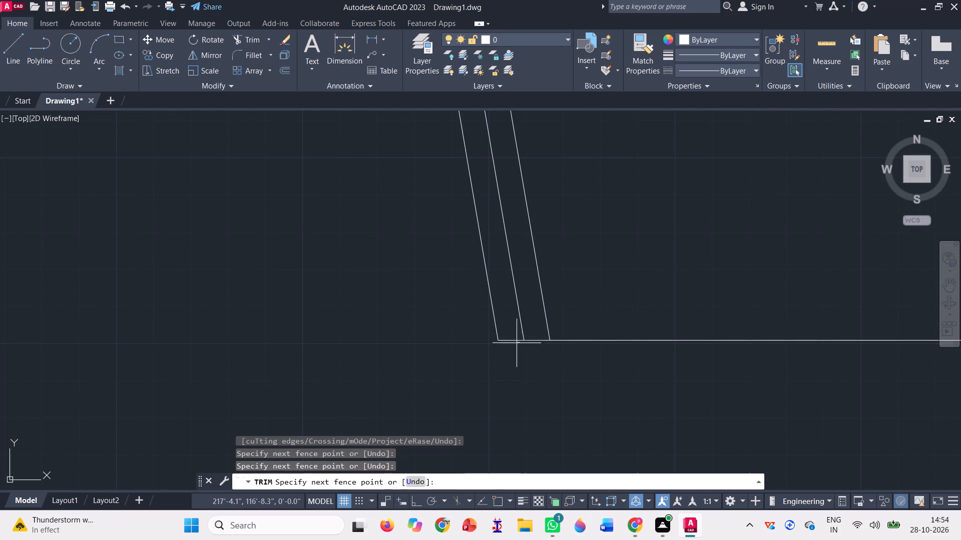
click(515, 336)
click(535, 337)
click(539, 350)
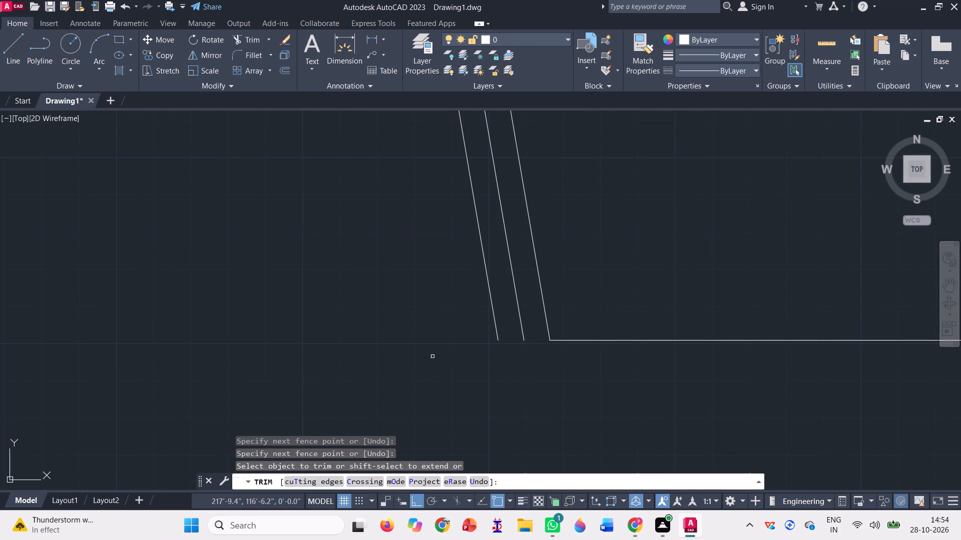
scroll(432, 355, down, 3)
click(530, 344)
click(533, 377)
Trim away all base line segments between the vertical strip lines, leaving the bottoms of the strips open.
scroll(710, 351, up, 1)
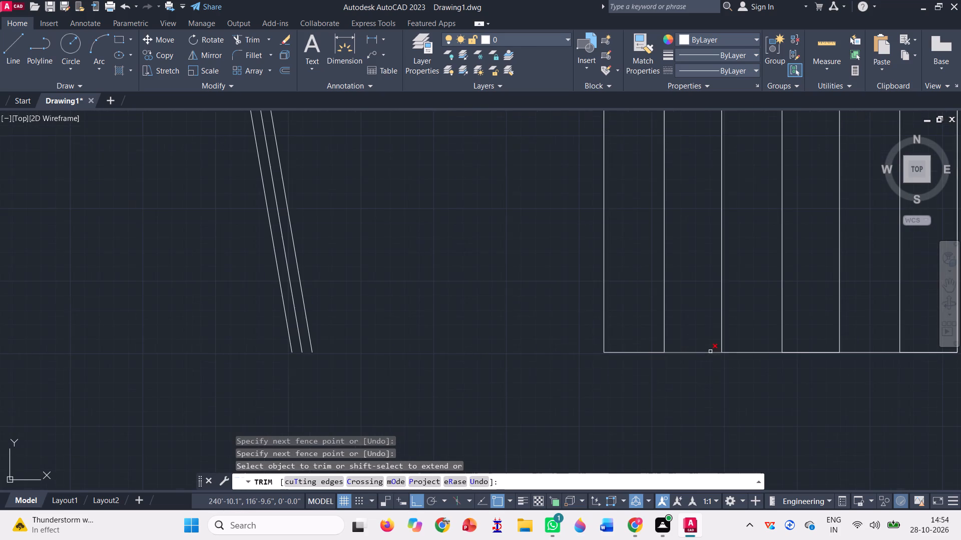
click(631, 358)
click(641, 333)
click(704, 347)
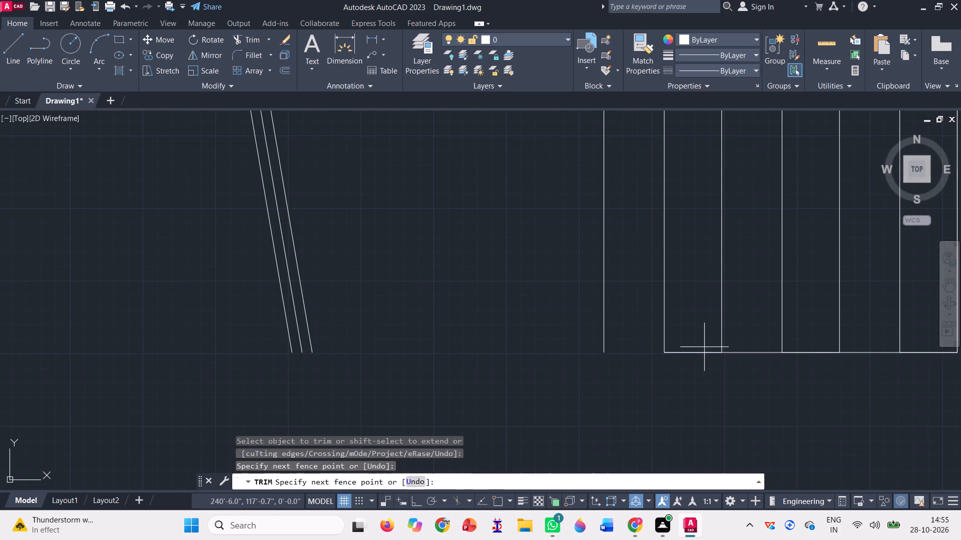
click(700, 369)
click(753, 337)
click(752, 368)
scroll(375, 321, down, 2)
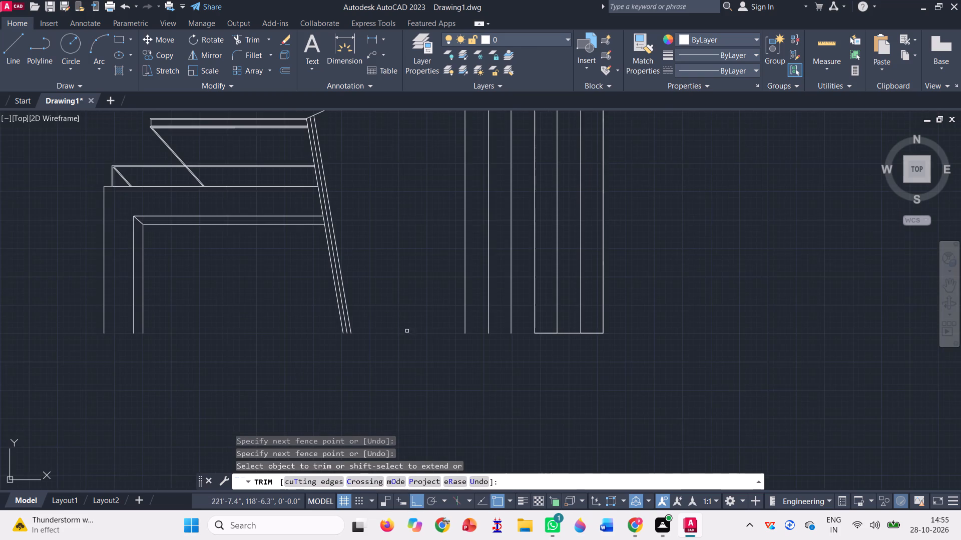
scroll(573, 340, up, 2)
click(623, 316)
click(616, 343)
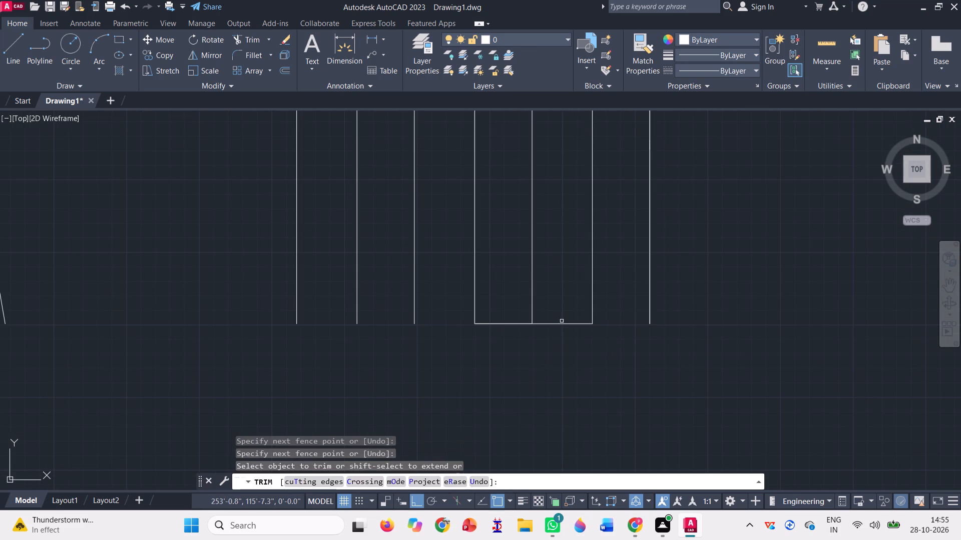
click(562, 319)
click(554, 344)
click(498, 310)
click(495, 360)
scroll(564, 342, down, 2)
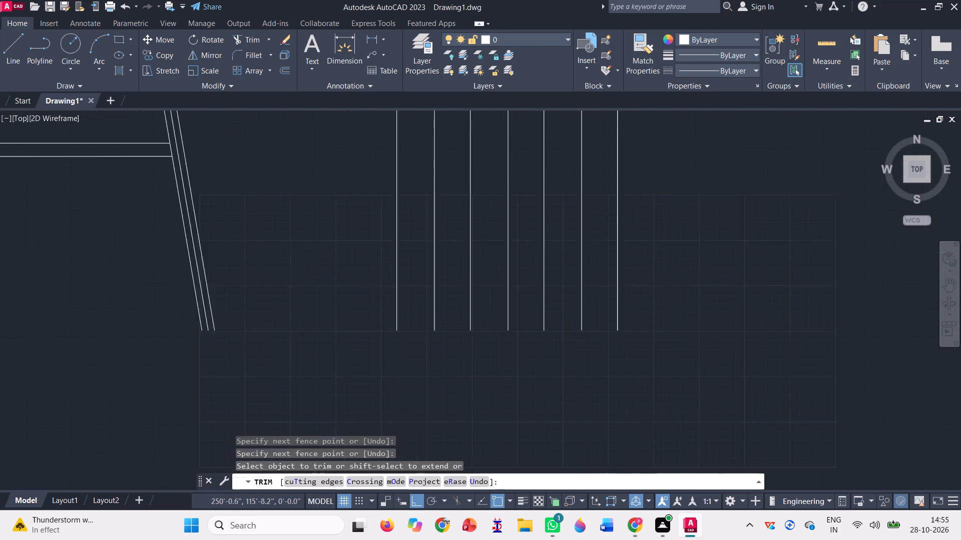
scroll(667, 341, down, 1)
key(Escape)
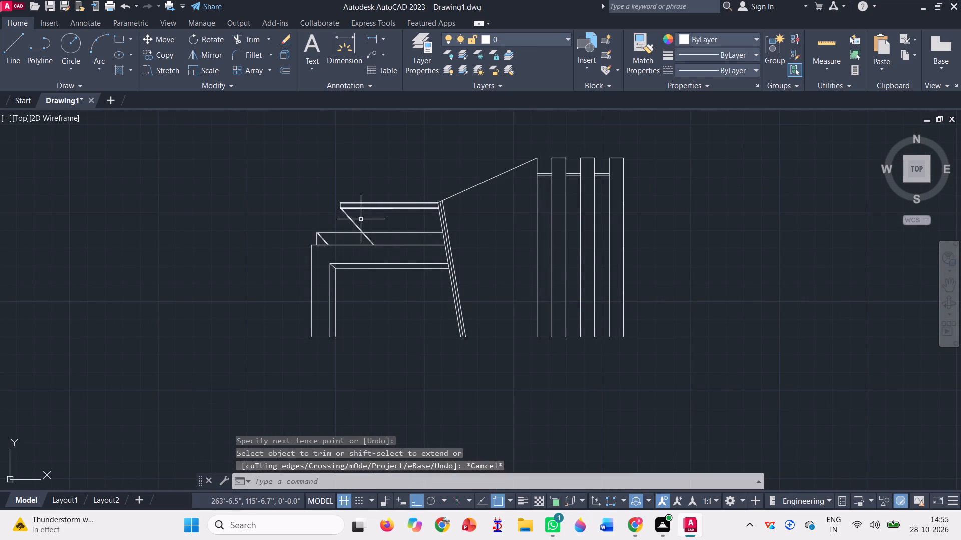
scroll(628, 166, up, 1)
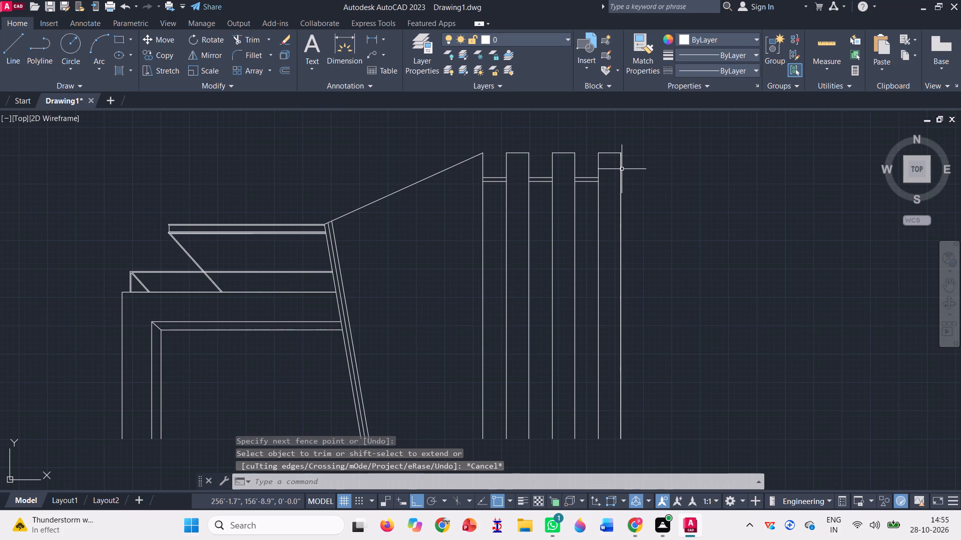
click(622, 169)
key(Escape)
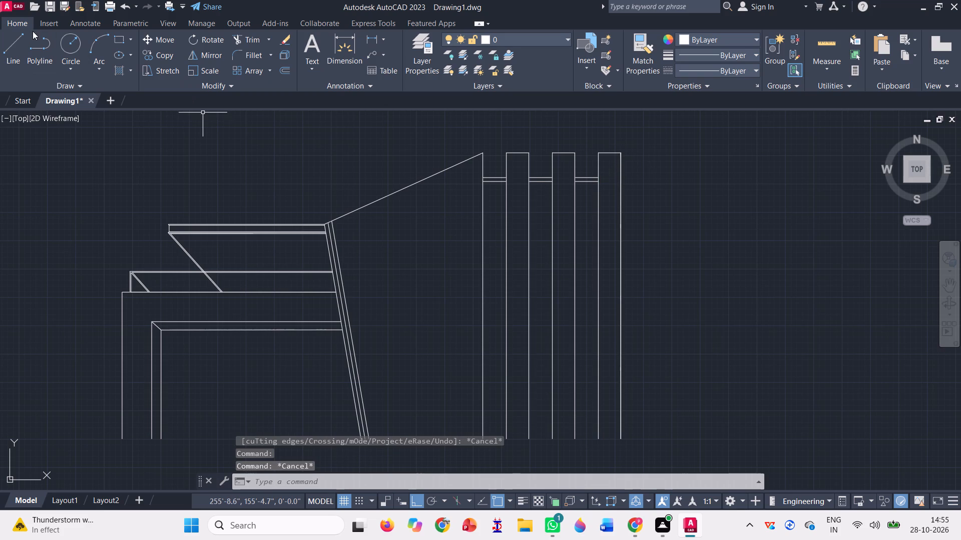
Draw one continuous horizontal base line from the side block's outer bottom corner to the bottom of the outermost vertical strip.
click(19, 39)
scroll(319, 165, down, 1)
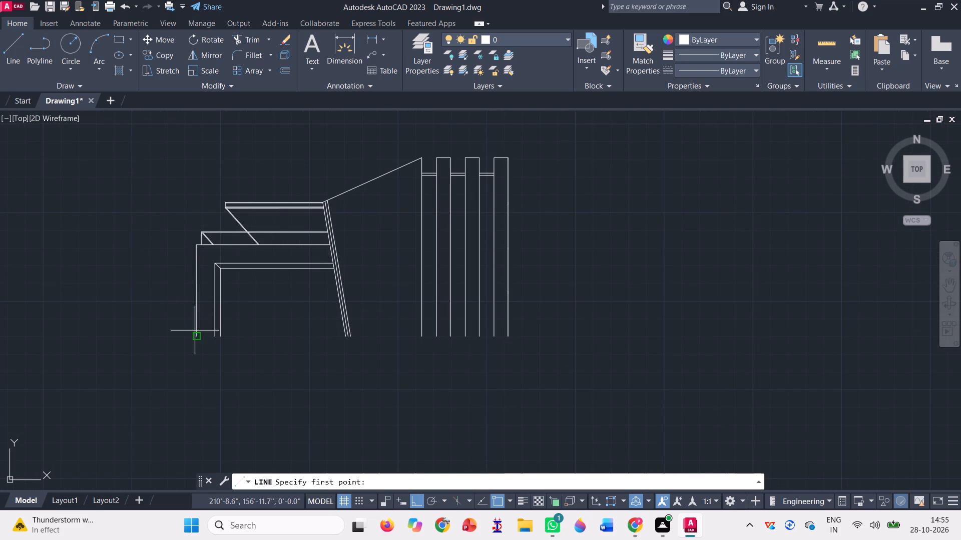
click(193, 337)
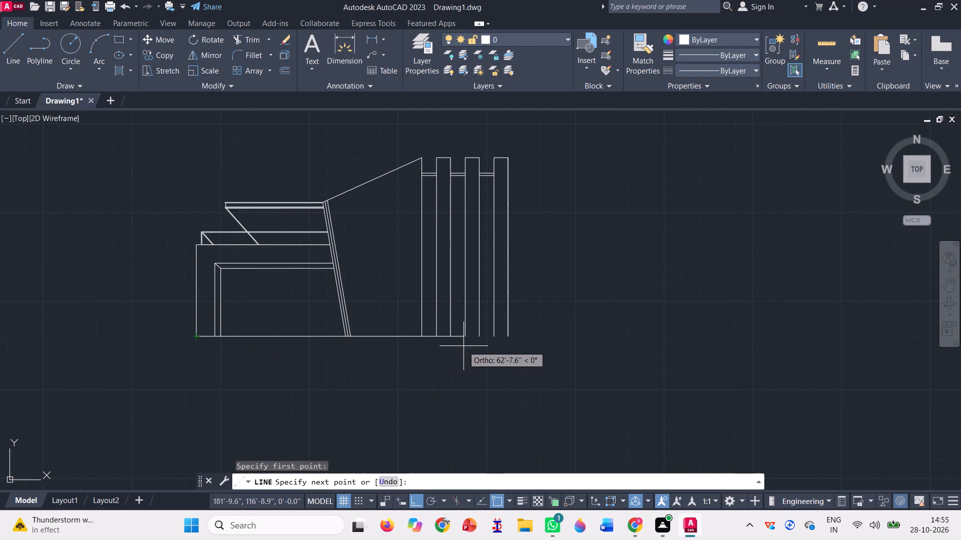
scroll(501, 332, up, 2)
click(519, 347)
scroll(512, 370, down, 2)
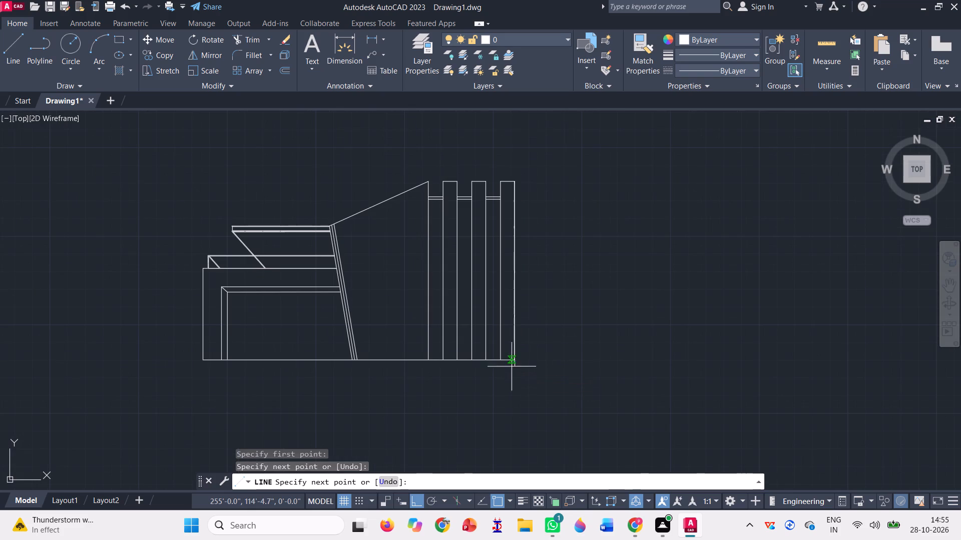
key(space)
scroll(379, 336, down, 1)
scroll(336, 391, up, 2)
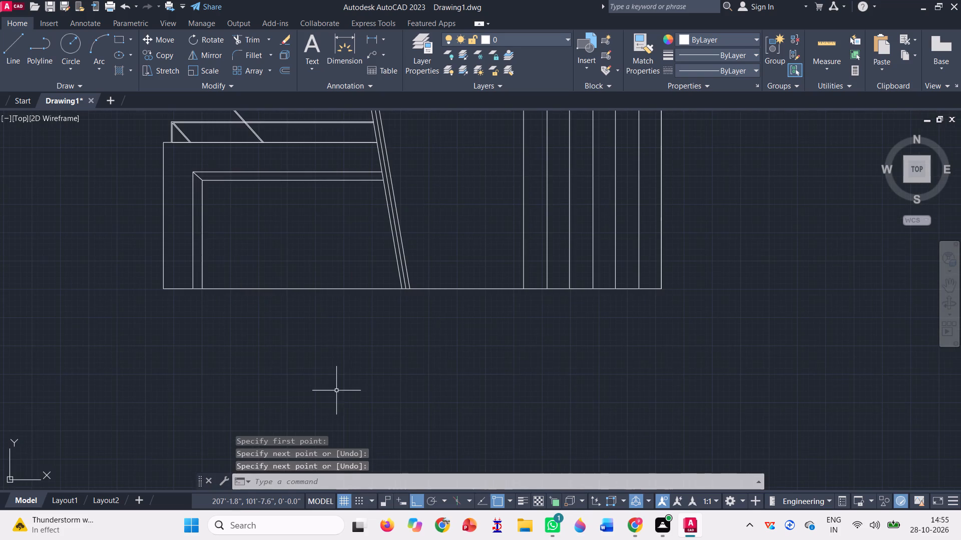
scroll(316, 361, down, 1)
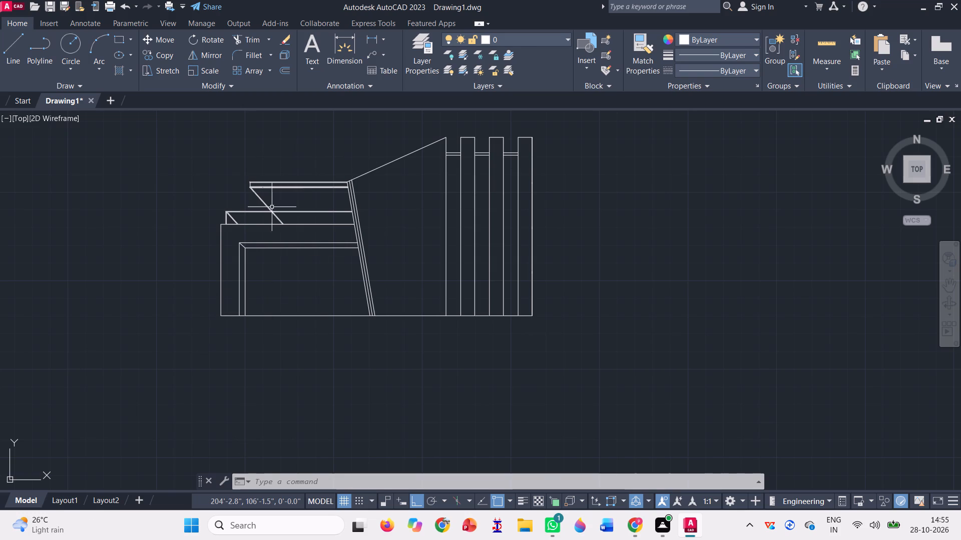
Draw a rectangle from the recessed frame's inner upper corner to the foot of the nearest slanted facade line.
click(118, 37)
scroll(277, 199, up, 1)
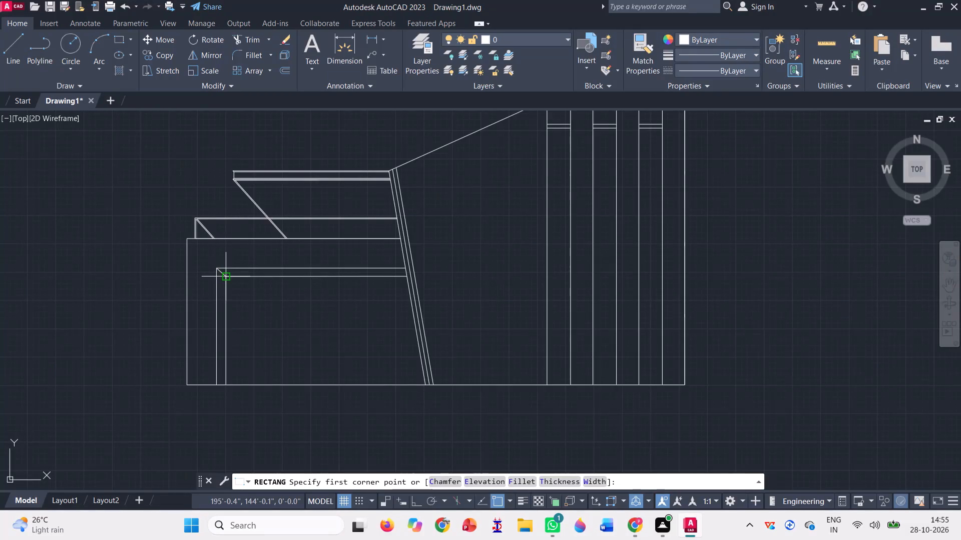
click(224, 279)
scroll(424, 377, up, 2)
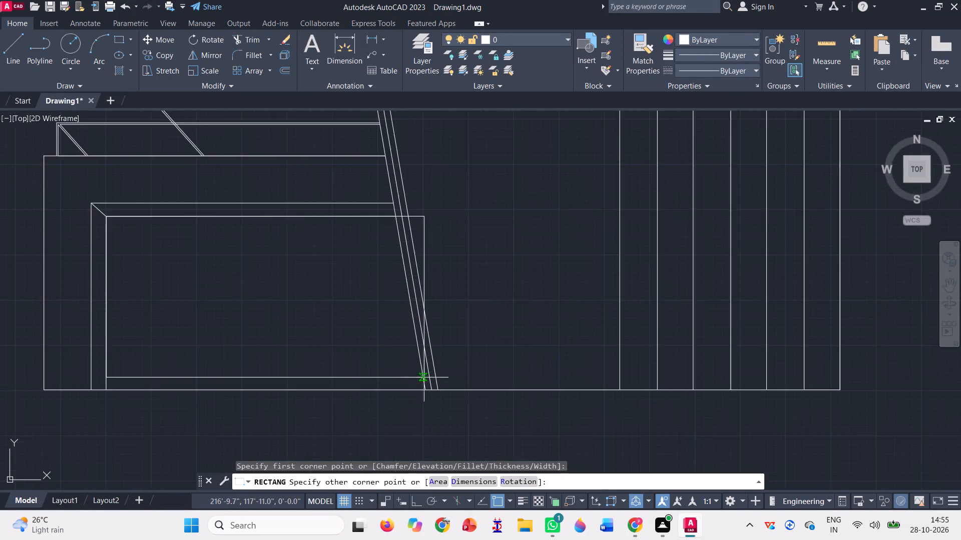
click(422, 397)
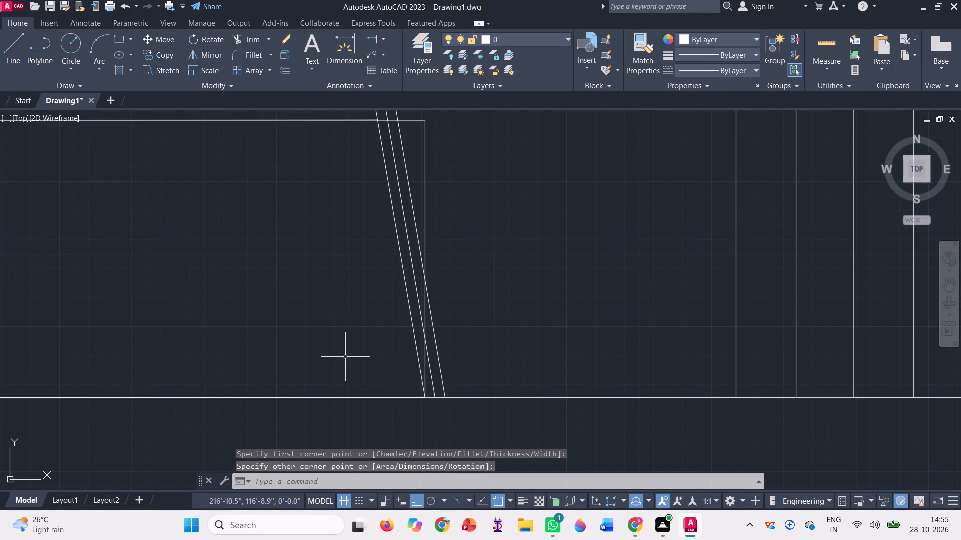
Offset the new rectangle inside the recessed frame inward by 1.7".
scroll(336, 341, down, 1)
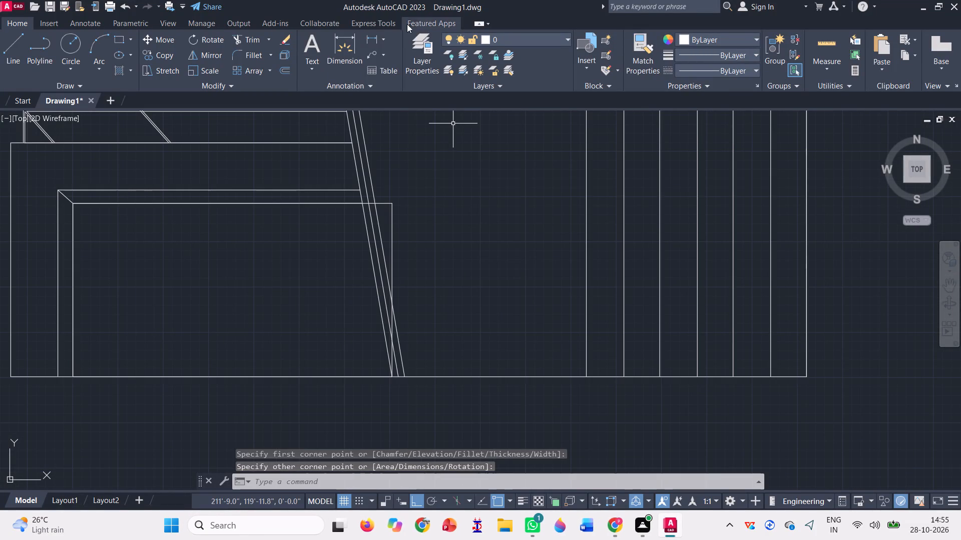
click(282, 68)
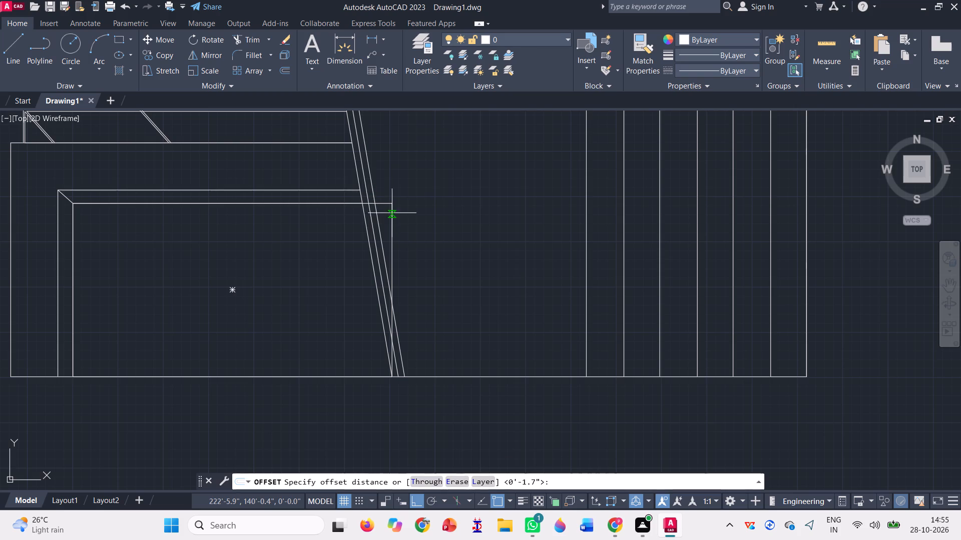
key(space)
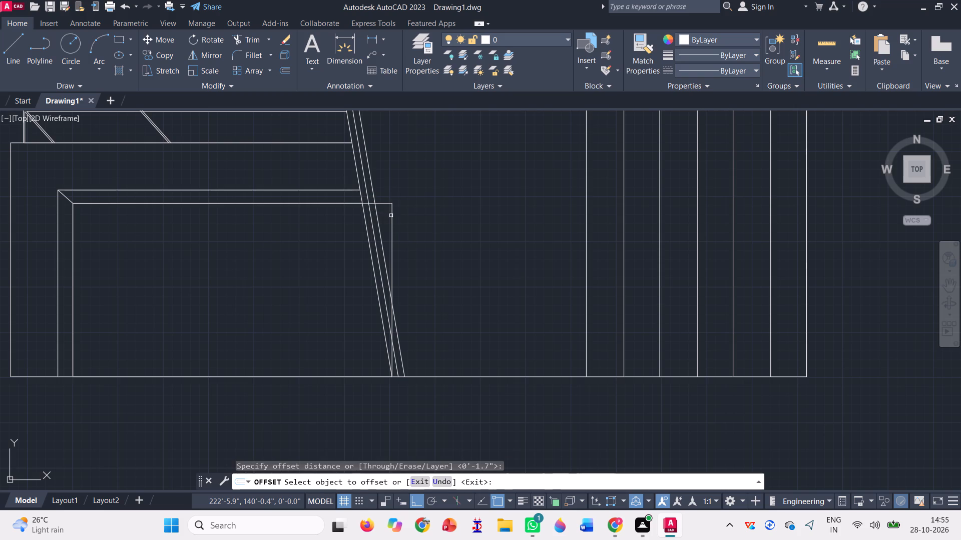
click(394, 219)
click(394, 222)
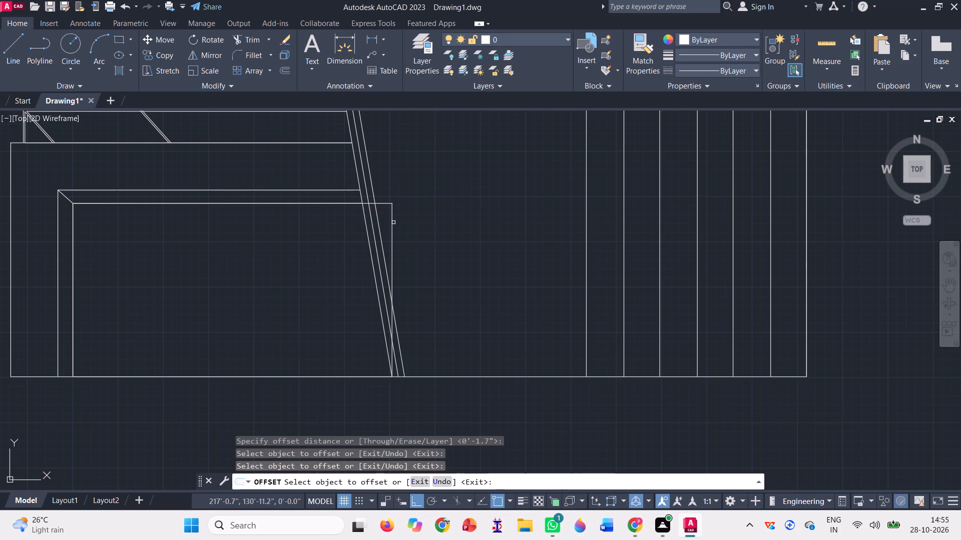
click(391, 221)
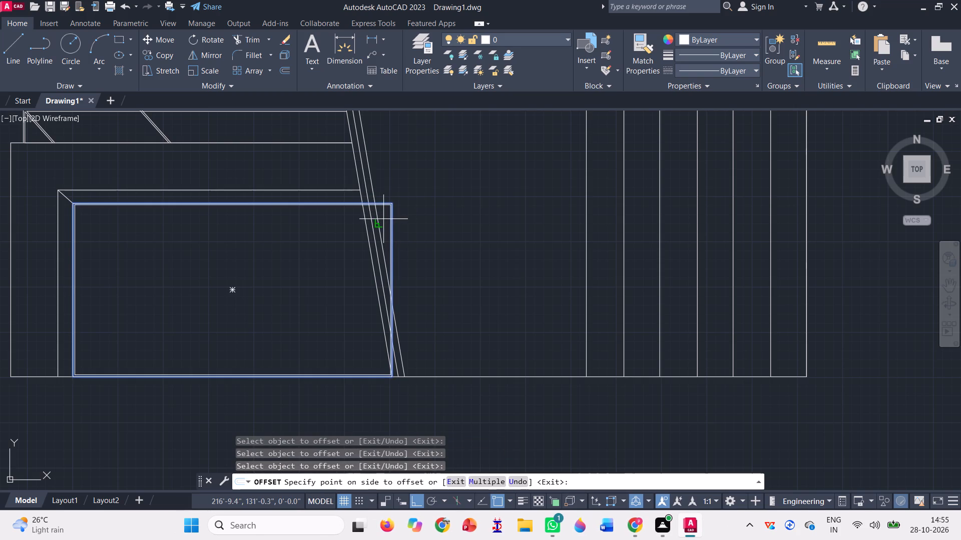
click(383, 219)
Offset the slanted facade line nearest the recessed frame by 1.7" toward the frame side.
click(367, 234)
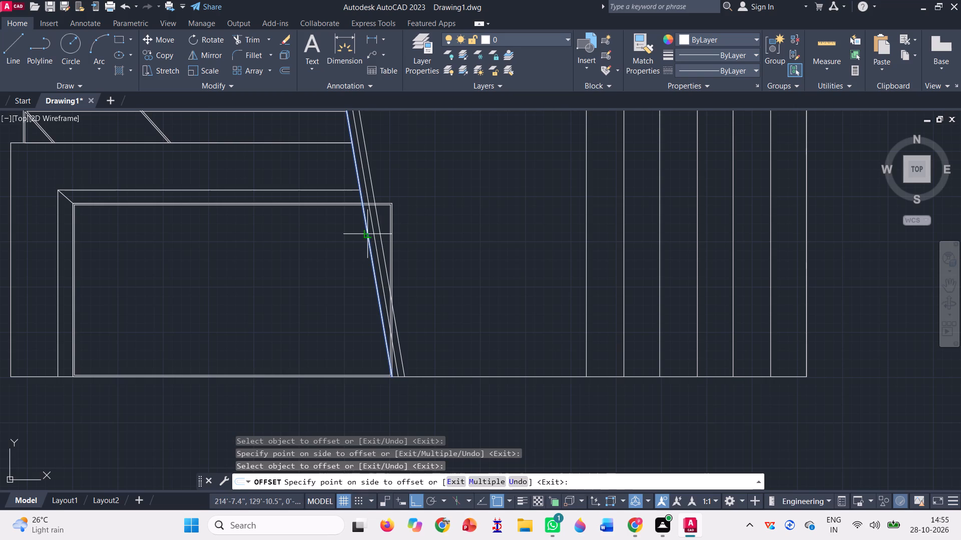
click(355, 230)
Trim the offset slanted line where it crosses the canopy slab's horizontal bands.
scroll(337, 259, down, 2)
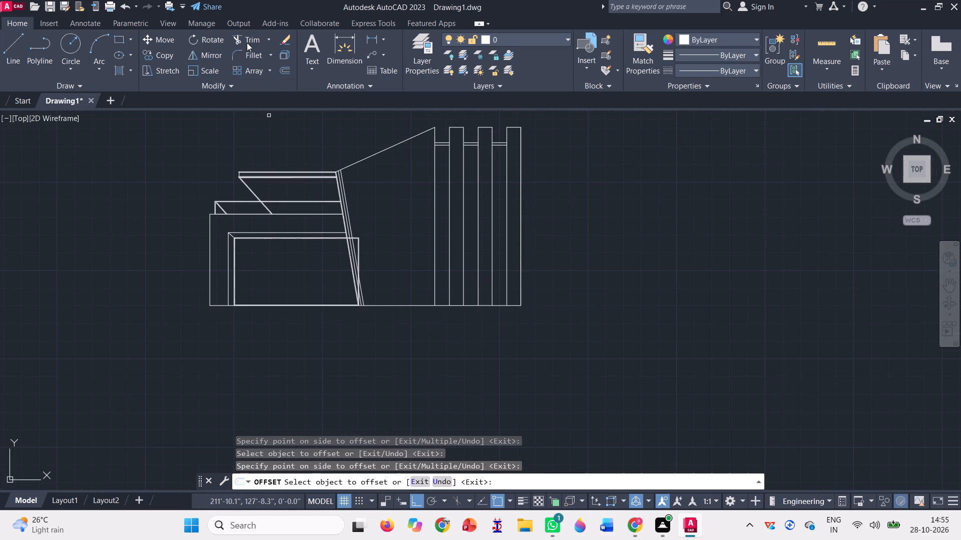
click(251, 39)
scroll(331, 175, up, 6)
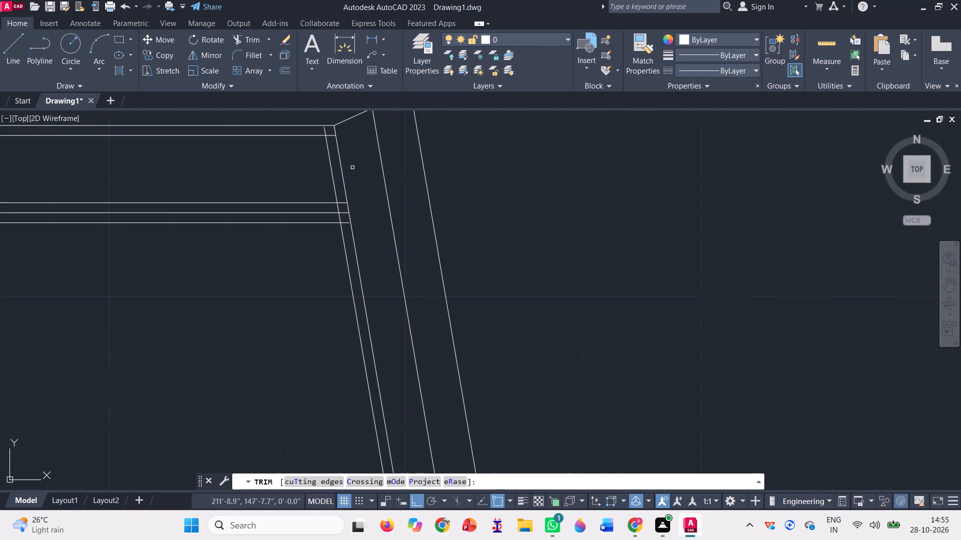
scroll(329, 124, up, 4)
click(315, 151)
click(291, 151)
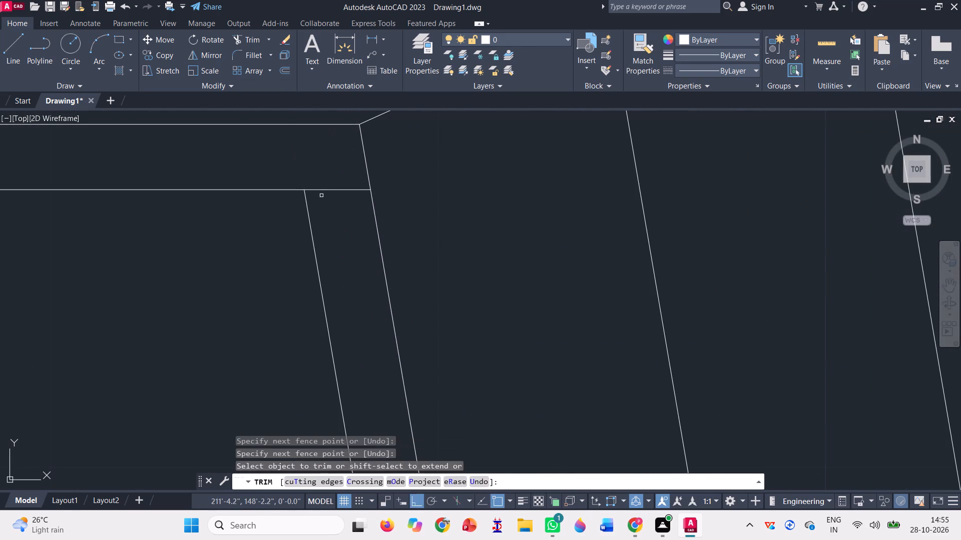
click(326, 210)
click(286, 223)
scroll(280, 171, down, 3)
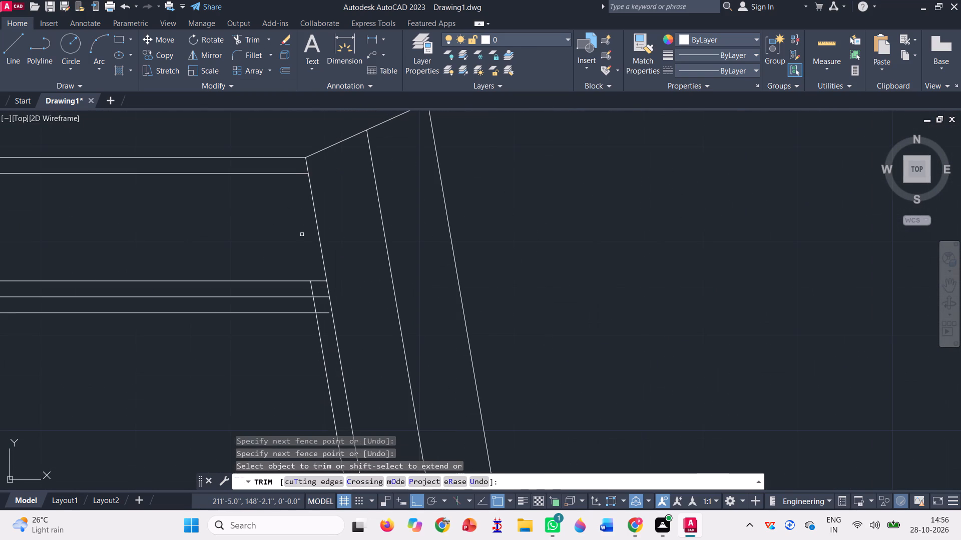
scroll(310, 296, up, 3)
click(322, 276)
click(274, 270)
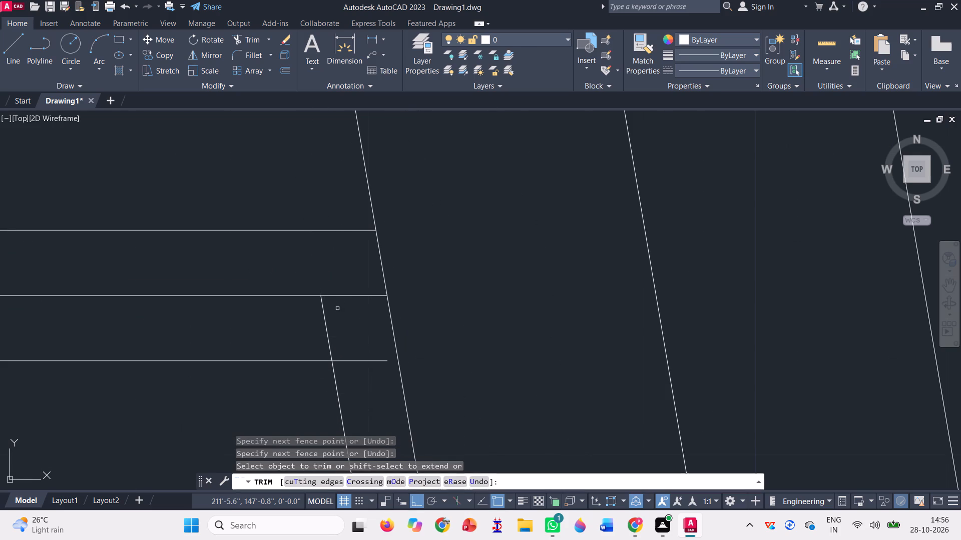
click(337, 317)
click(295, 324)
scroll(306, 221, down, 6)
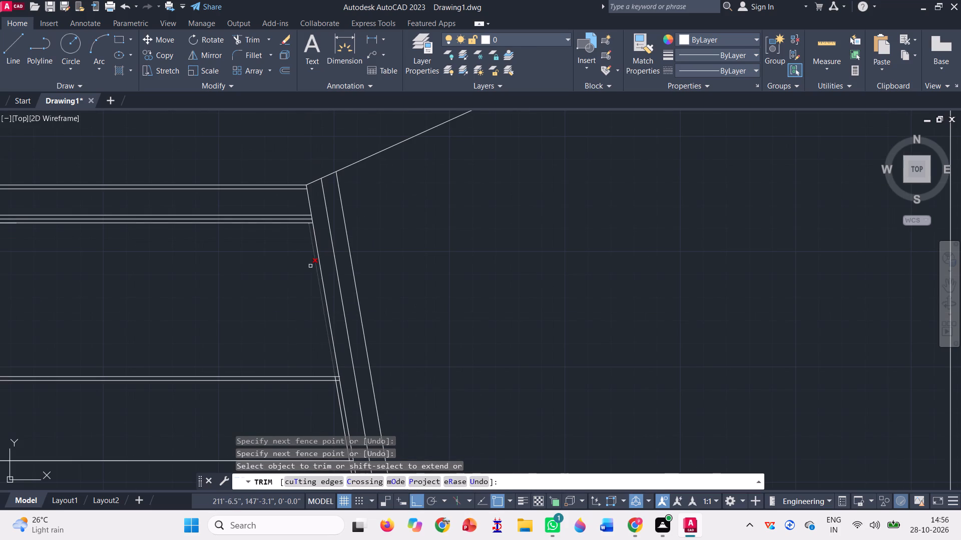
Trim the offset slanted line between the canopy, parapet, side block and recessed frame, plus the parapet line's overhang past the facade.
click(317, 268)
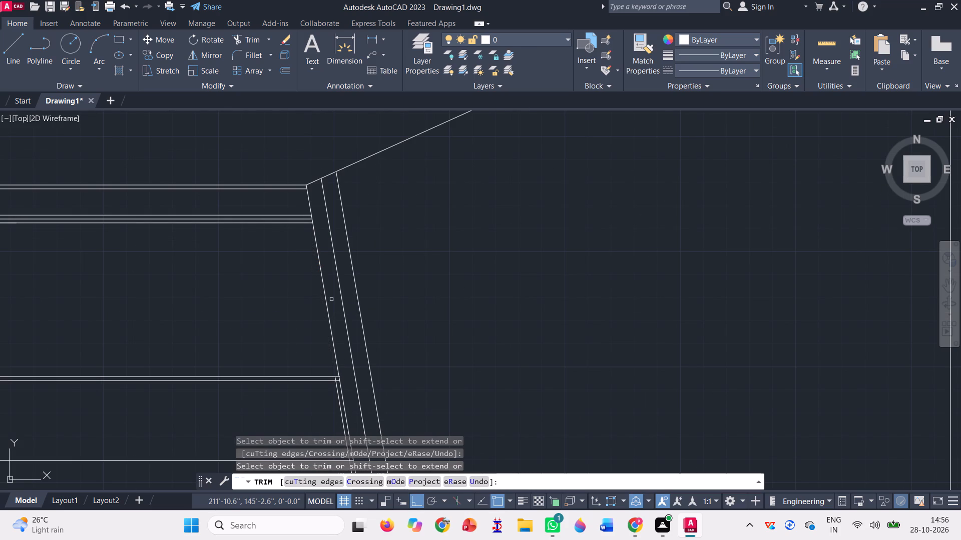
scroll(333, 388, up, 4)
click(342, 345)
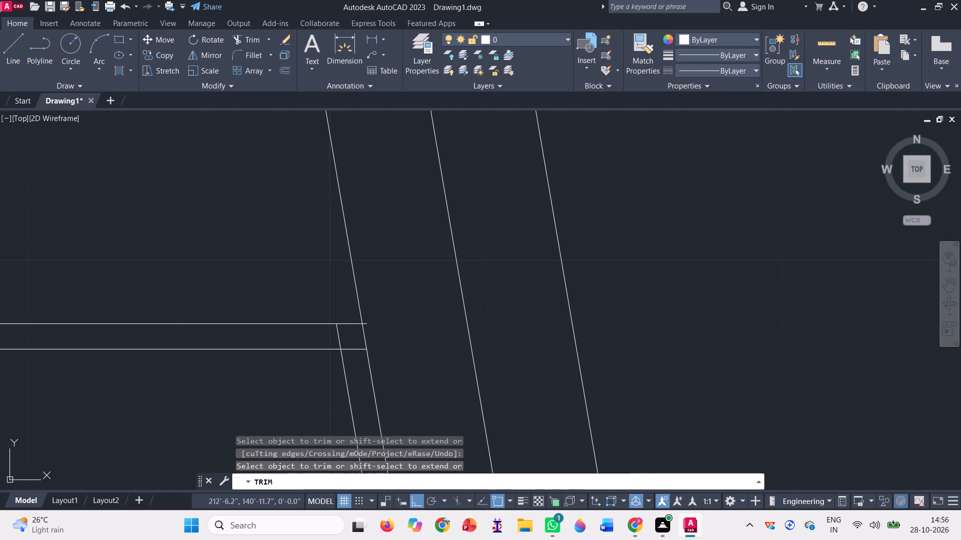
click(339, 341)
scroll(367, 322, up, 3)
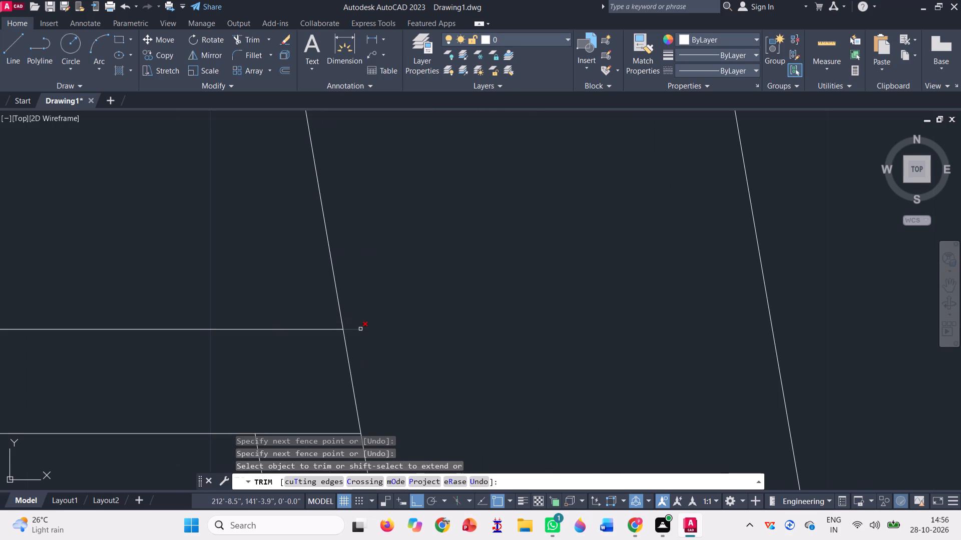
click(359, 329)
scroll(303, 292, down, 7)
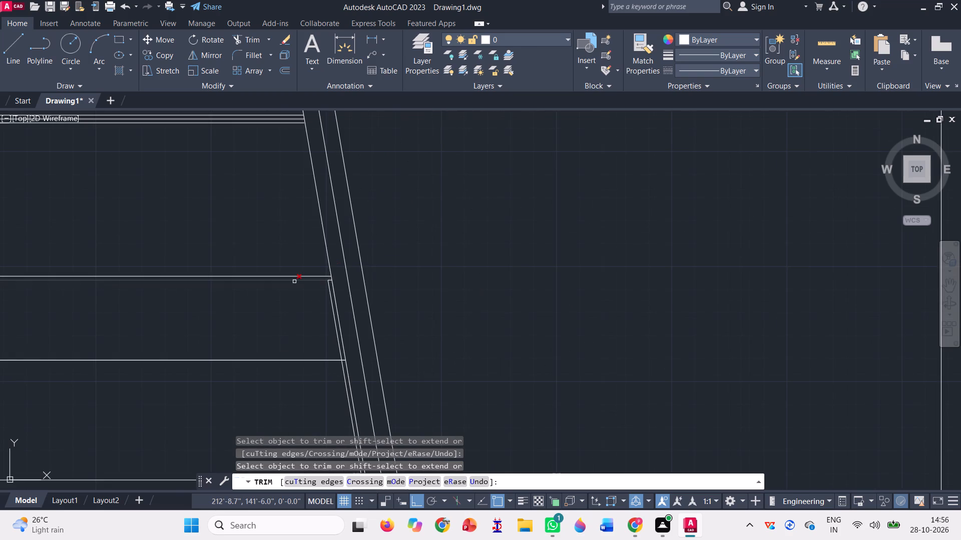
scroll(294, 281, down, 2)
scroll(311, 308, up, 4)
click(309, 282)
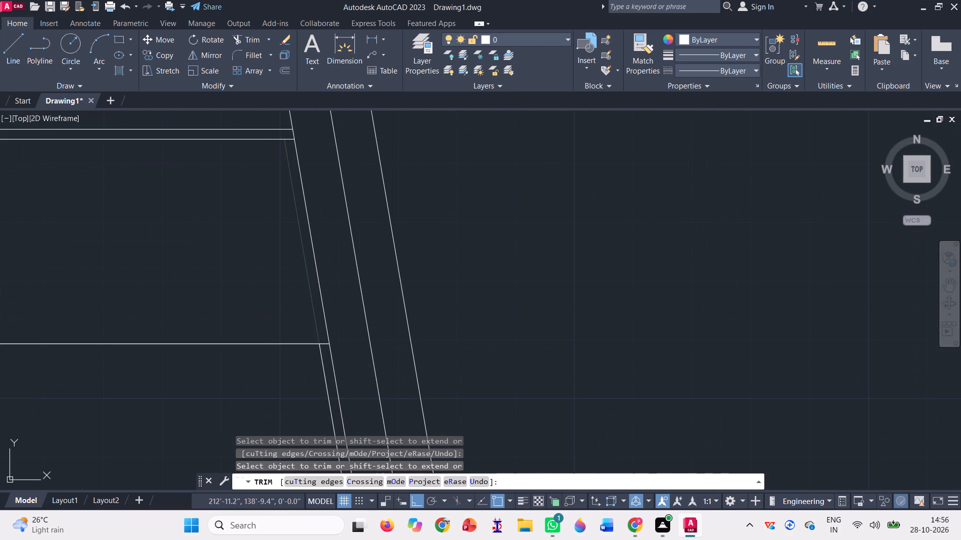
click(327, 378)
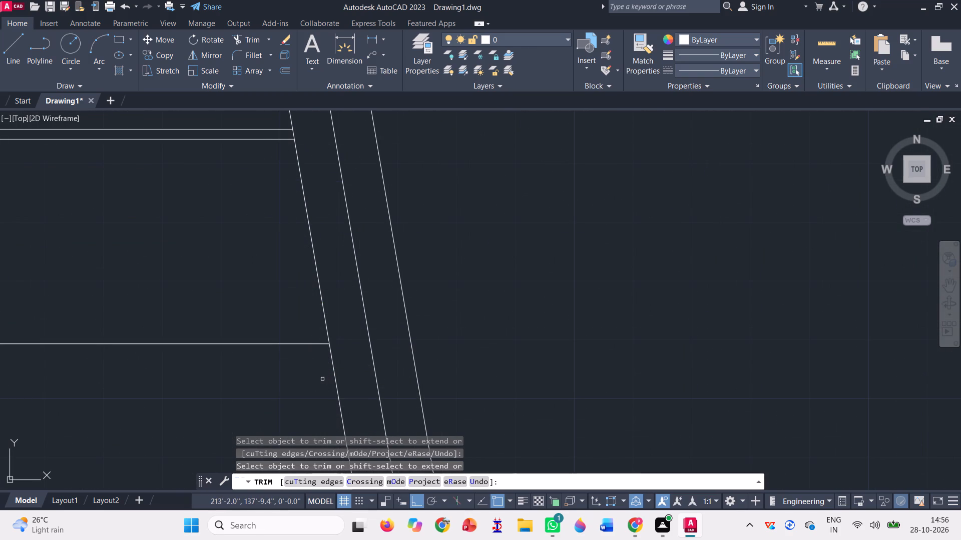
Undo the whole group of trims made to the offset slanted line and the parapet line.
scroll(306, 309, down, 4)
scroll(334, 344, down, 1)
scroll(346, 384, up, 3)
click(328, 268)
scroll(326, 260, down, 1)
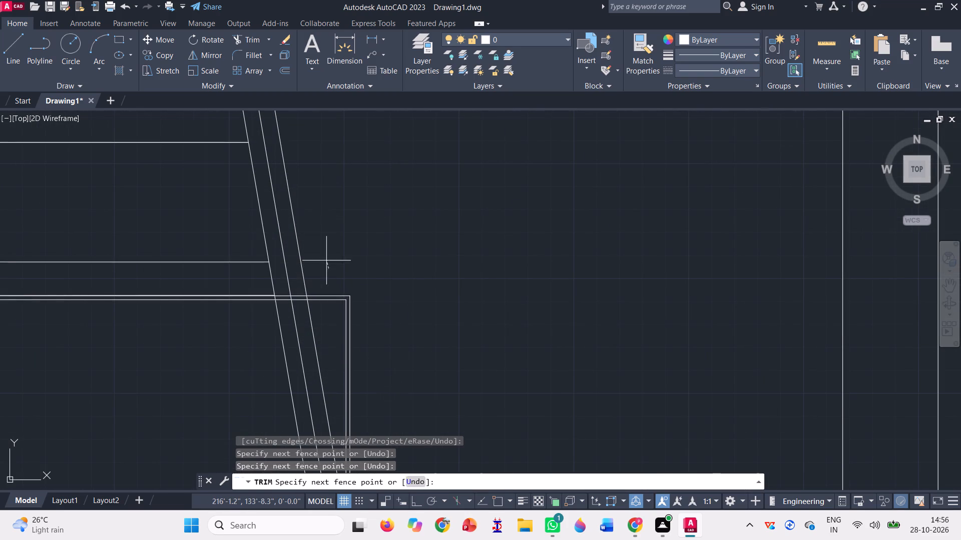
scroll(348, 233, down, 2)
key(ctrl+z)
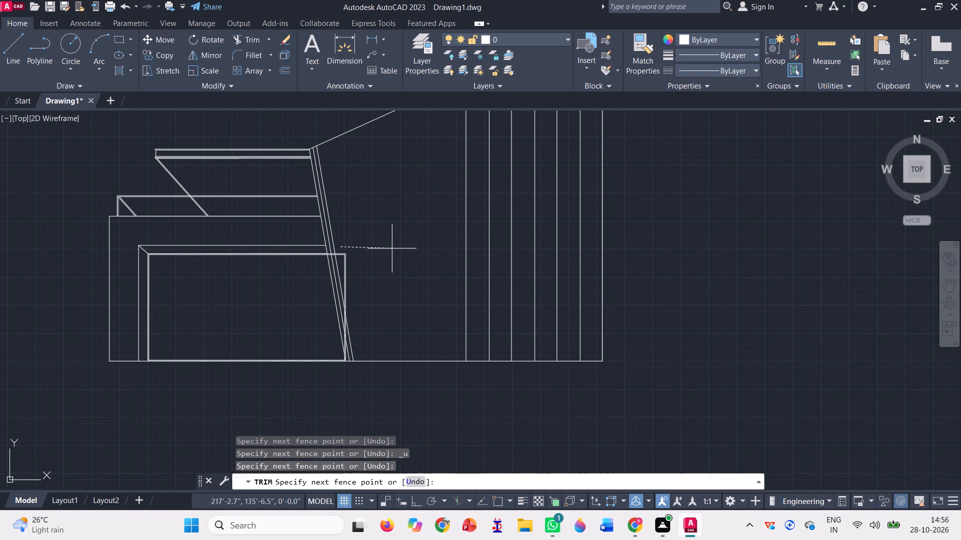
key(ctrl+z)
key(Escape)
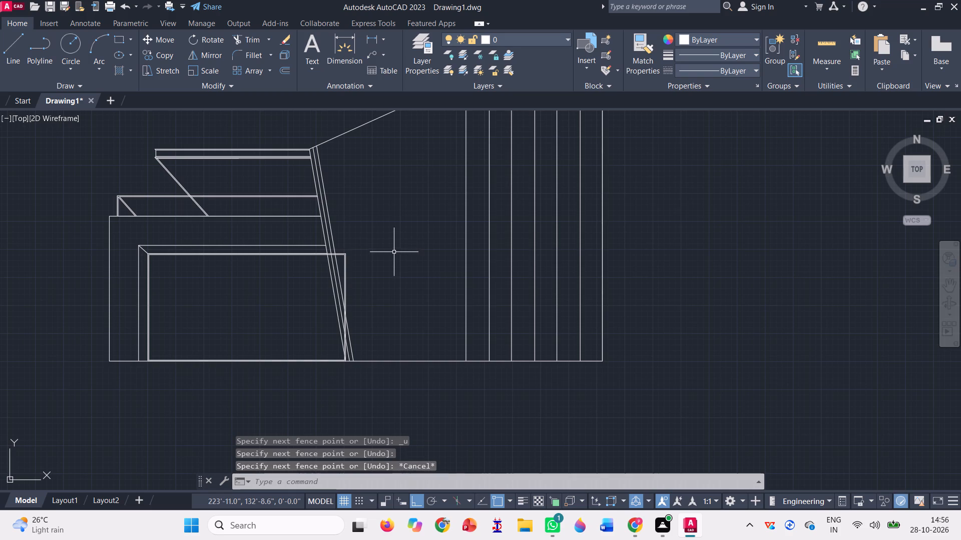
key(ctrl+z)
Trim the offset slanted line between the recessed frame's outer top line and the inner rectangle's top edge.
scroll(341, 178, up, 4)
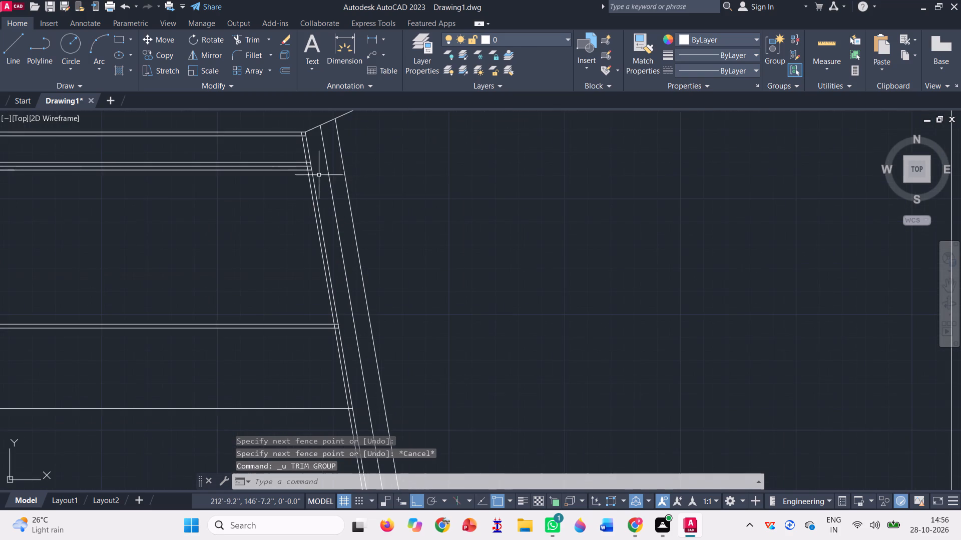
scroll(294, 163, up, 1)
click(236, 36)
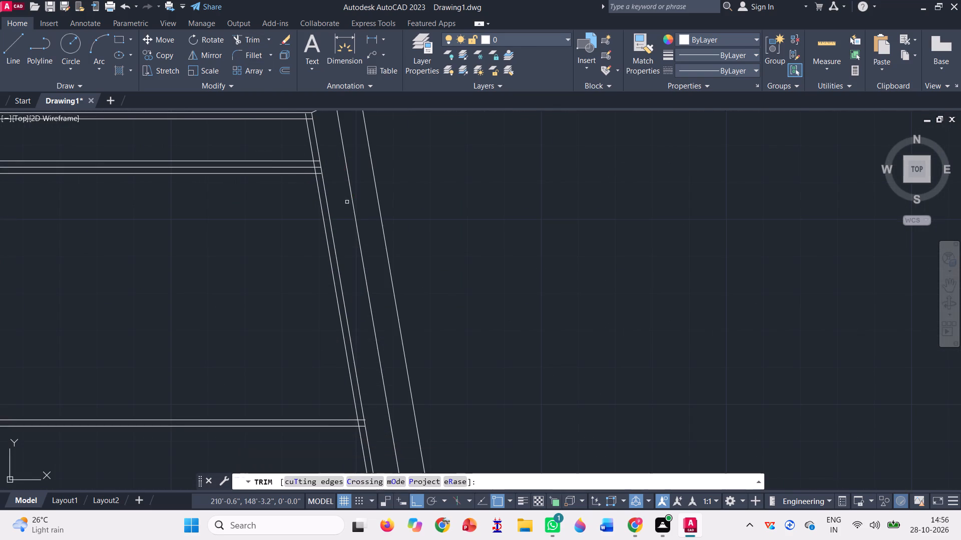
scroll(347, 202, down, 3)
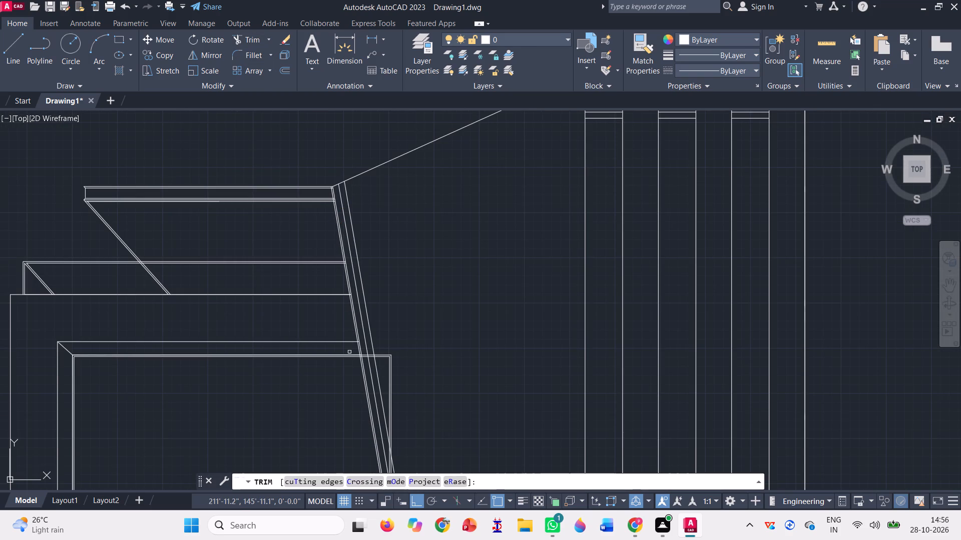
scroll(362, 352, up, 4)
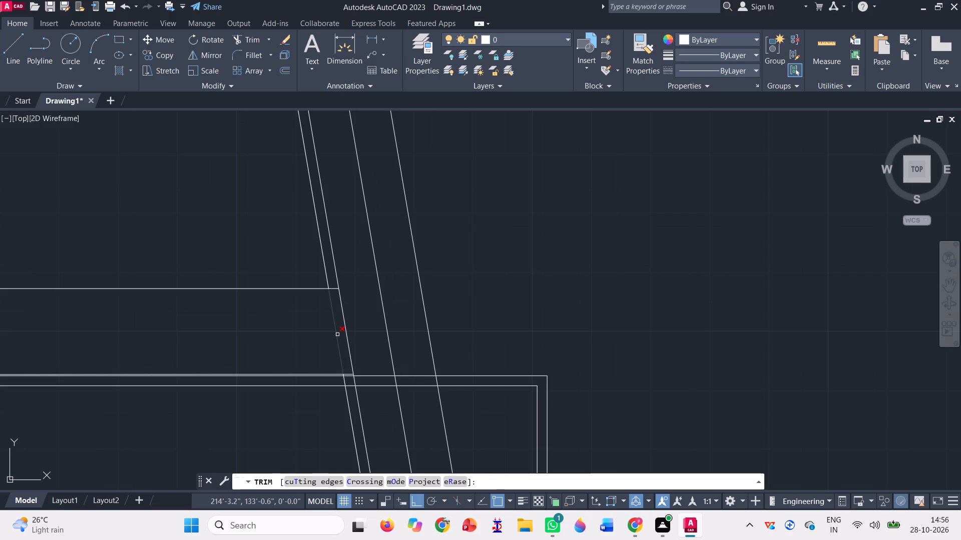
click(337, 334)
scroll(346, 391, up, 3)
click(337, 351)
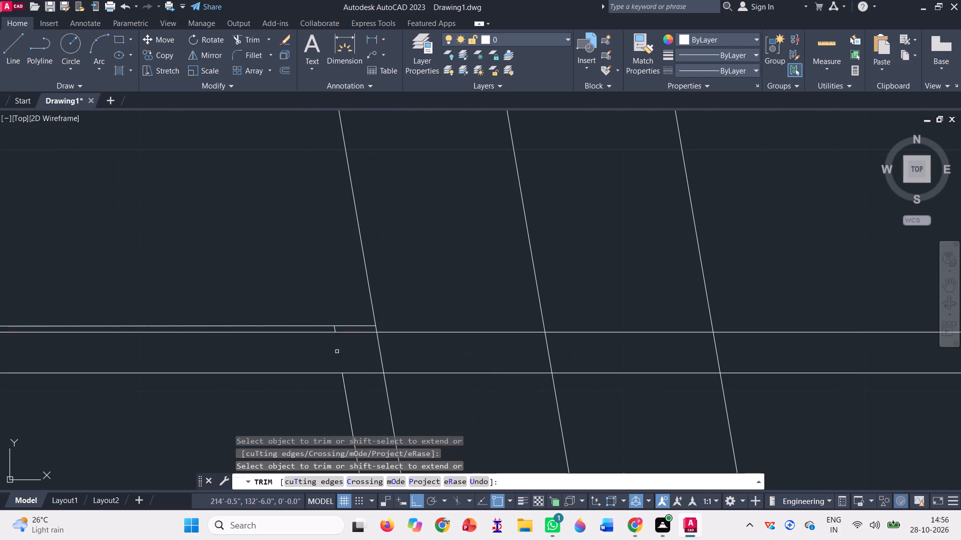
scroll(336, 322, up, 4)
click(307, 371)
click(328, 363)
scroll(324, 346, down, 2)
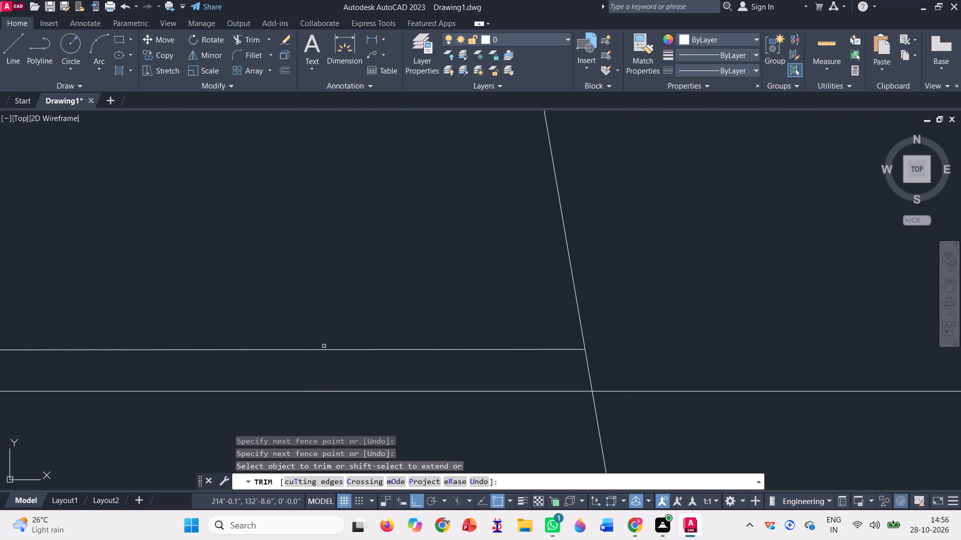
Trim the inner rectangle's top edge between the offset slanted line and the nearest slanted facade line.
scroll(324, 346, down, 6)
scroll(392, 329, down, 2)
scroll(469, 316, down, 2)
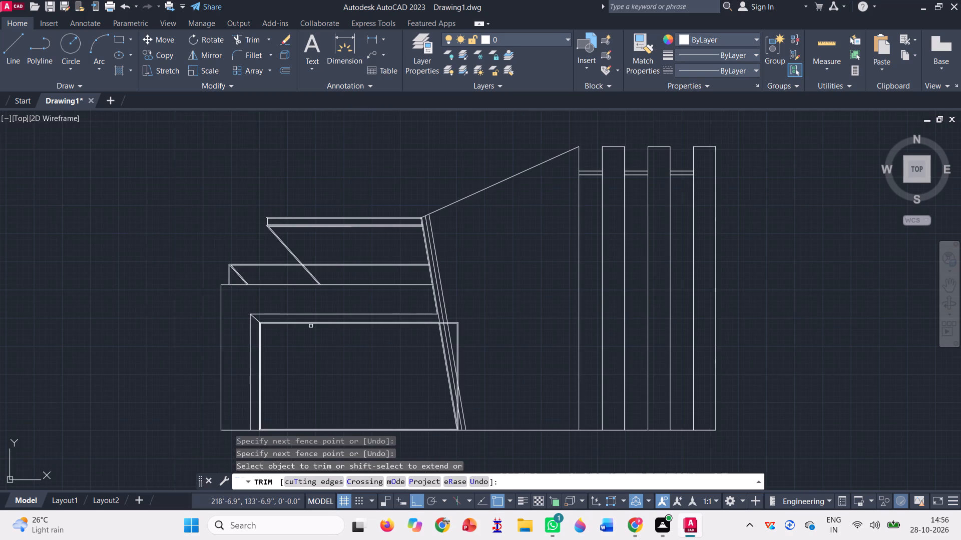
scroll(310, 324, up, 4)
scroll(221, 320, down, 3)
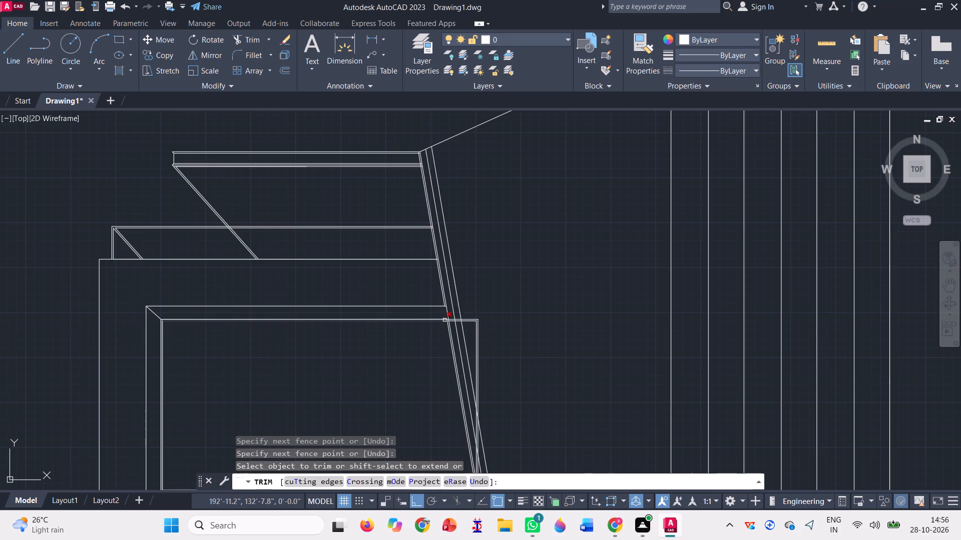
scroll(451, 328, up, 7)
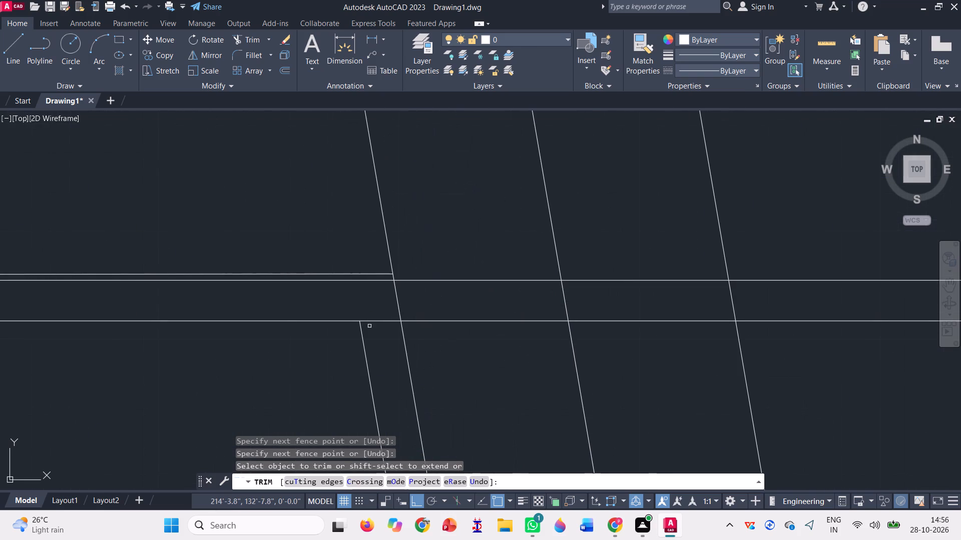
click(376, 320)
scroll(396, 313, down, 2)
Trim away the near-duplicate frame line running just above the outer rectangle's top edge.
scroll(384, 305, down, 2)
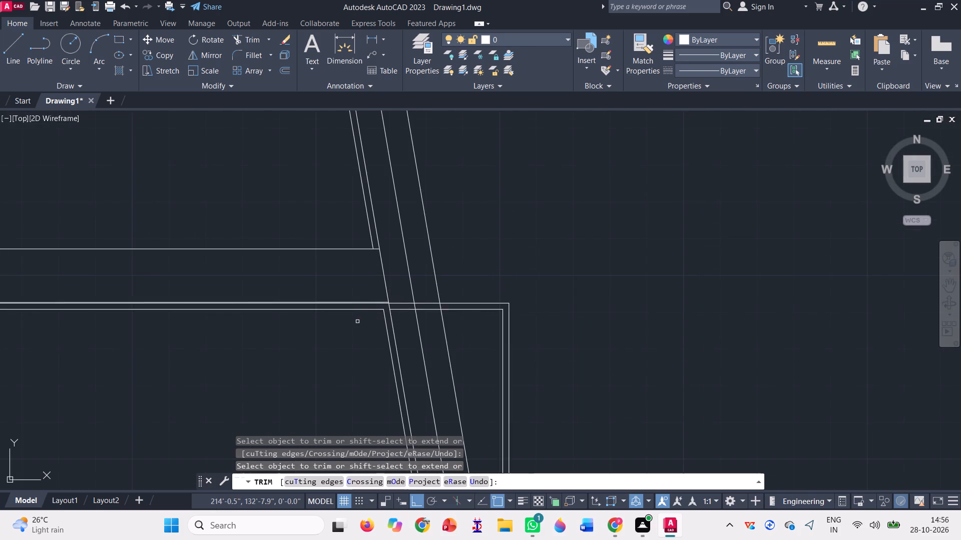
scroll(359, 320, down, 1)
scroll(277, 315, down, 2)
scroll(11, 312, up, 4)
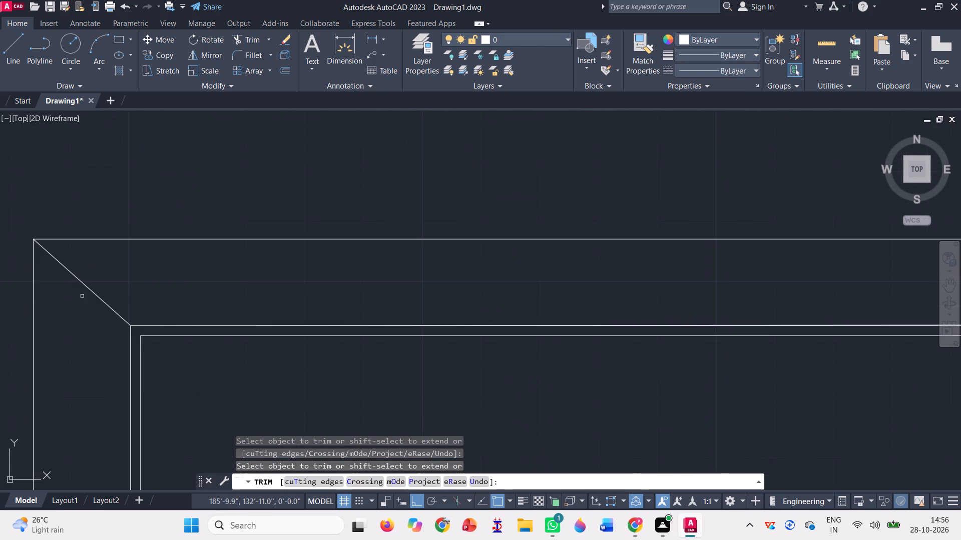
scroll(173, 299, up, 3)
scroll(77, 312, down, 3)
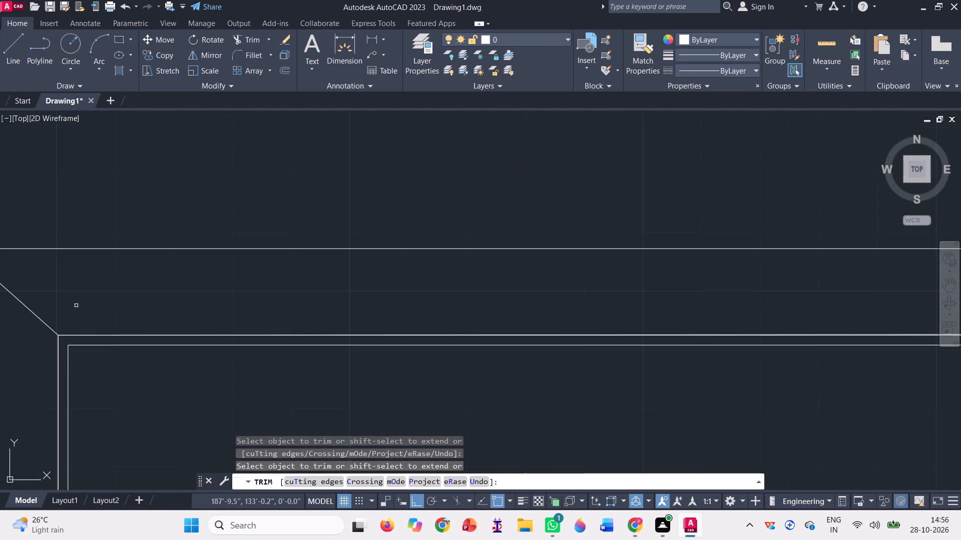
scroll(76, 305, up, 2)
scroll(76, 304, down, 7)
scroll(168, 281, up, 4)
scroll(379, 335, up, 4)
click(452, 309)
click(451, 296)
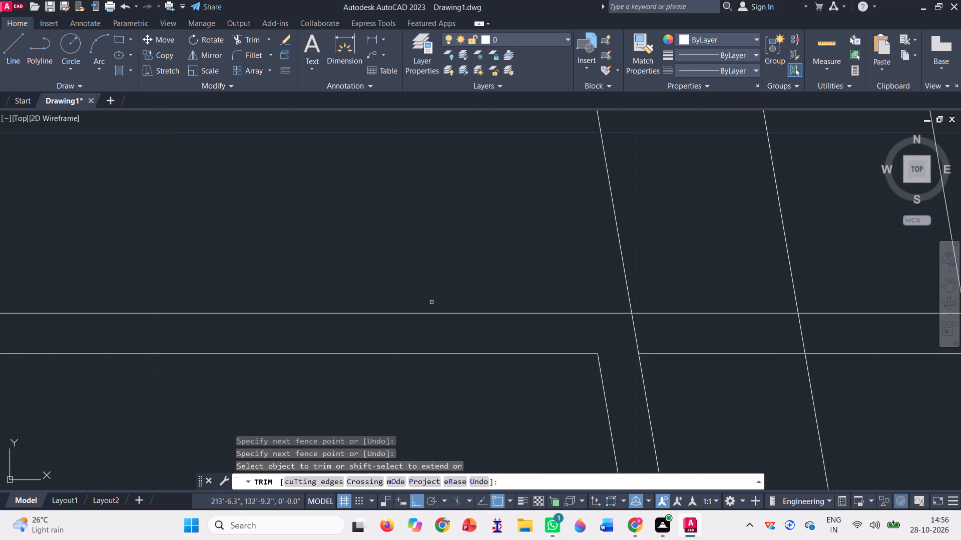
Trim the top edges of both frame rectangles across and beyond the slanted facade lines, together with their far corners.
scroll(431, 301, down, 5)
scroll(458, 300, up, 3)
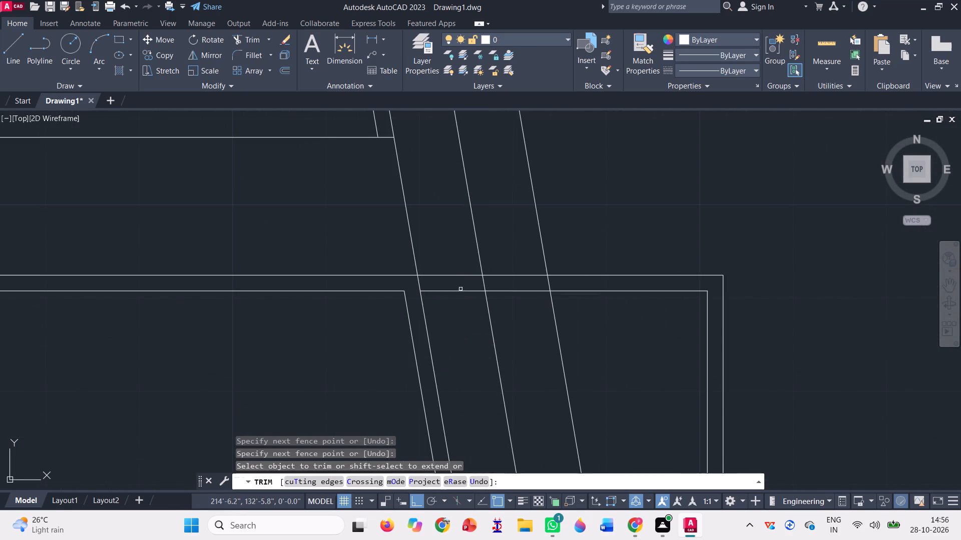
click(455, 262)
click(461, 306)
click(502, 262)
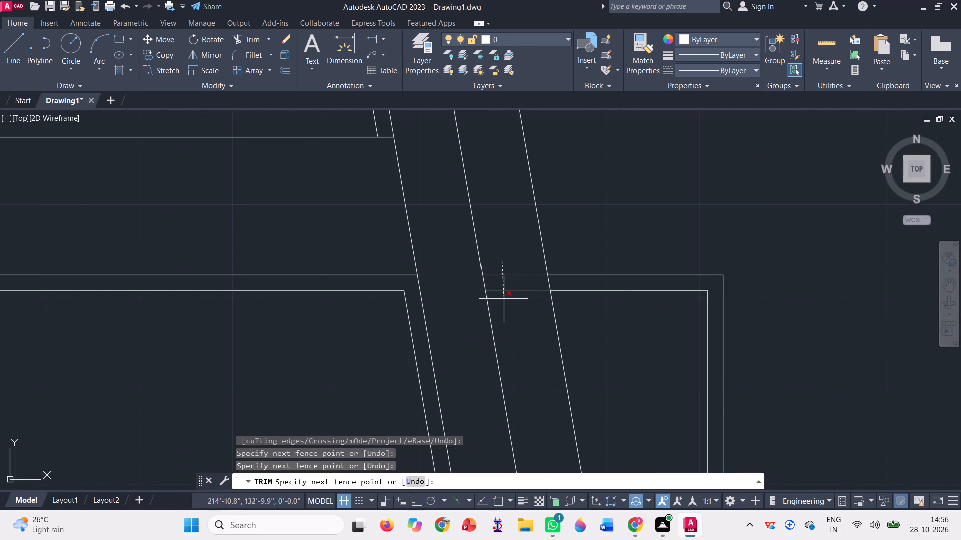
click(504, 300)
click(581, 250)
click(781, 355)
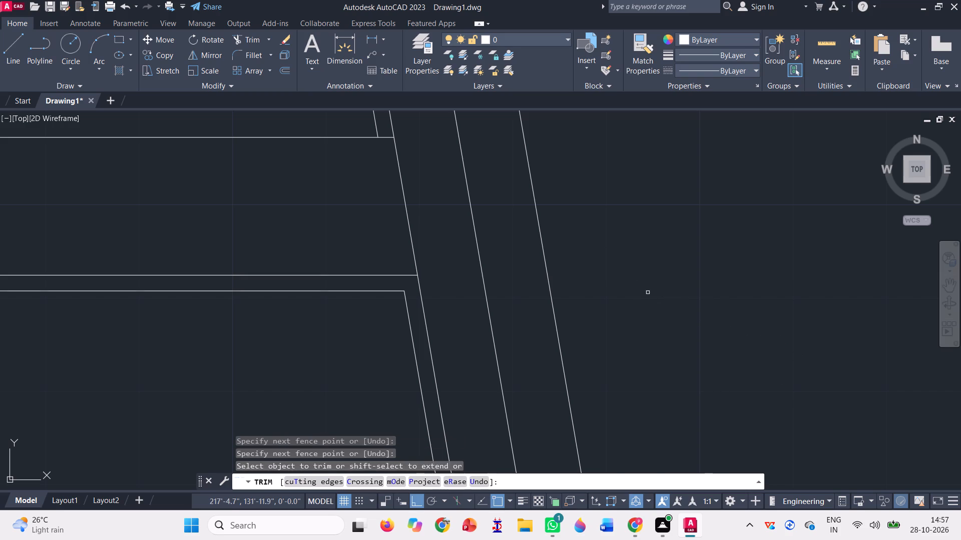
Trim away the rectangles' remaining vertical sides where they cross the slanted facade lines, including the inner rectangle's bottom corner stub.
scroll(636, 273, down, 6)
scroll(656, 341, up, 3)
scroll(594, 350, up, 1)
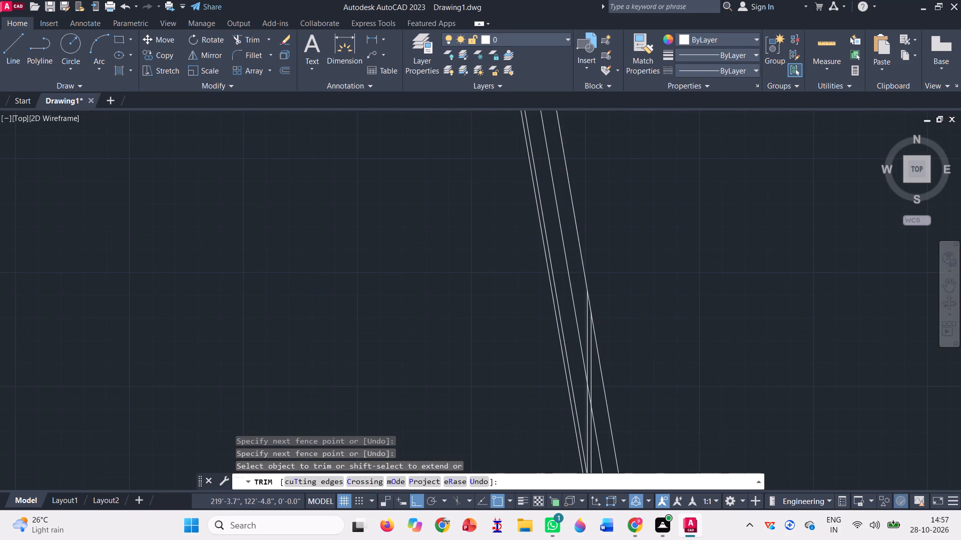
scroll(594, 350, up, 2)
click(594, 354)
click(556, 262)
scroll(550, 264, down, 3)
scroll(559, 403, up, 3)
click(568, 393)
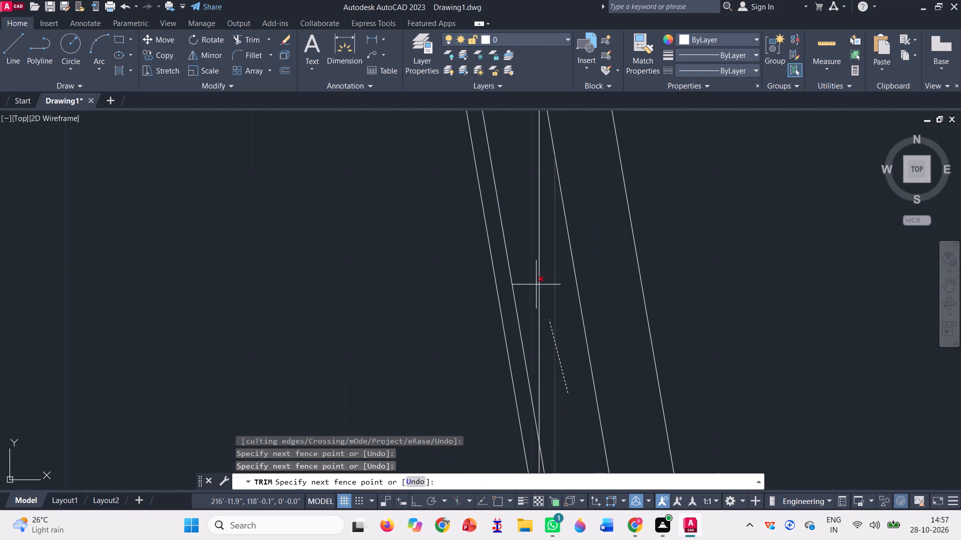
click(530, 274)
scroll(506, 286, down, 2)
scroll(533, 387, up, 4)
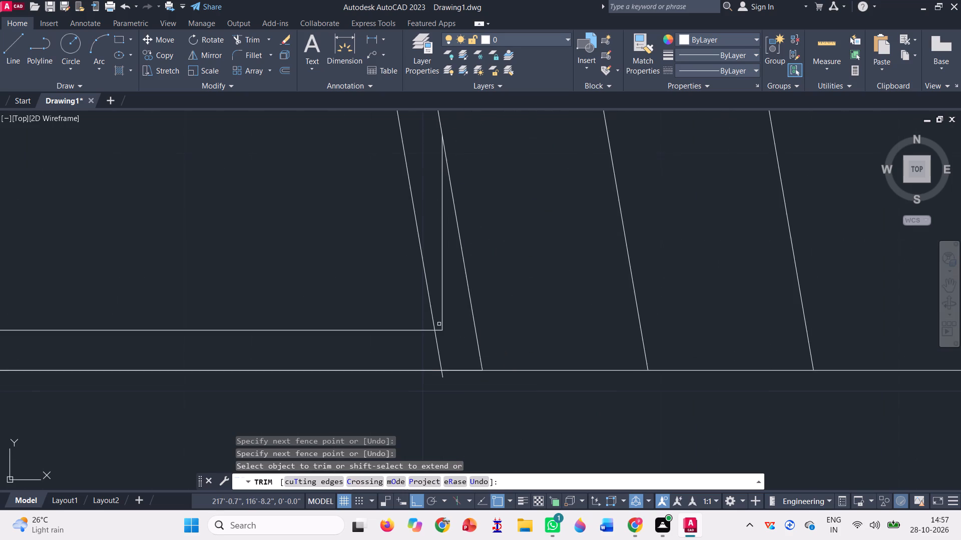
scroll(438, 323, up, 3)
click(436, 365)
click(461, 270)
Trim the offset slanted line's lower end, both past the base line and up to the inner rectangle's bottom edge.
scroll(436, 278, down, 3)
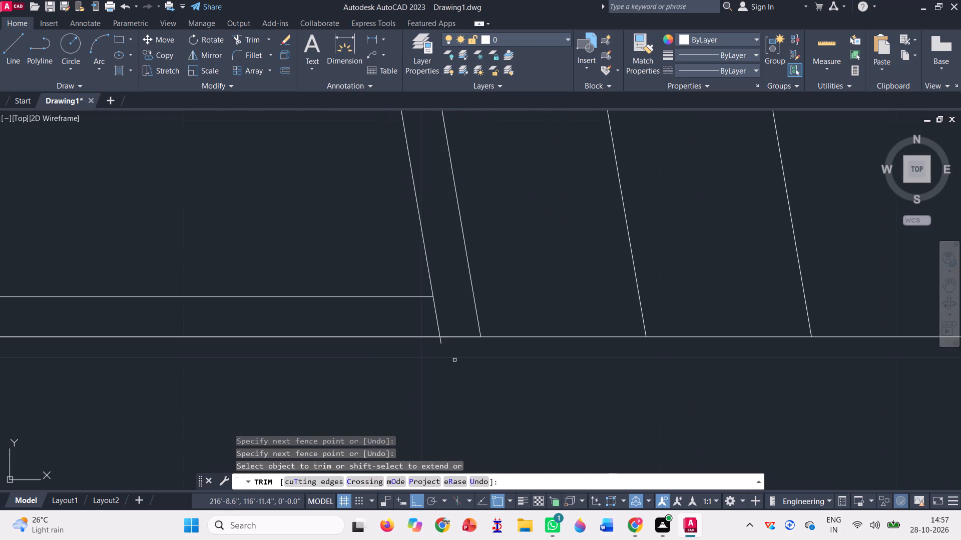
scroll(454, 363, up, 3)
click(405, 272)
click(391, 272)
scroll(406, 320, down, 3)
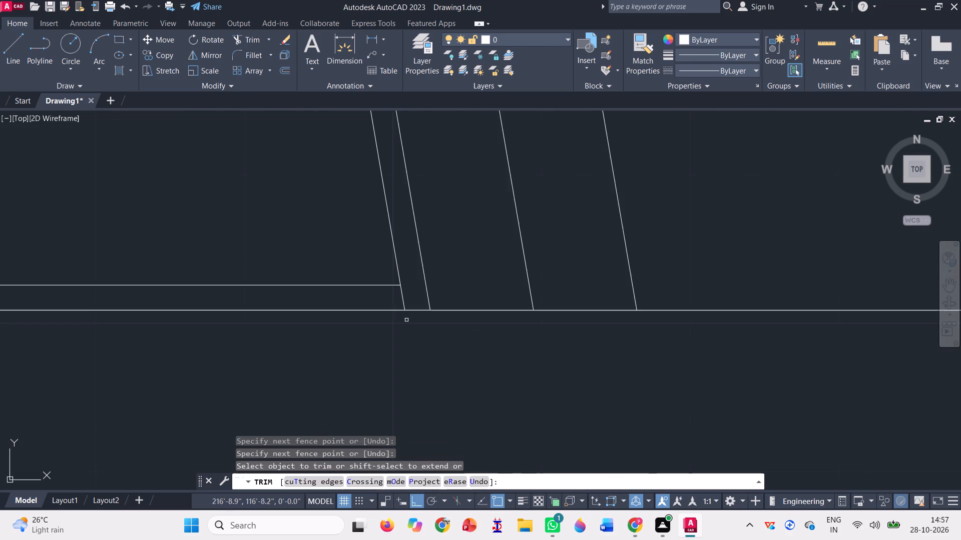
scroll(406, 320, down, 3)
scroll(405, 319, up, 2)
click(410, 302)
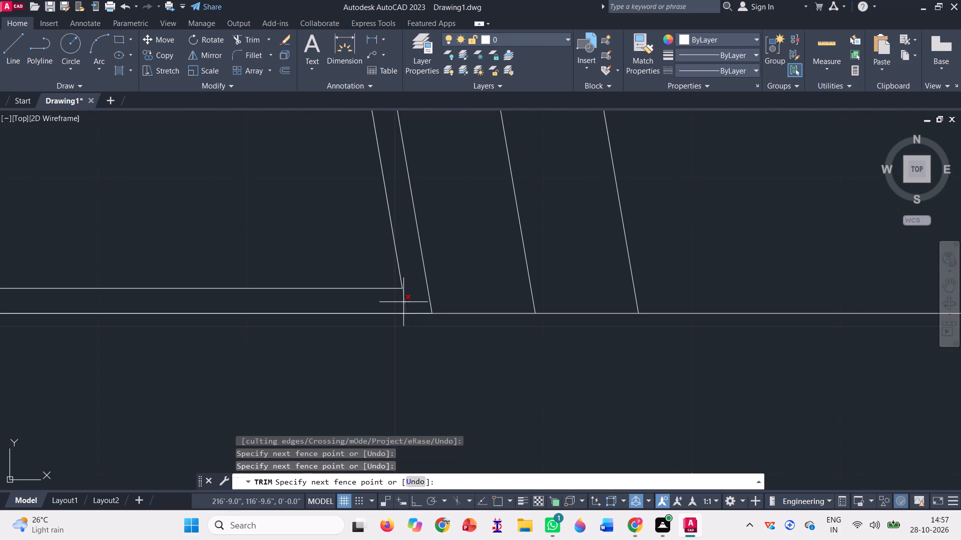
click(402, 302)
Trim the offset slanted line out of the canopy's top band and down to the canopy's lower group of lines.
scroll(418, 333, down, 7)
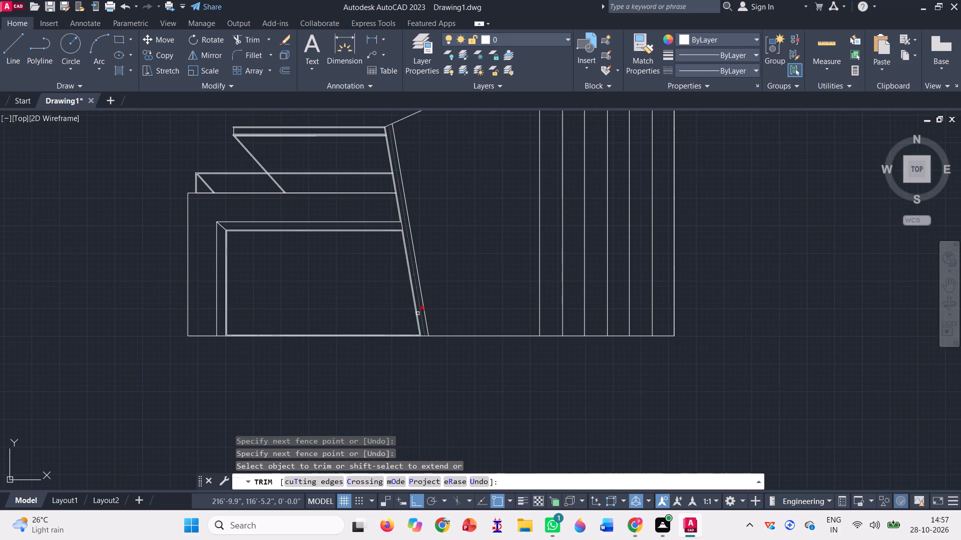
scroll(386, 223, up, 4)
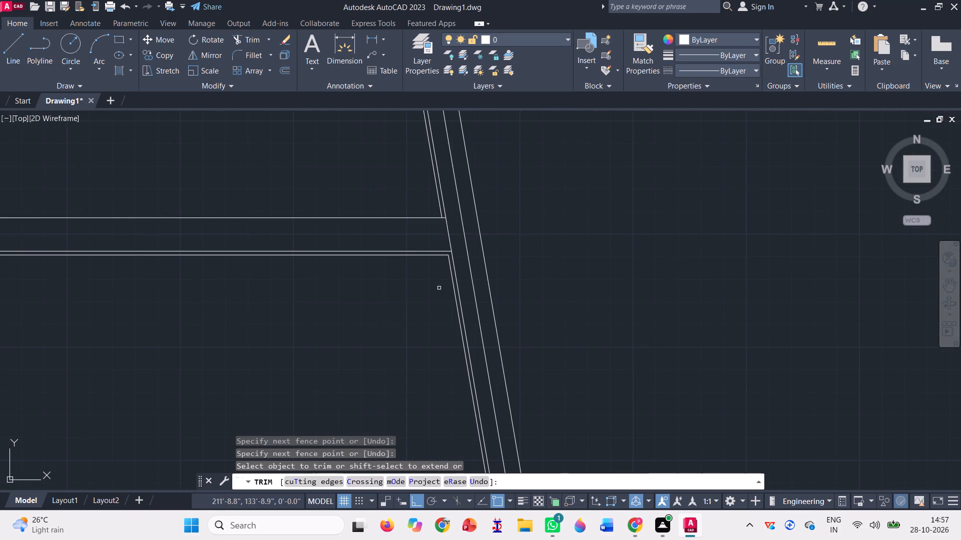
scroll(438, 289, down, 3)
scroll(433, 154, up, 4)
scroll(371, 282, up, 2)
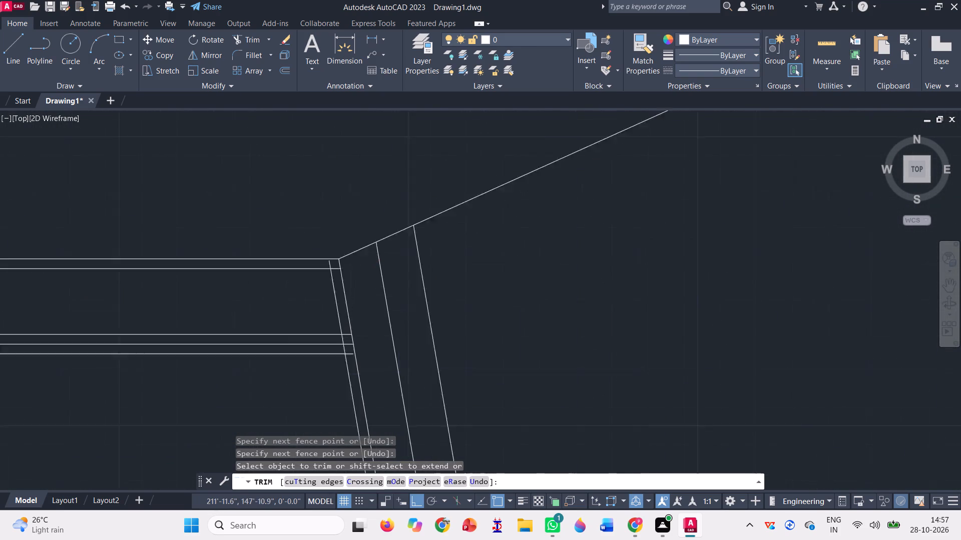
scroll(371, 281, up, 2)
click(202, 205)
click(186, 206)
click(231, 264)
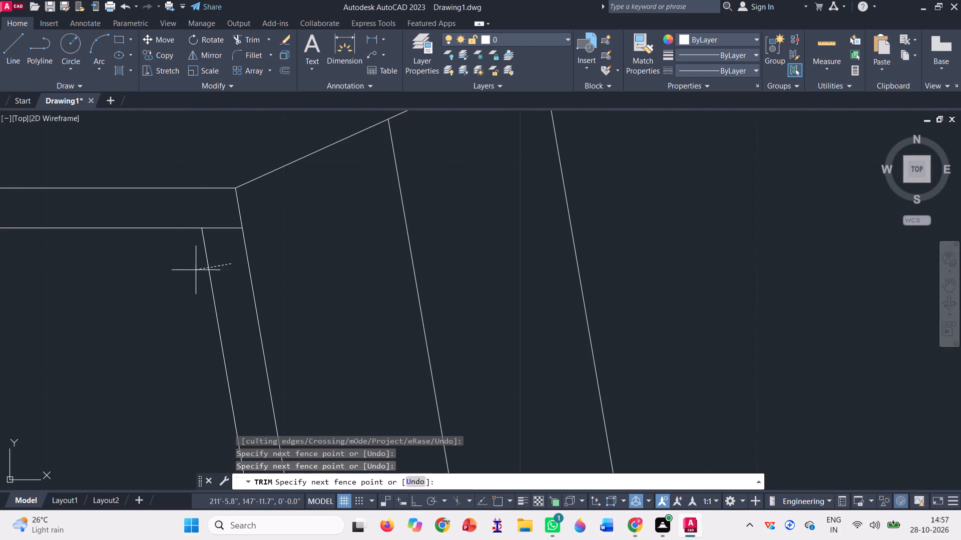
click(182, 270)
scroll(228, 208, down, 6)
scroll(232, 239, up, 4)
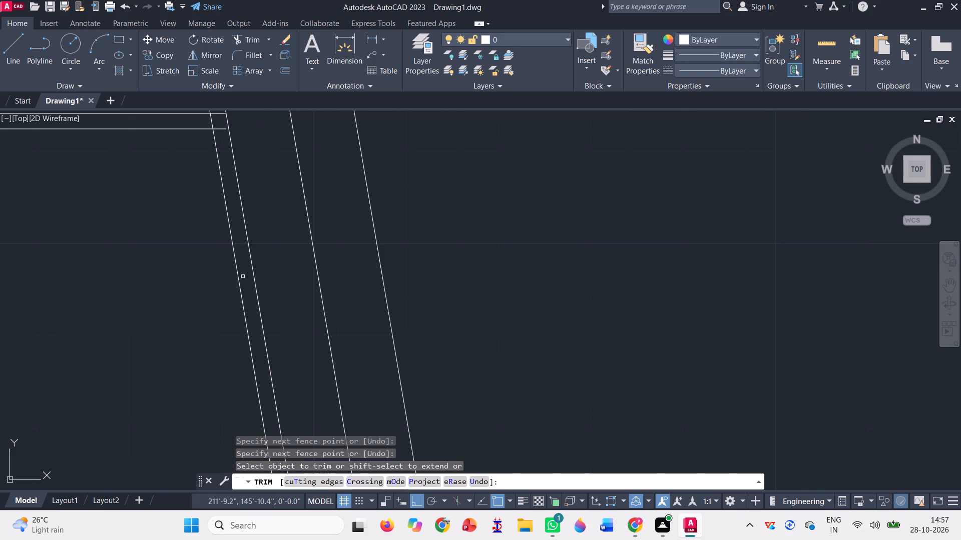
scroll(243, 276, down, 3)
key(Escape)
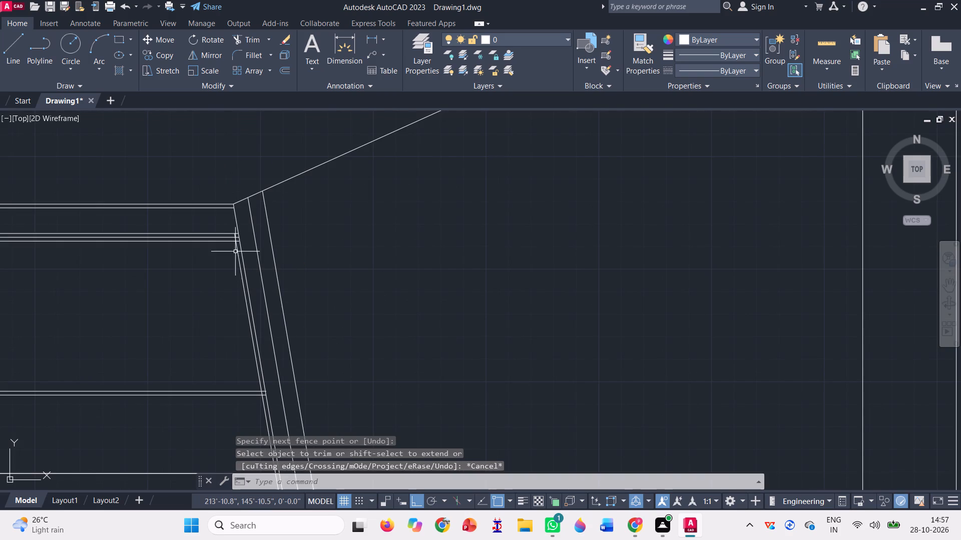
Trim the offset slanted line between the canopy's lower three lines and from there down to the parapet's top line.
click(249, 44)
scroll(237, 229, up, 1)
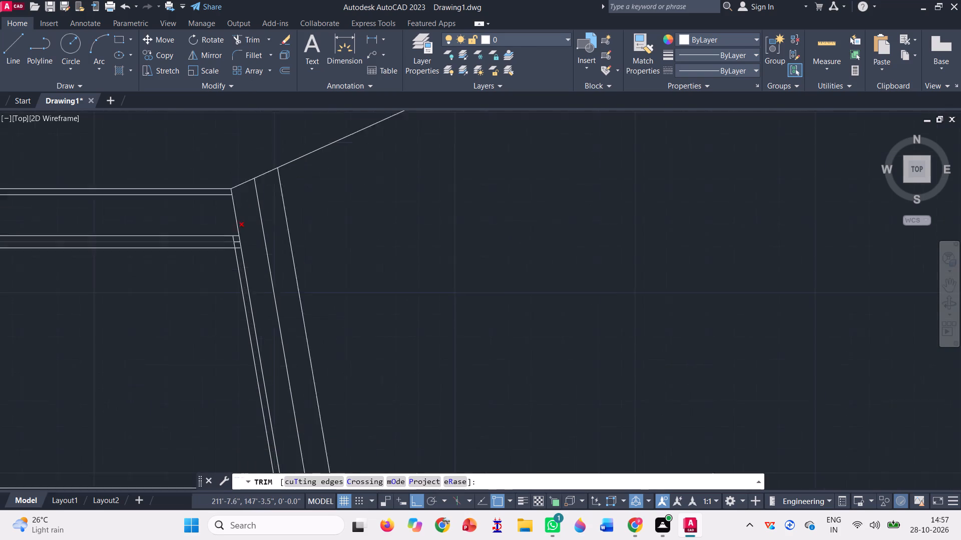
scroll(237, 229, up, 5)
click(228, 252)
click(181, 238)
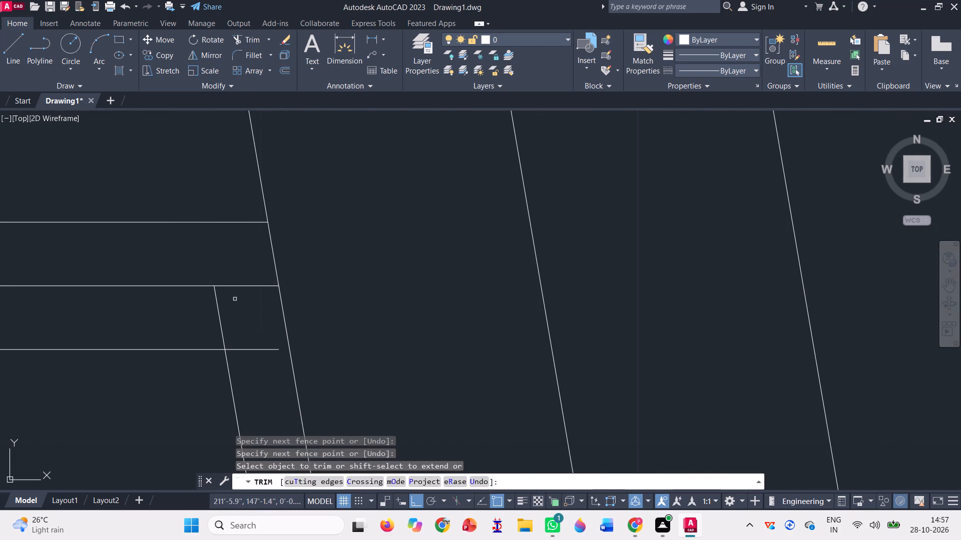
click(236, 300)
click(202, 305)
scroll(195, 219, down, 5)
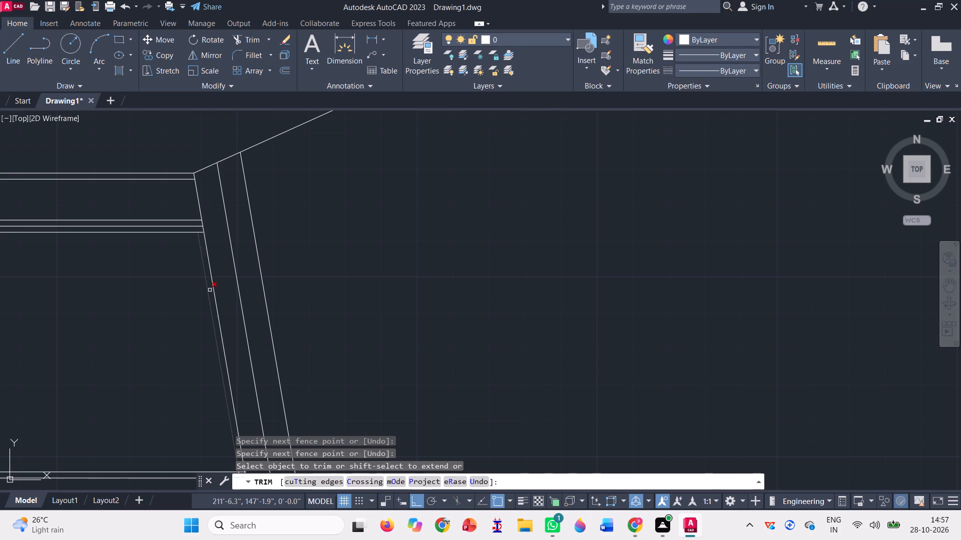
click(206, 289)
scroll(226, 226, down, 3)
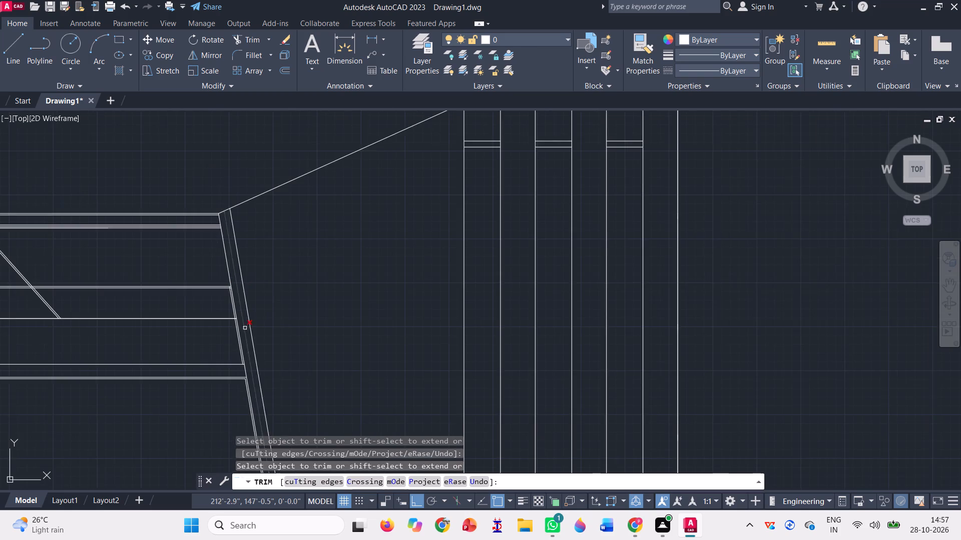
Trim the offset slanted line between and below the parapet lines, and cut the parapet top line's overhang past the facade.
scroll(245, 329, up, 3)
scroll(179, 161, up, 3)
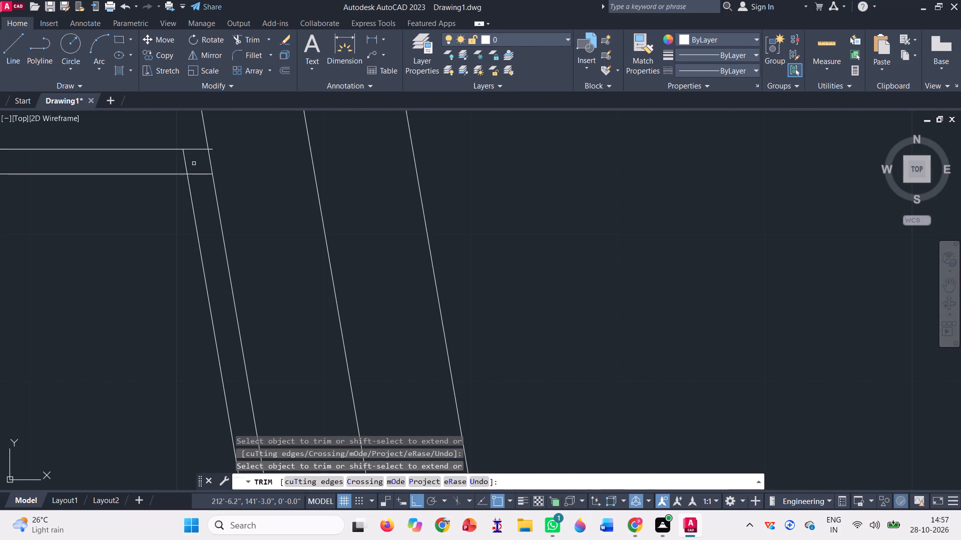
click(192, 162)
click(173, 157)
scroll(202, 147, up, 3)
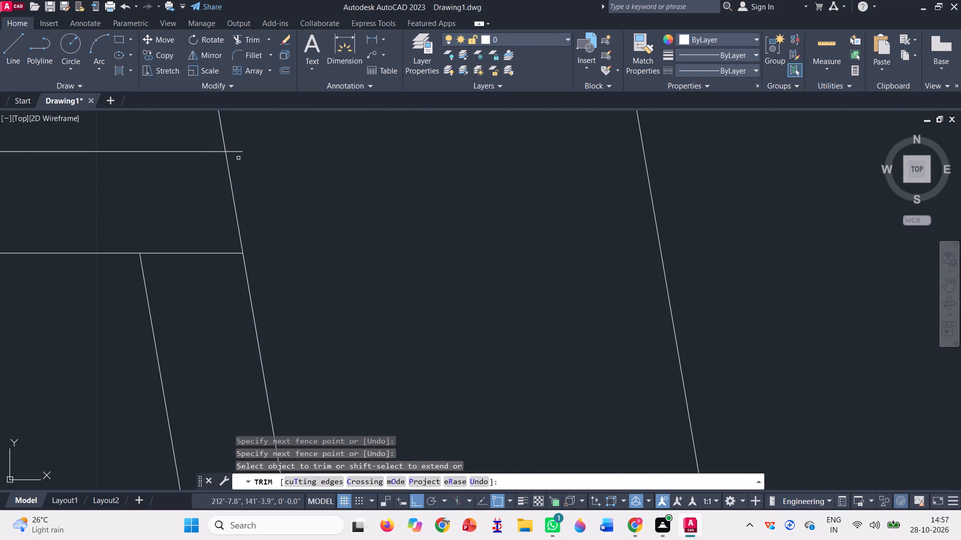
click(239, 156)
click(237, 146)
scroll(237, 146, down, 3)
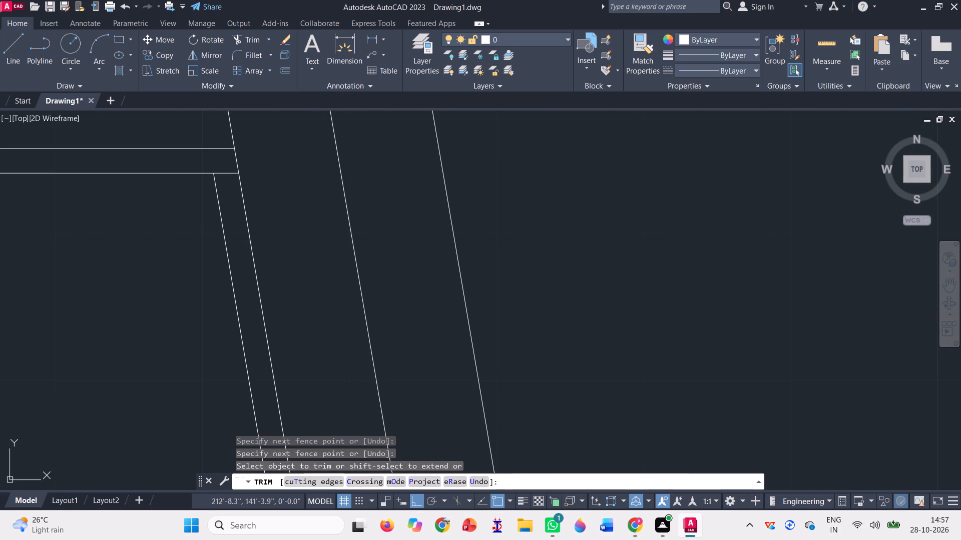
click(229, 230)
click(205, 220)
scroll(237, 194, down, 5)
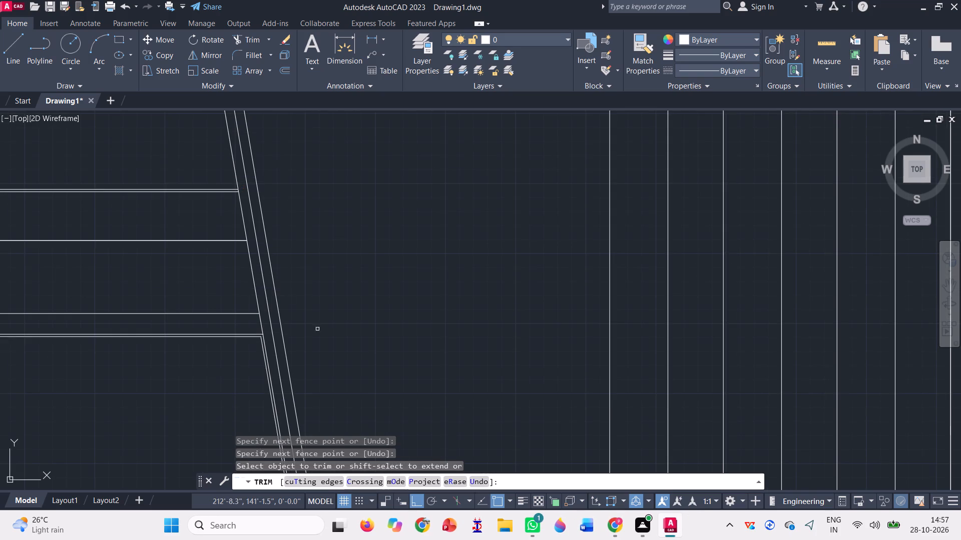
scroll(323, 330, down, 1)
key(Escape)
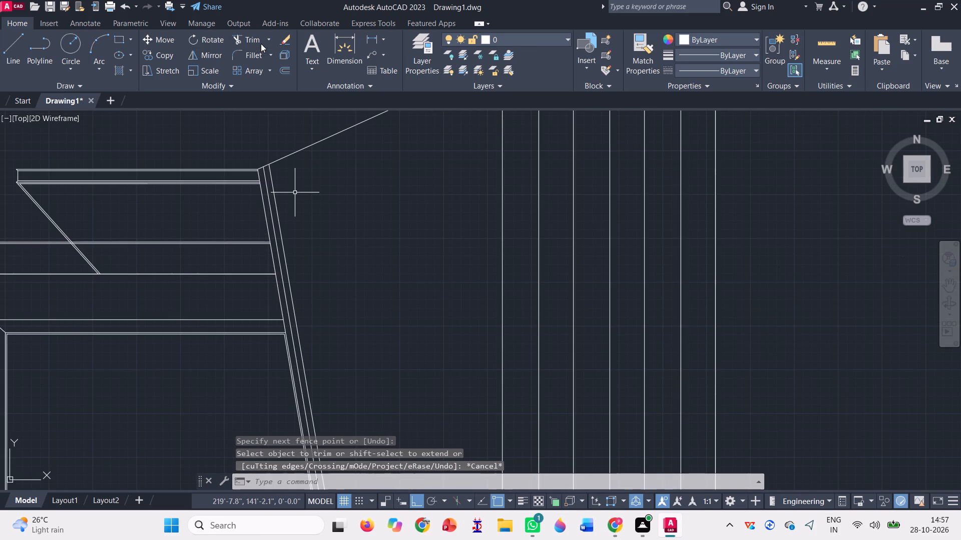
Extend the canopy's lowest horizontal line to the nearest slanted facade line.
click(268, 41)
click(261, 80)
scroll(260, 139, up, 2)
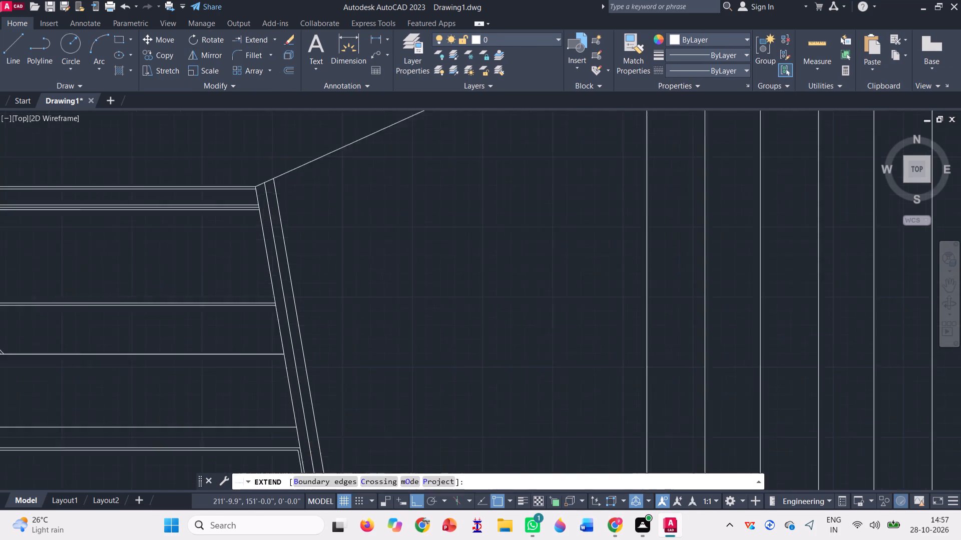
scroll(260, 139, up, 1)
scroll(229, 311, up, 1)
scroll(284, 200, down, 3)
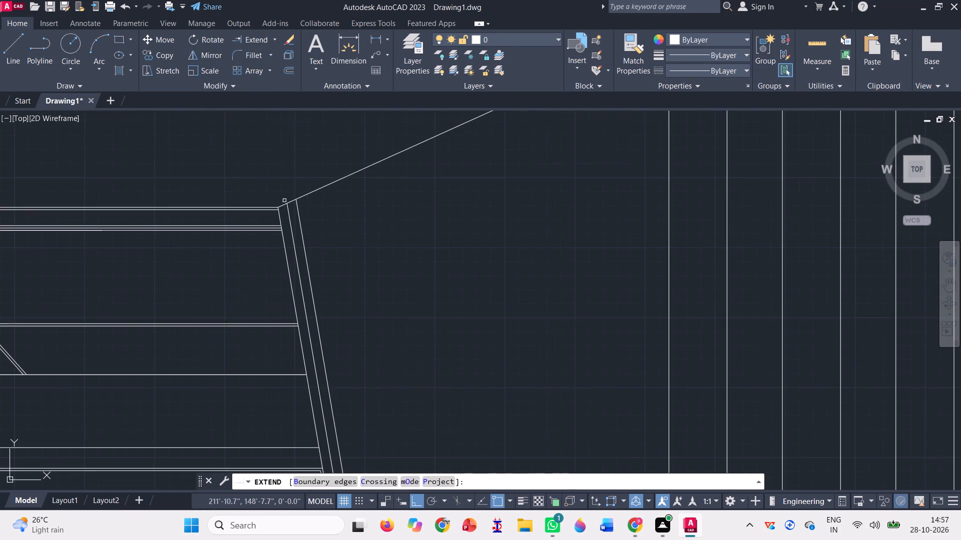
scroll(270, 235, up, 4)
click(292, 194)
click(291, 230)
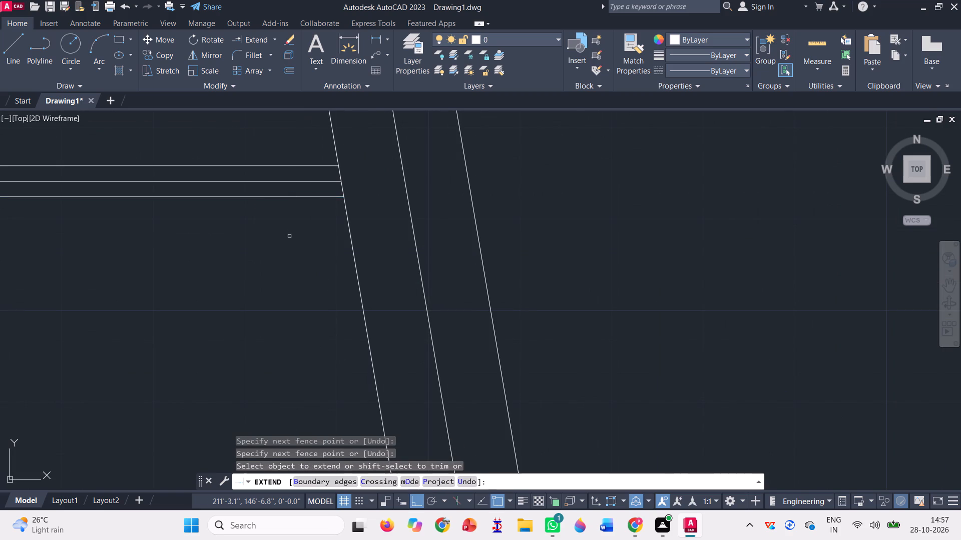
Examine the line junctions along the slanted facade, recessed frame, base line, parapet and canopy for gaps or leftover stubs.
scroll(293, 211, down, 6)
scroll(279, 233, up, 4)
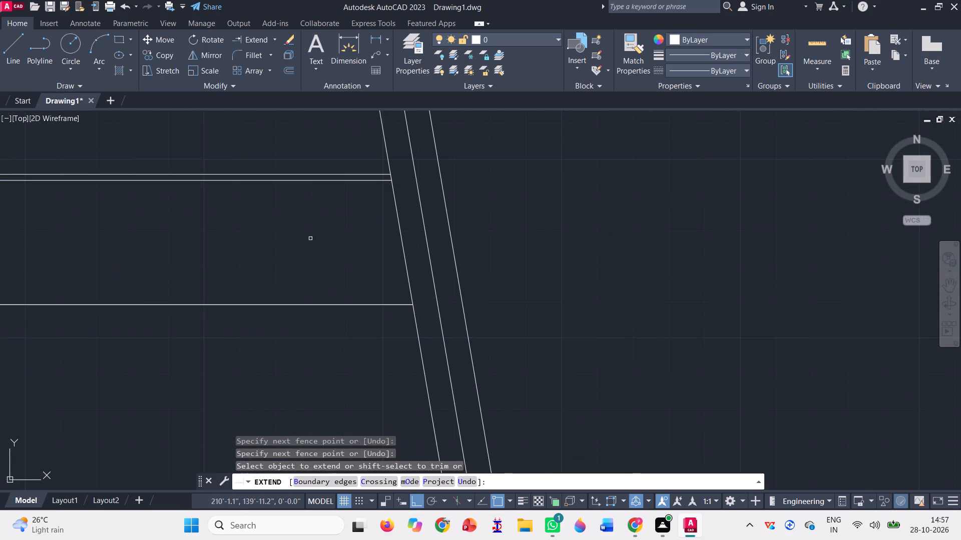
scroll(355, 166, up, 2)
scroll(299, 198, down, 4)
scroll(306, 273, up, 2)
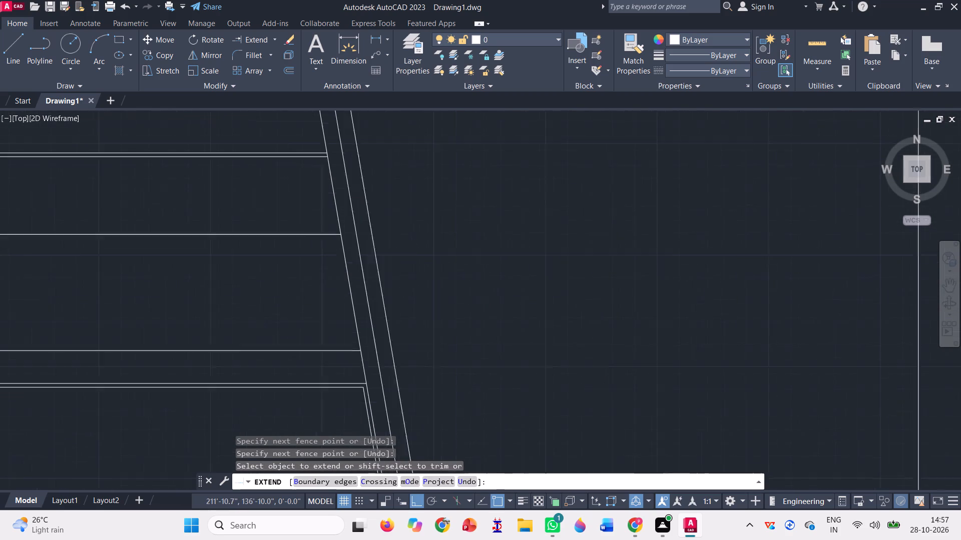
scroll(306, 273, up, 1)
scroll(281, 190, down, 3)
scroll(290, 285, up, 2)
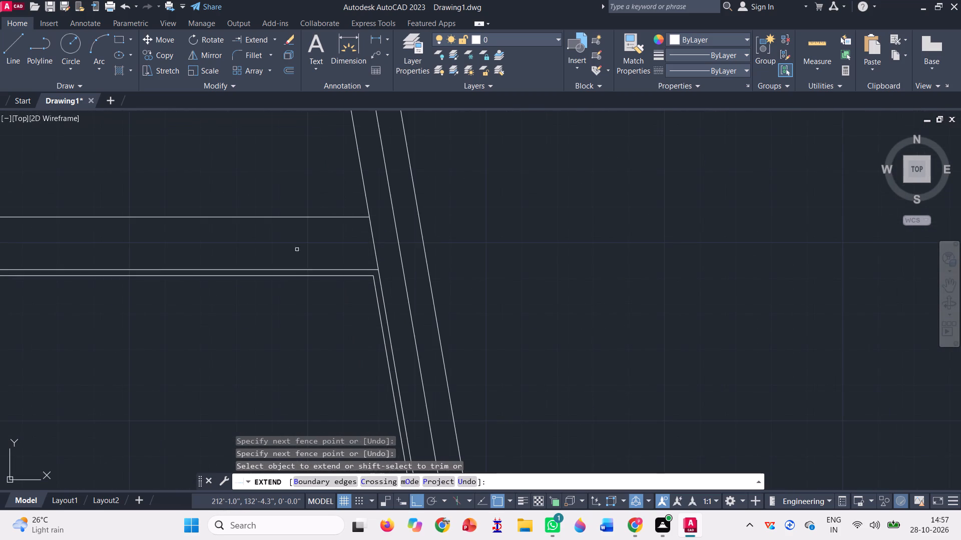
scroll(335, 195, down, 3)
scroll(403, 391, up, 3)
scroll(303, 349, up, 2)
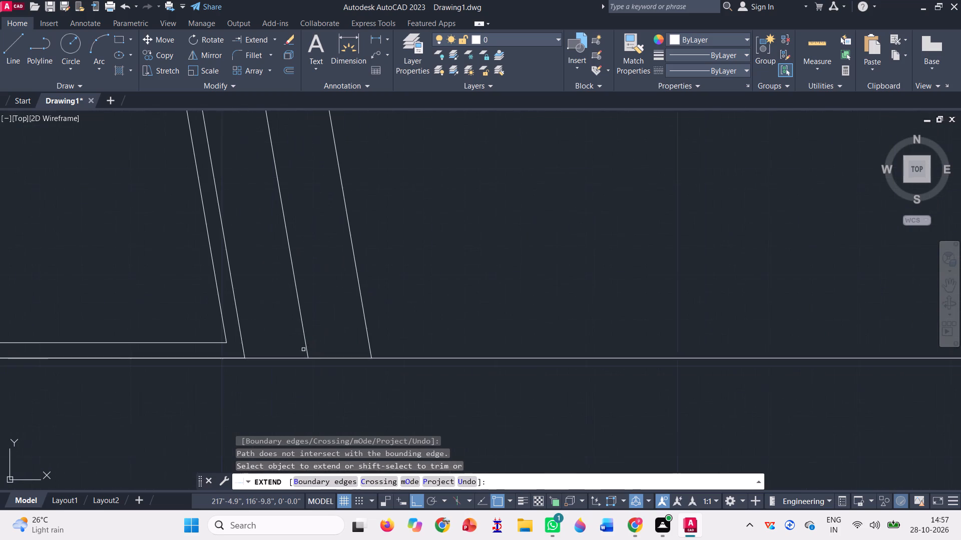
scroll(352, 355, down, 3)
scroll(395, 357, down, 2)
scroll(53, 342, up, 2)
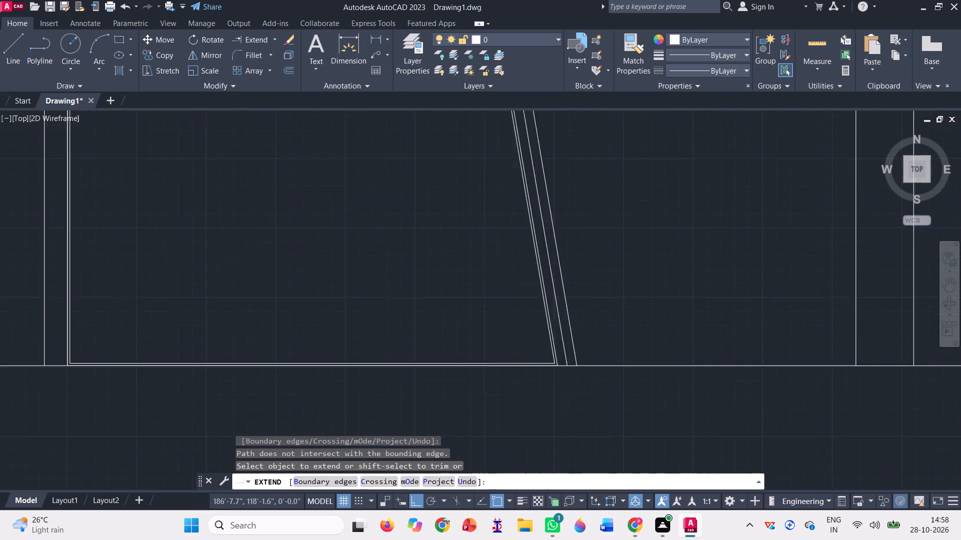
scroll(53, 342, up, 1)
scroll(269, 333, down, 4)
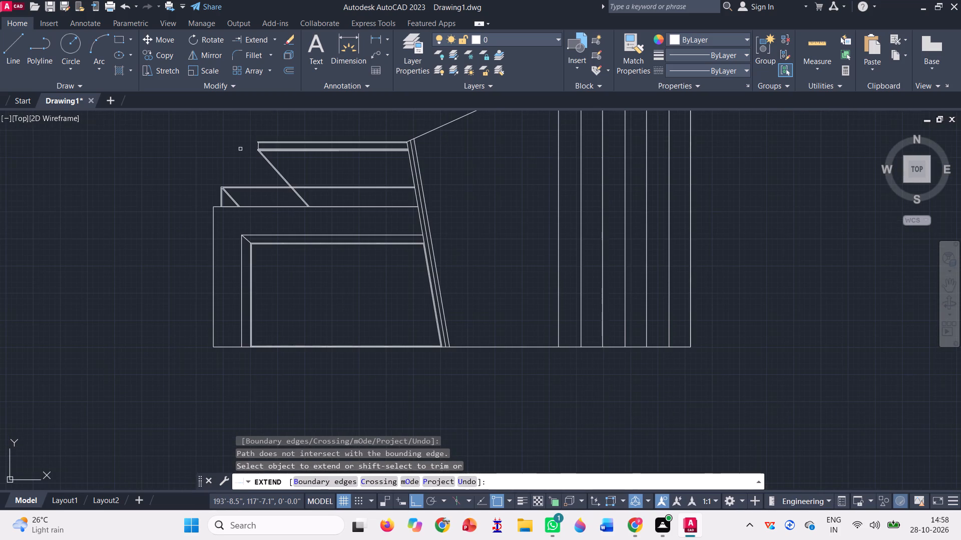
scroll(240, 149, up, 2)
scroll(318, 119, up, 2)
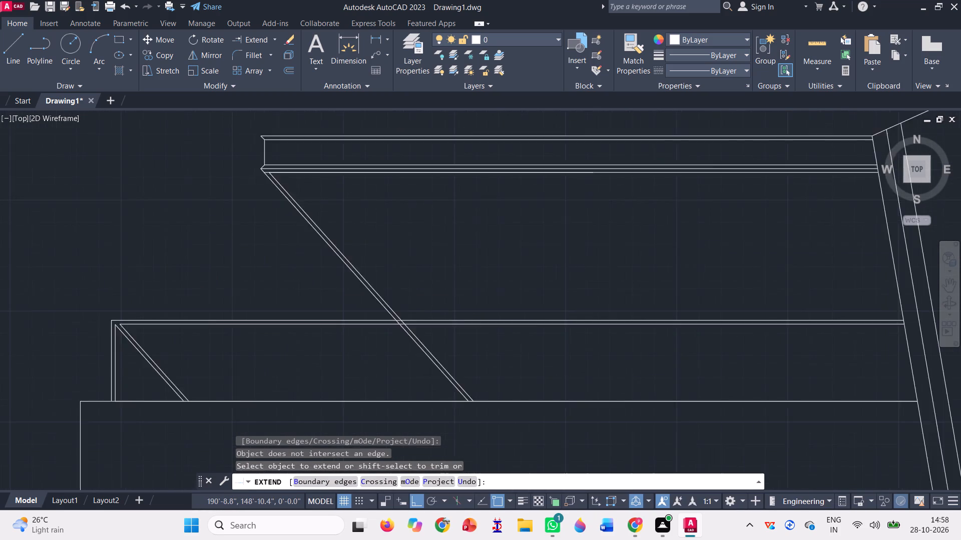
scroll(183, 252, down, 3)
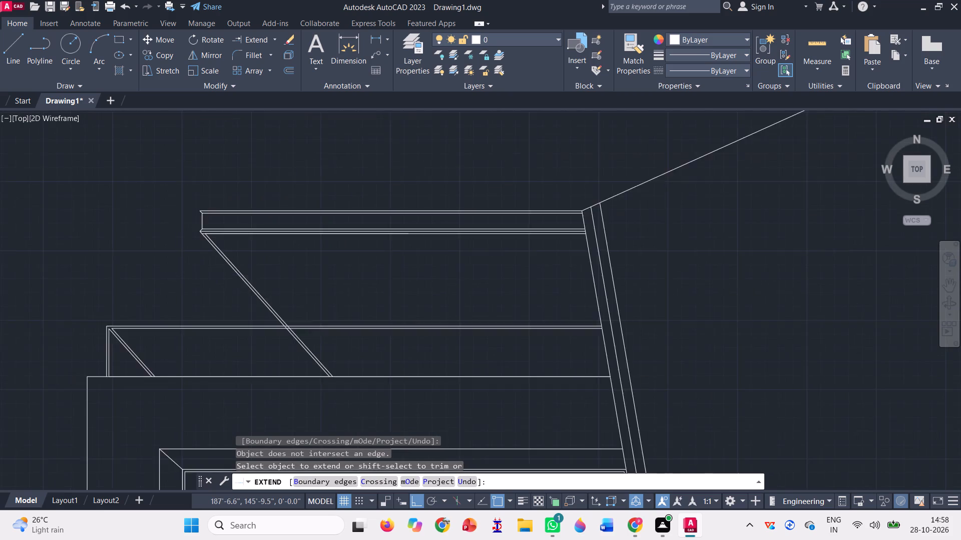
Examine the slanted facade's top junction, the vertical strips, and the recessed frame's corners and base line for clean intersections.
scroll(395, 198, up, 1)
scroll(472, 241, up, 3)
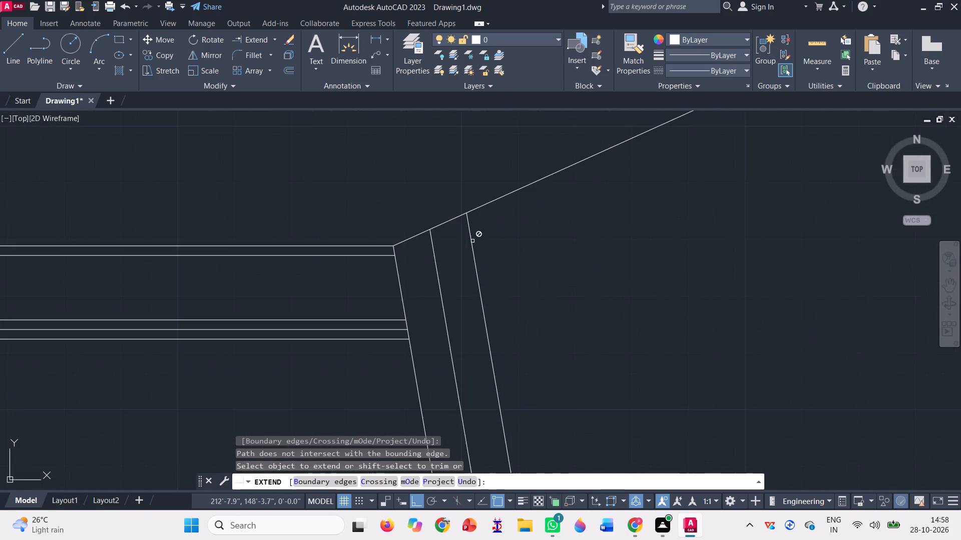
scroll(306, 237, down, 1)
scroll(246, 235, down, 4)
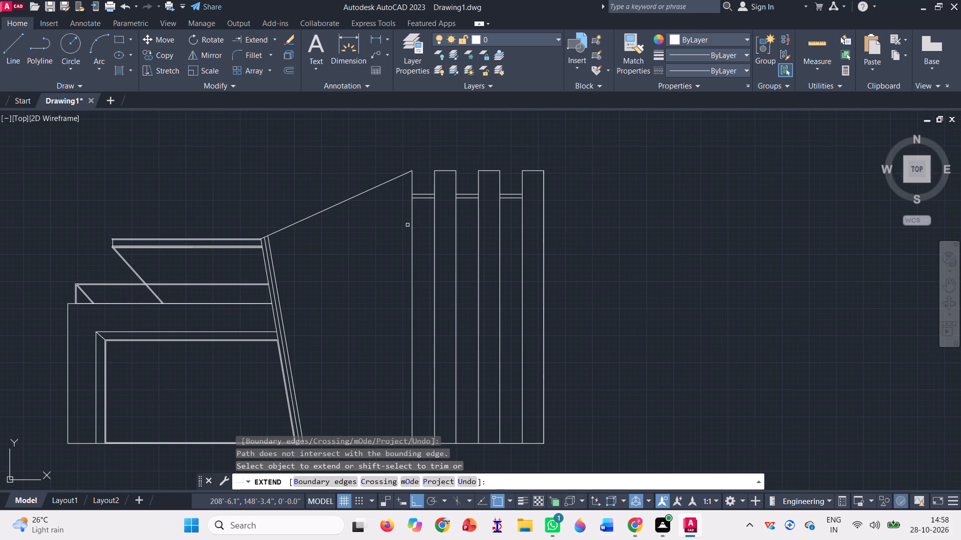
key(Escape)
scroll(416, 201, down, 1)
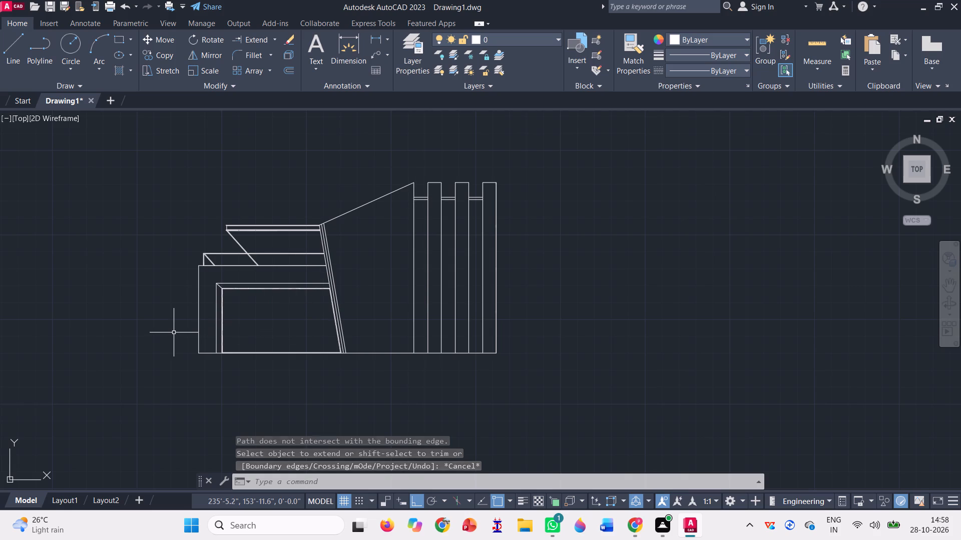
scroll(182, 290, up, 1)
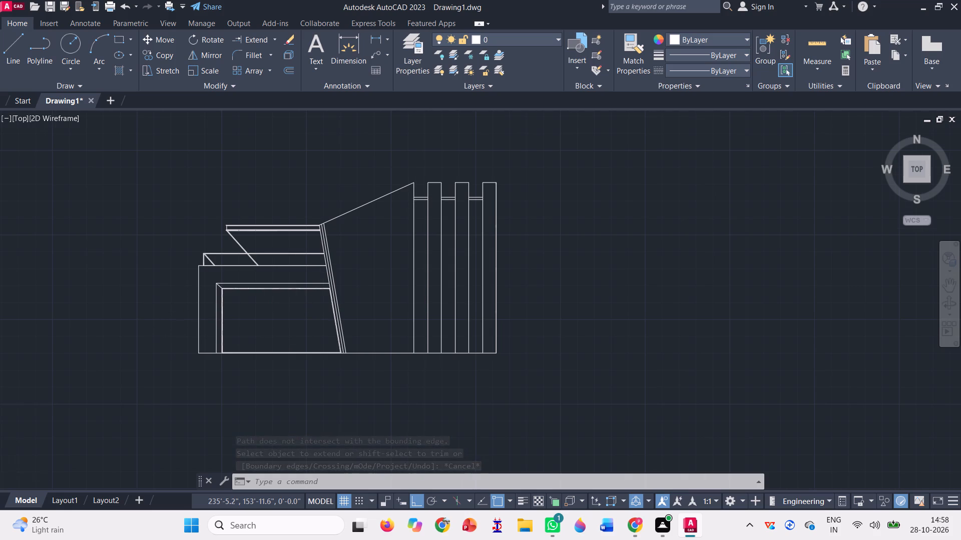
scroll(240, 304, up, 3)
scroll(260, 250, up, 3)
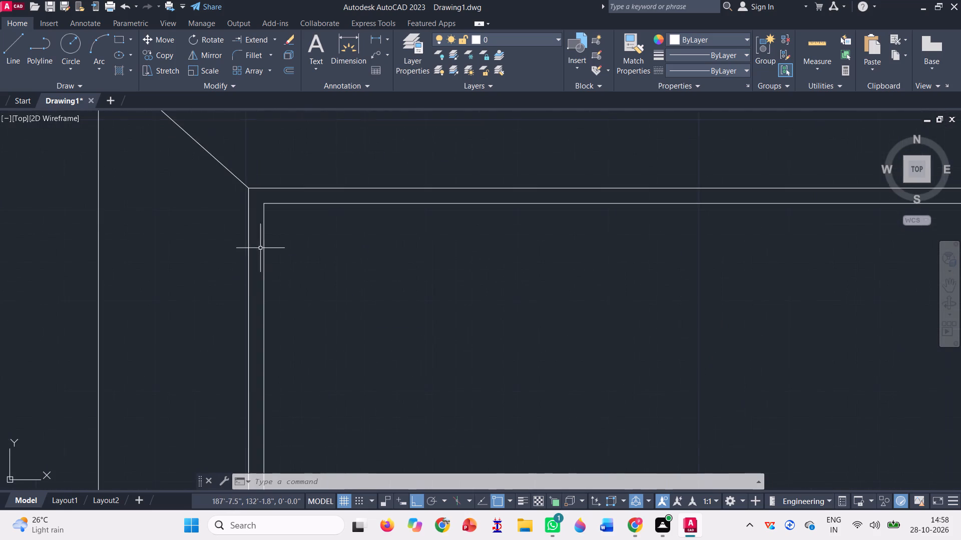
scroll(260, 248, up, 1)
scroll(248, 243, down, 7)
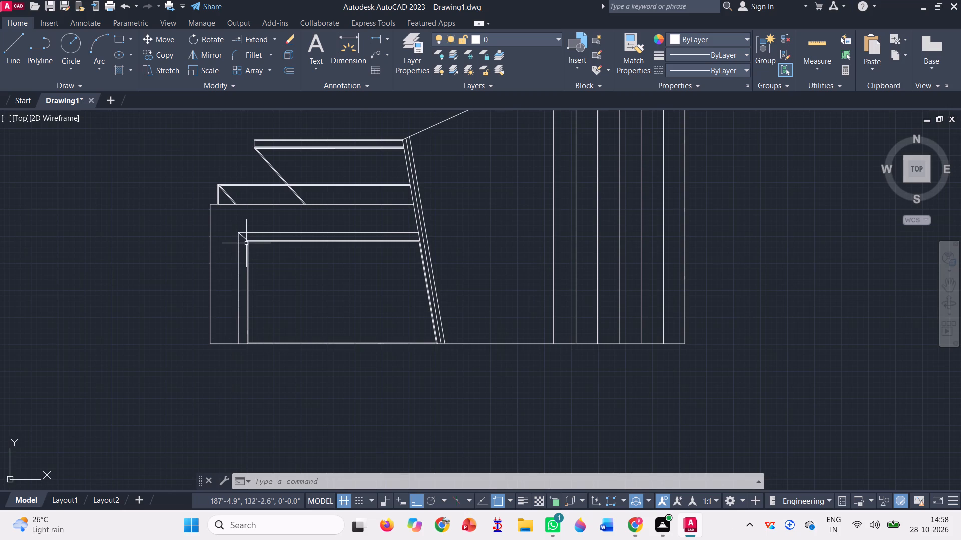
scroll(270, 347, up, 3)
scroll(271, 347, down, 1)
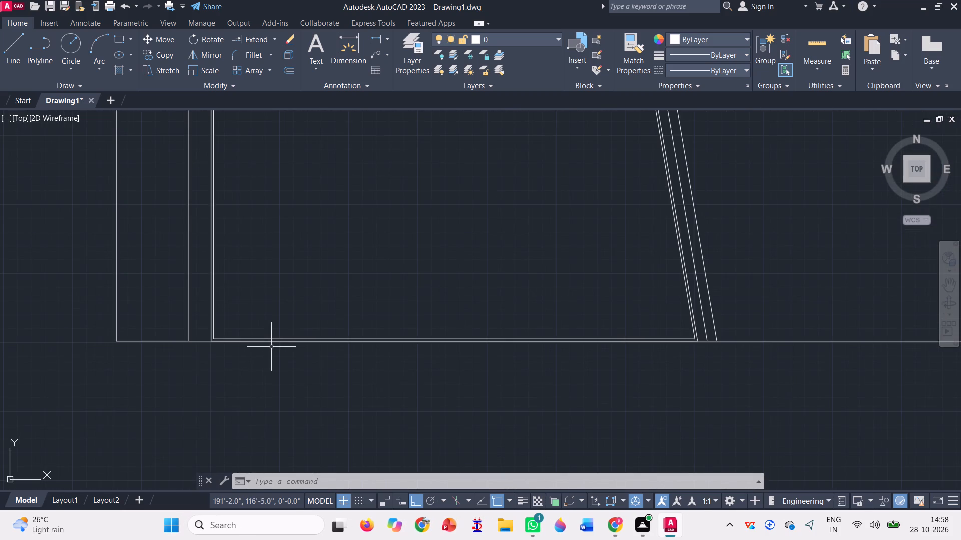
scroll(271, 347, down, 2)
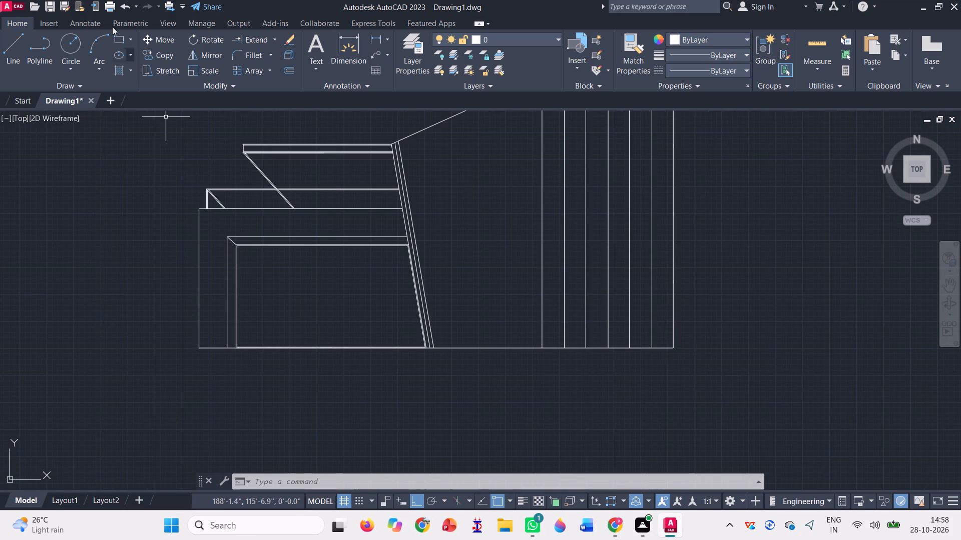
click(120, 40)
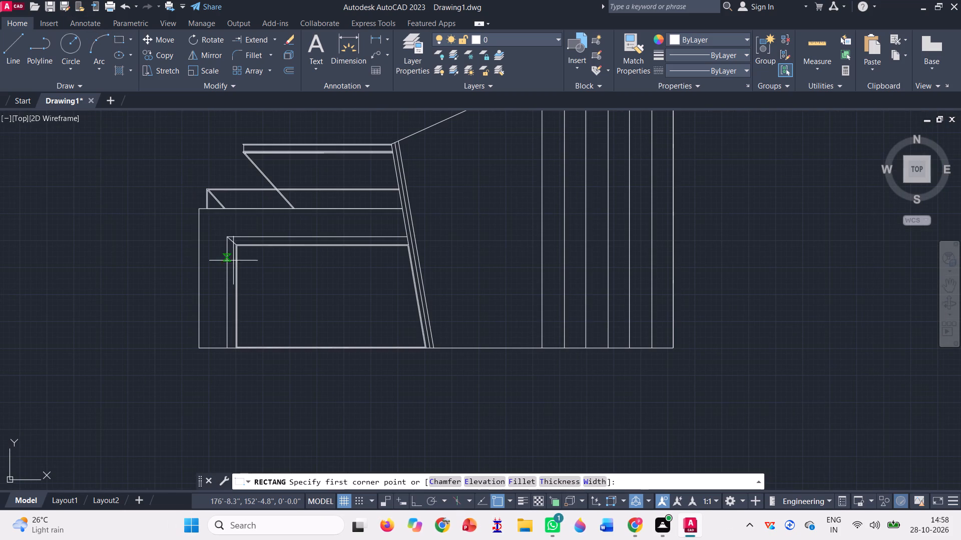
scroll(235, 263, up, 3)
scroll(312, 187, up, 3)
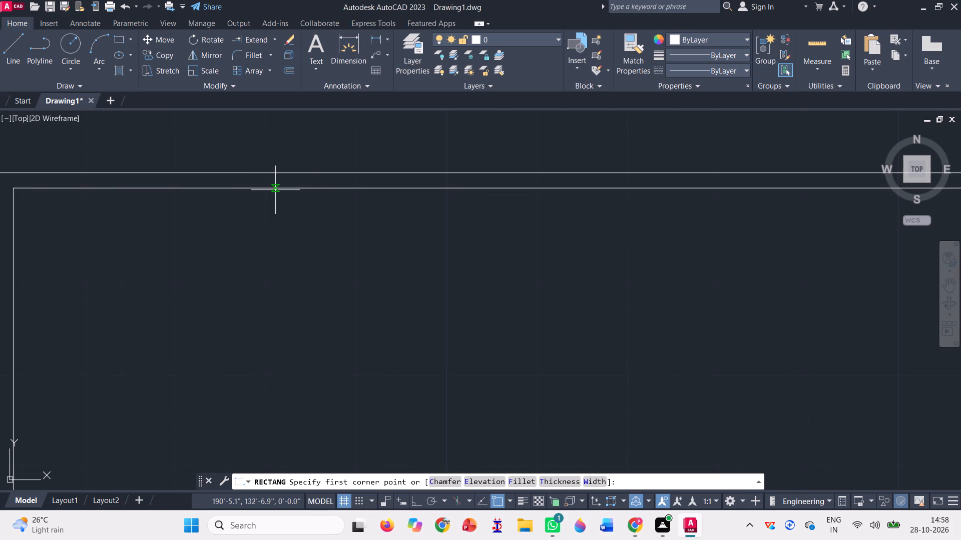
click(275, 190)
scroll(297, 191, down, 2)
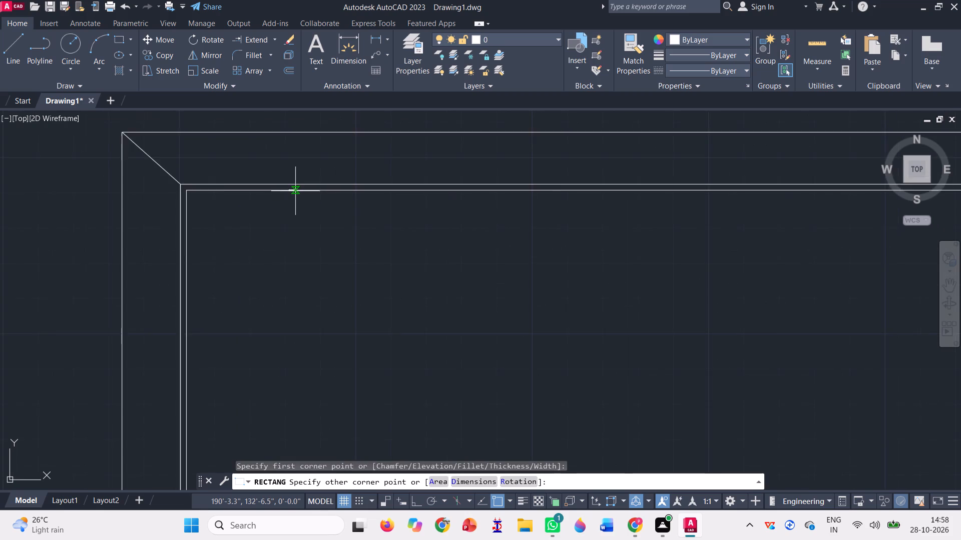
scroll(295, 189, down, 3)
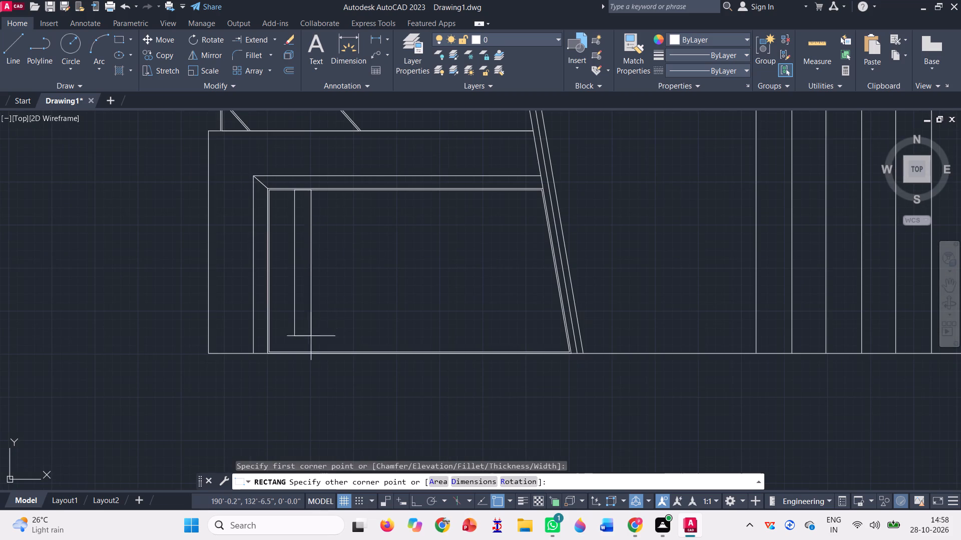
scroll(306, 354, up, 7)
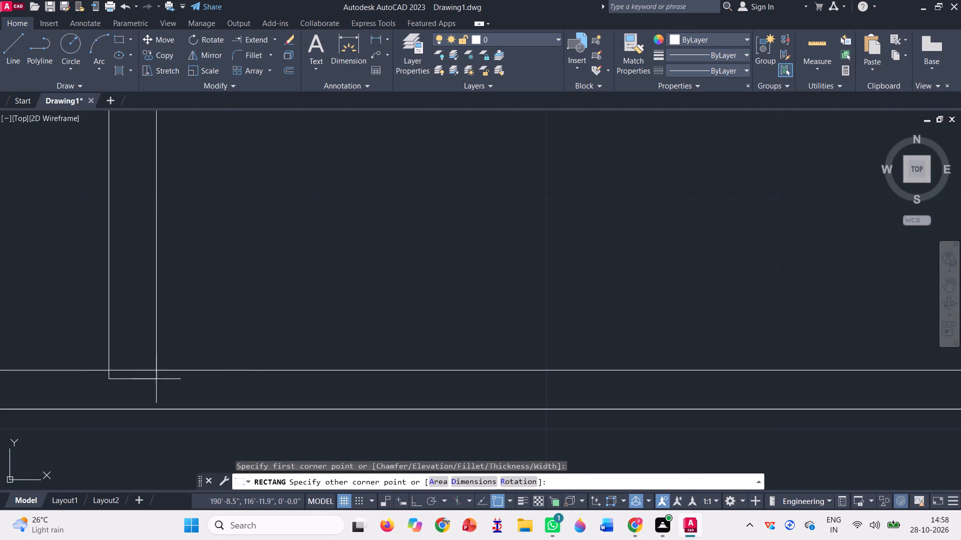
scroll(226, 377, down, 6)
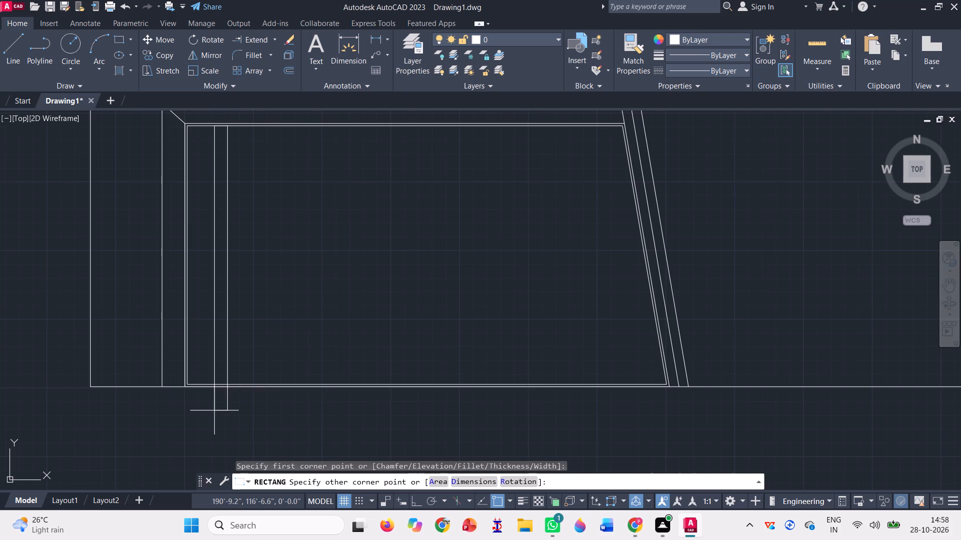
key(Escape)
Draw a vertical line inside the inset panel near its left side, from the inner top line straight down to the inner bottom line.
key(l)
key(Return)
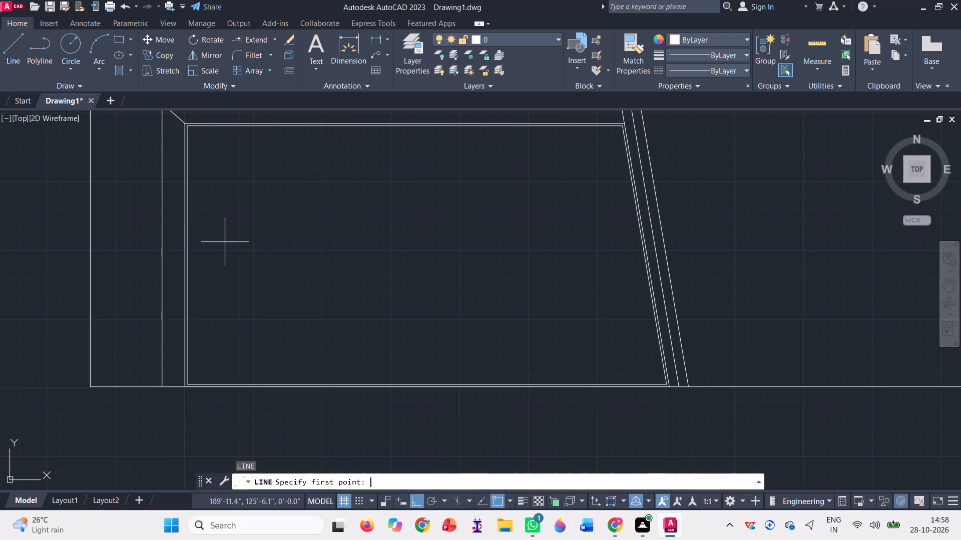
scroll(244, 126, up, 3)
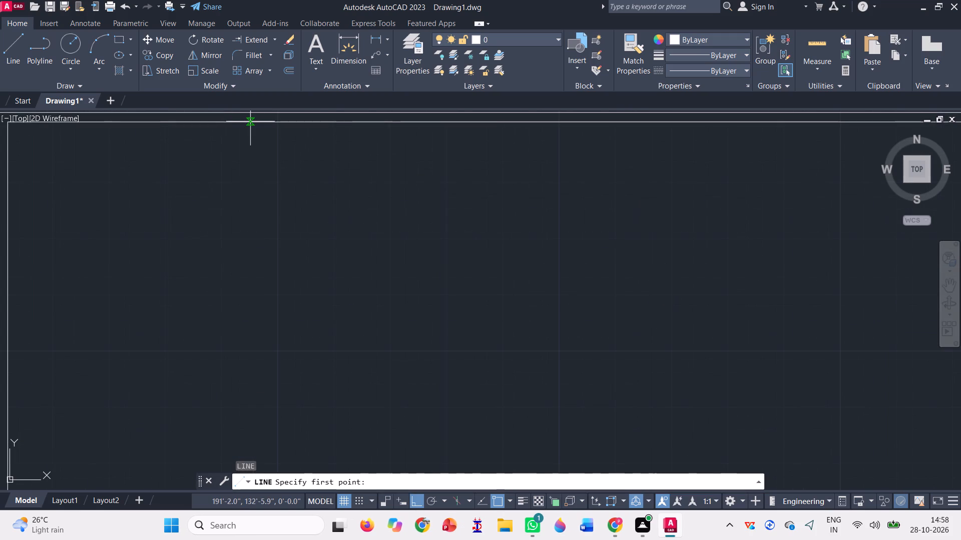
click(279, 123)
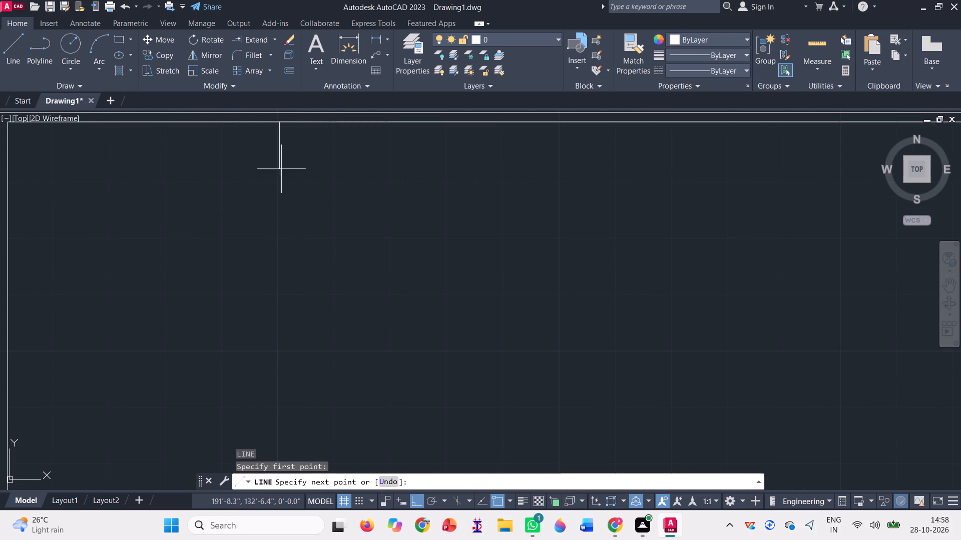
scroll(281, 125, down, 3)
scroll(286, 395, up, 2)
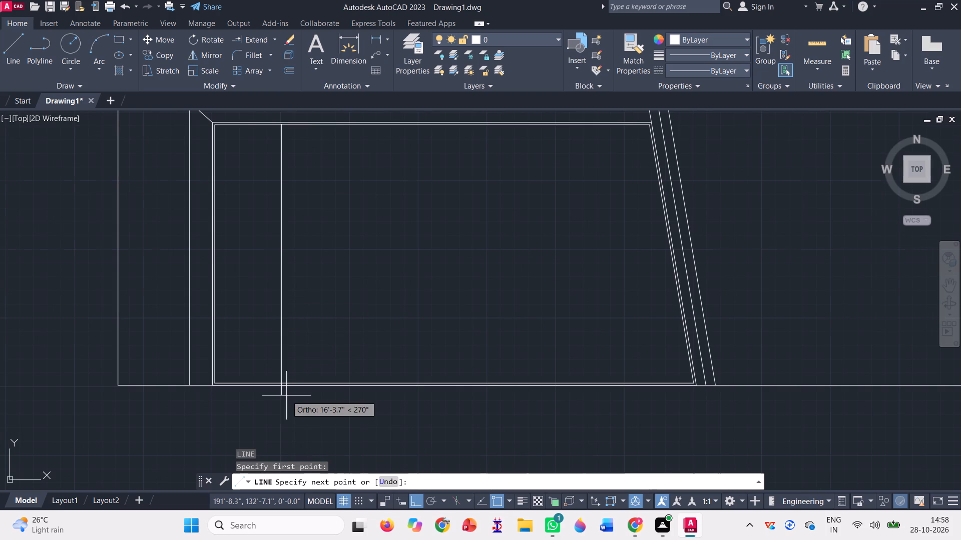
scroll(286, 395, up, 2)
click(244, 313)
scroll(266, 352, down, 3)
key(space)
scroll(266, 368, down, 2)
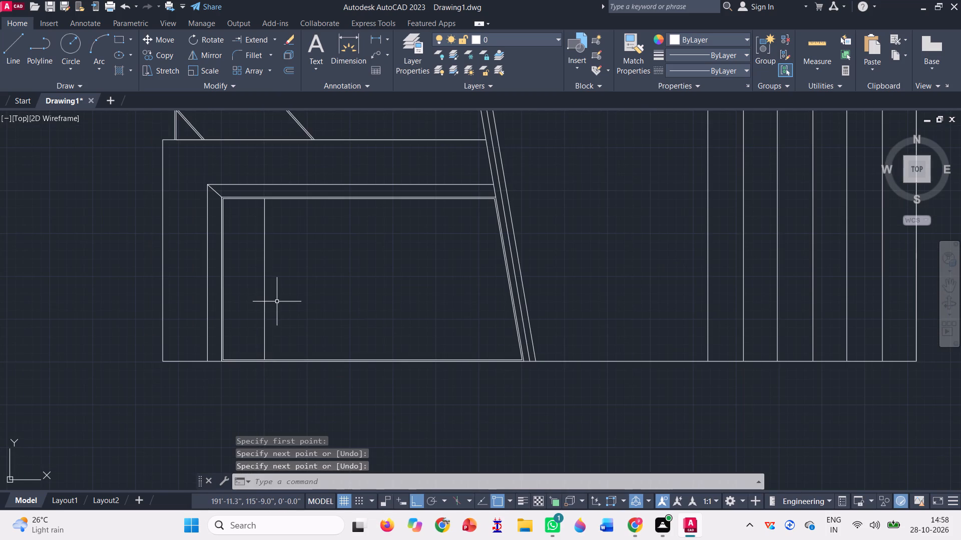
Offset the panel's new vertical line 1.7" to its right to form a thin mullion.
click(277, 300)
click(256, 279)
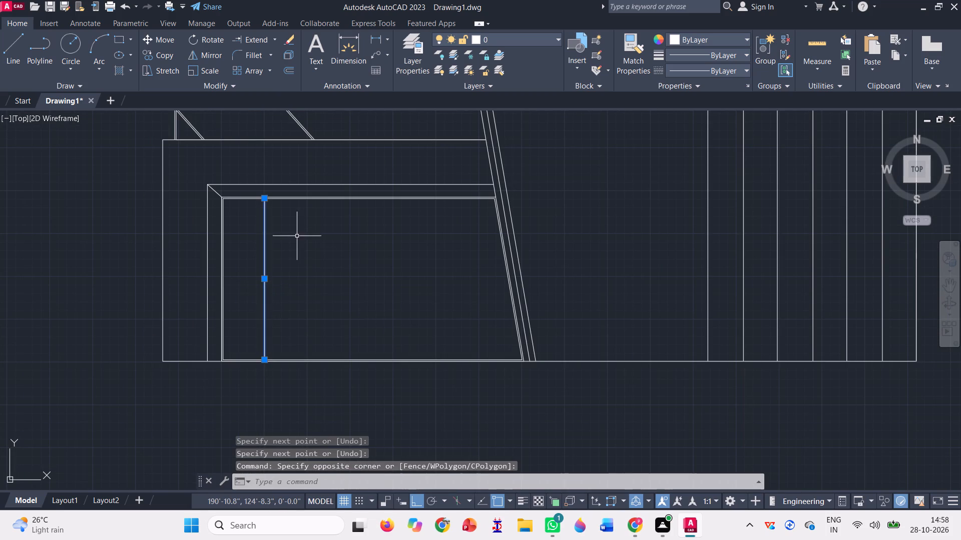
key(Escape)
click(291, 73)
click(269, 232)
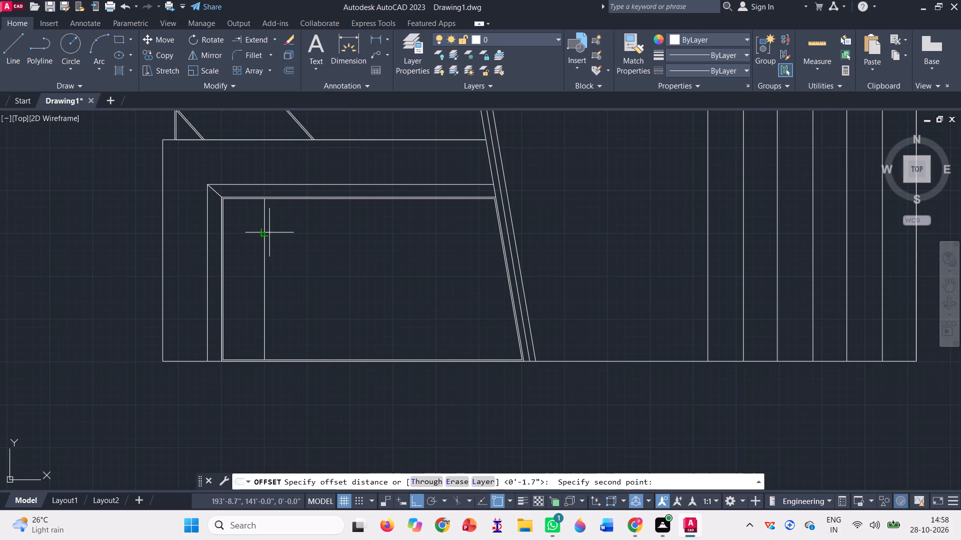
key(space)
click(263, 242)
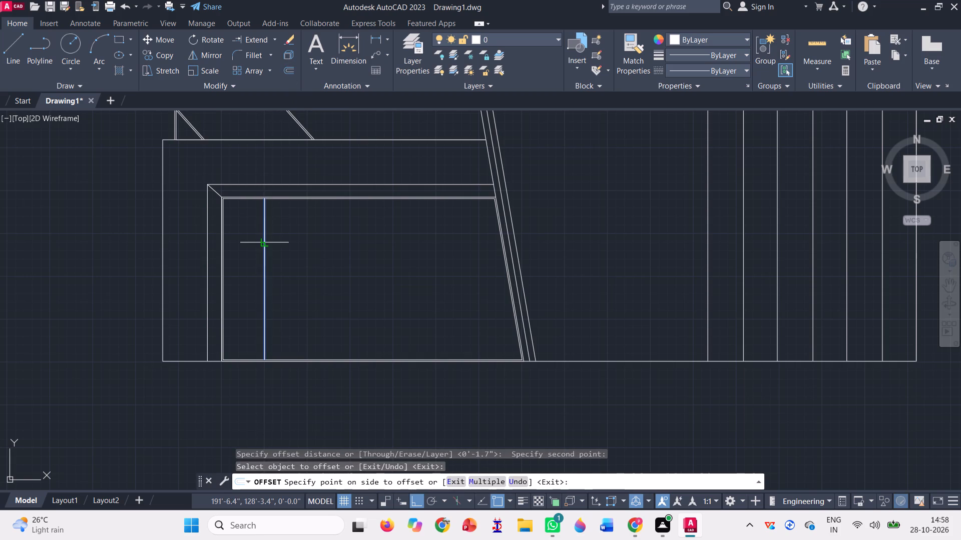
click(276, 247)
scroll(255, 208, up, 4)
scroll(250, 216, down, 2)
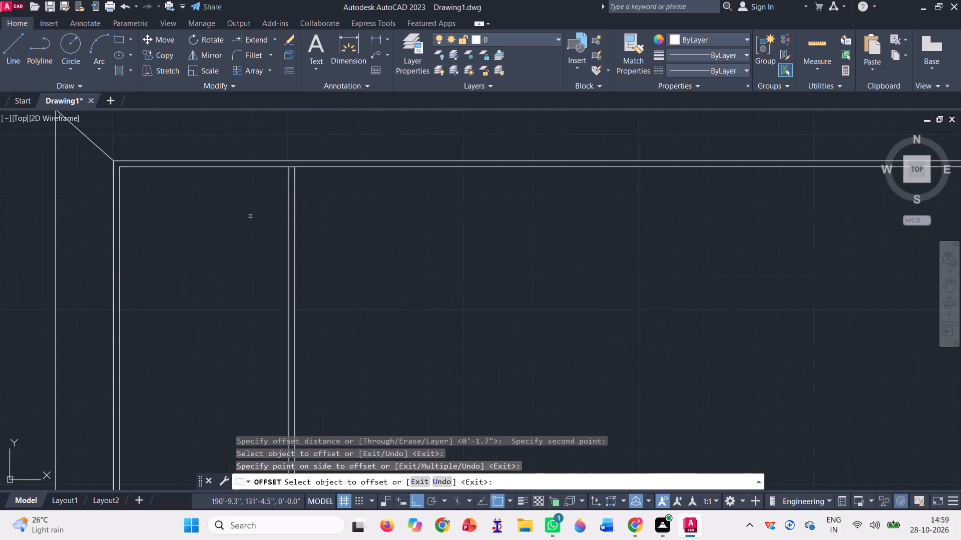
key(Escape)
Copy the two mullion lines from the panel's inner lower-left corner to the foot of the mullion's right line, making a second mullion.
scroll(259, 239, down, 2)
click(278, 278)
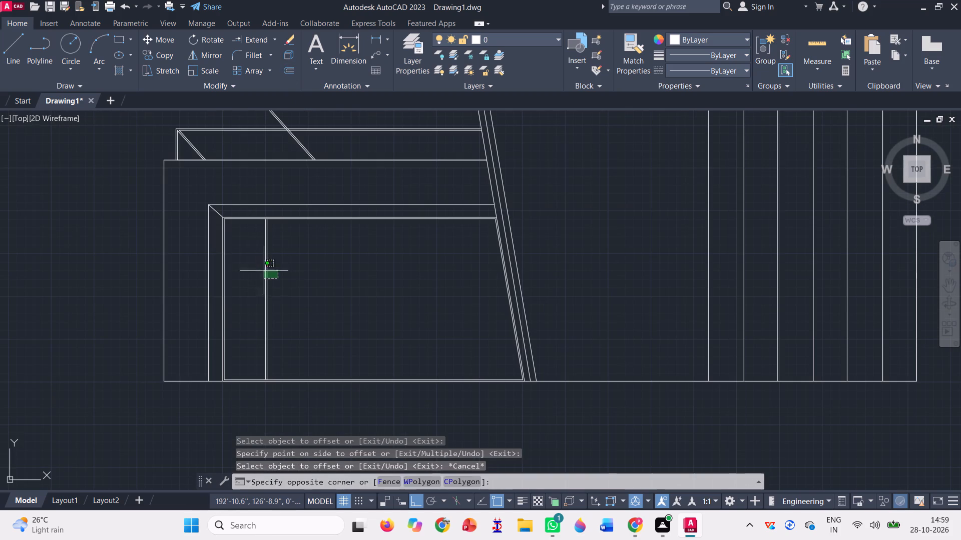
click(251, 261)
text(co)
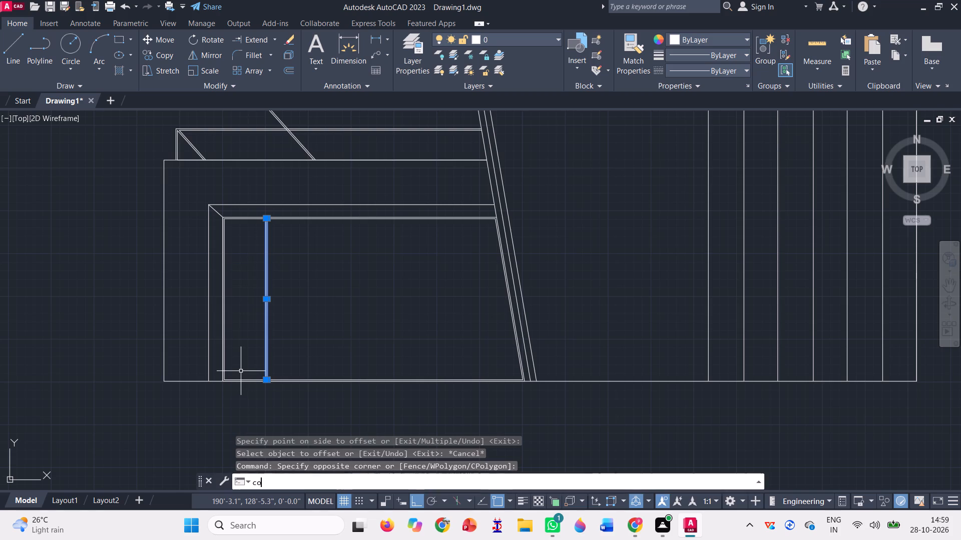
key(space)
scroll(236, 429, up, 3)
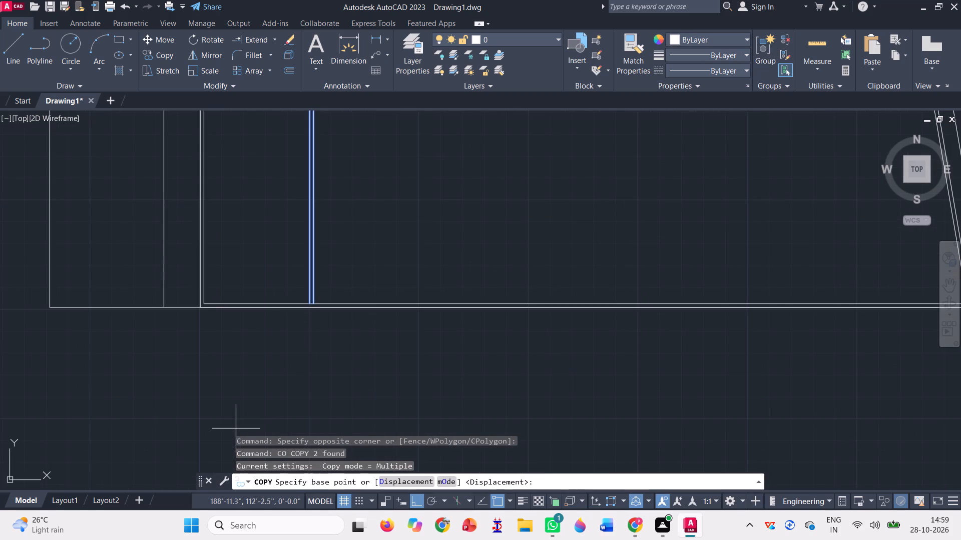
scroll(215, 325, up, 3)
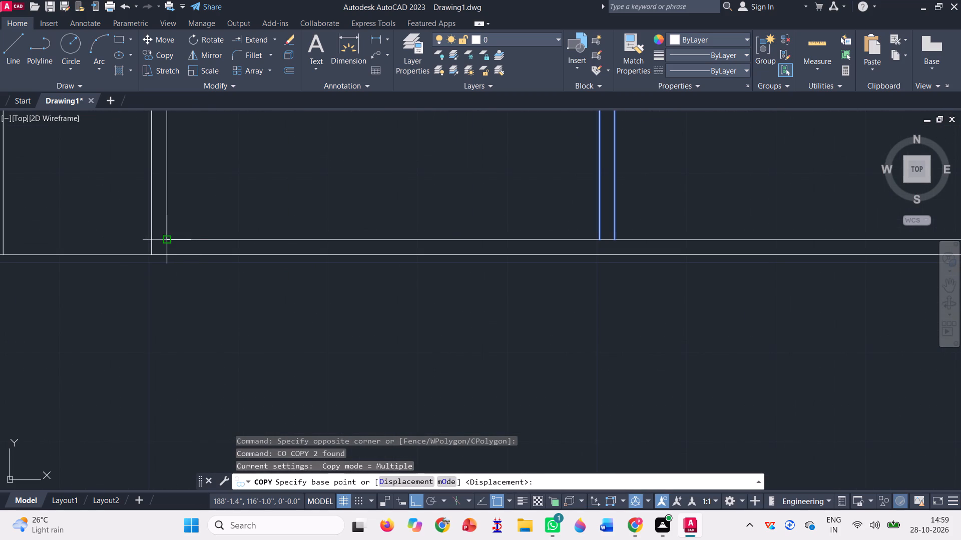
click(168, 238)
scroll(168, 238, down, 2)
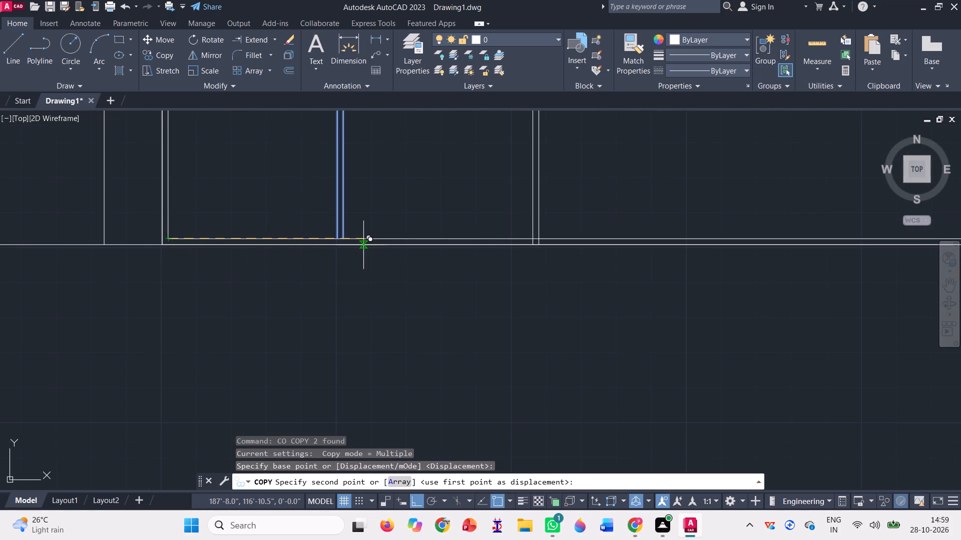
scroll(363, 245, up, 2)
click(308, 228)
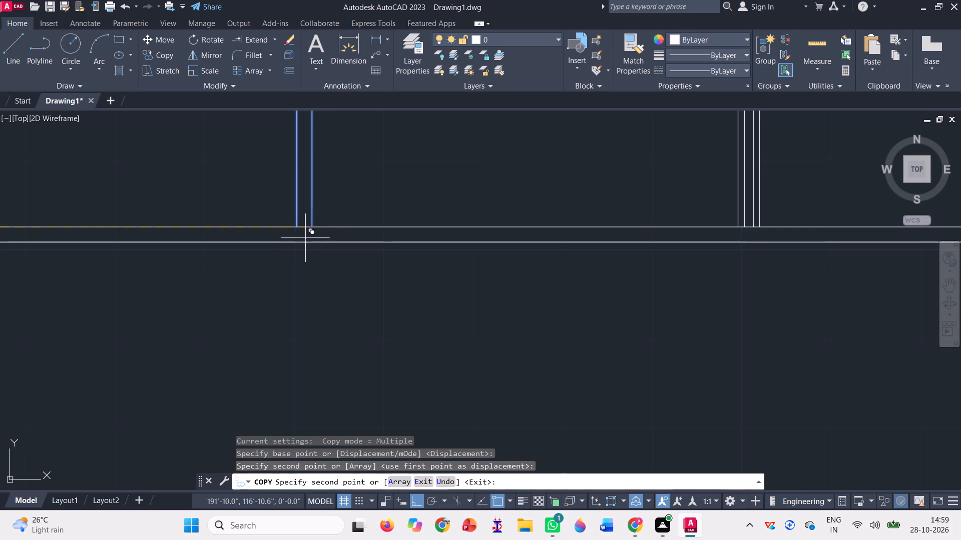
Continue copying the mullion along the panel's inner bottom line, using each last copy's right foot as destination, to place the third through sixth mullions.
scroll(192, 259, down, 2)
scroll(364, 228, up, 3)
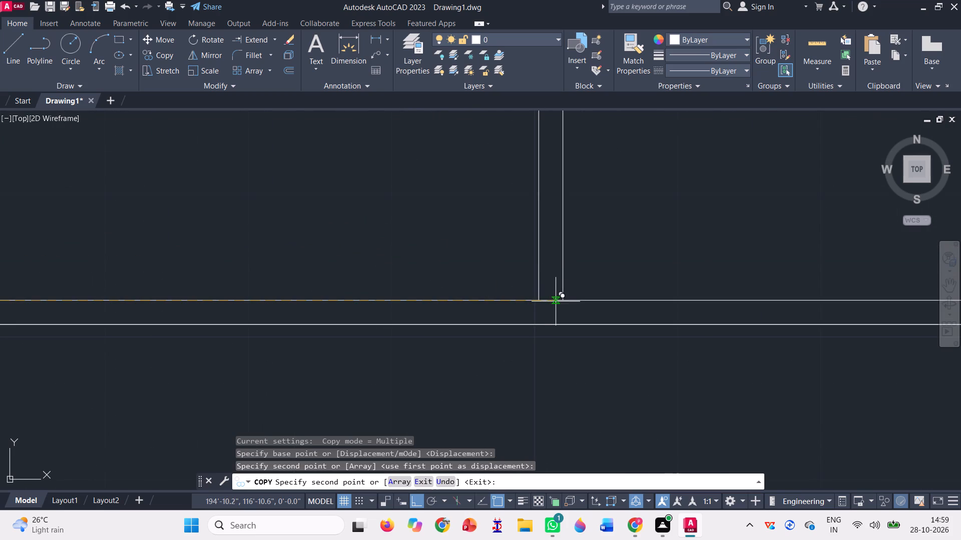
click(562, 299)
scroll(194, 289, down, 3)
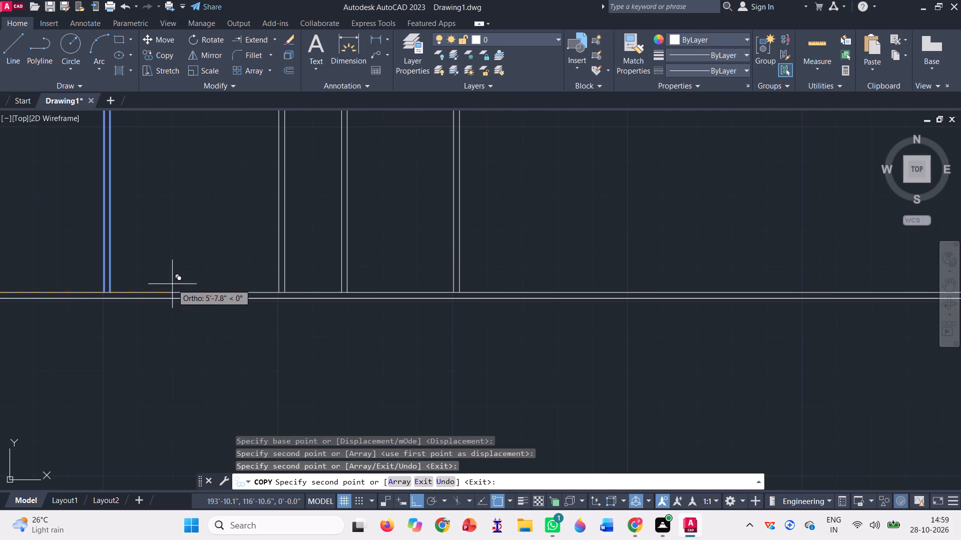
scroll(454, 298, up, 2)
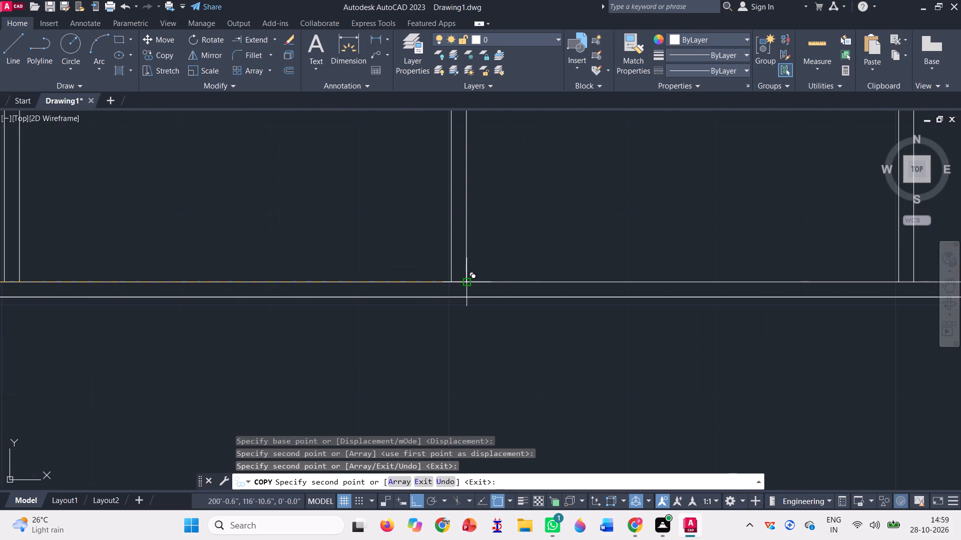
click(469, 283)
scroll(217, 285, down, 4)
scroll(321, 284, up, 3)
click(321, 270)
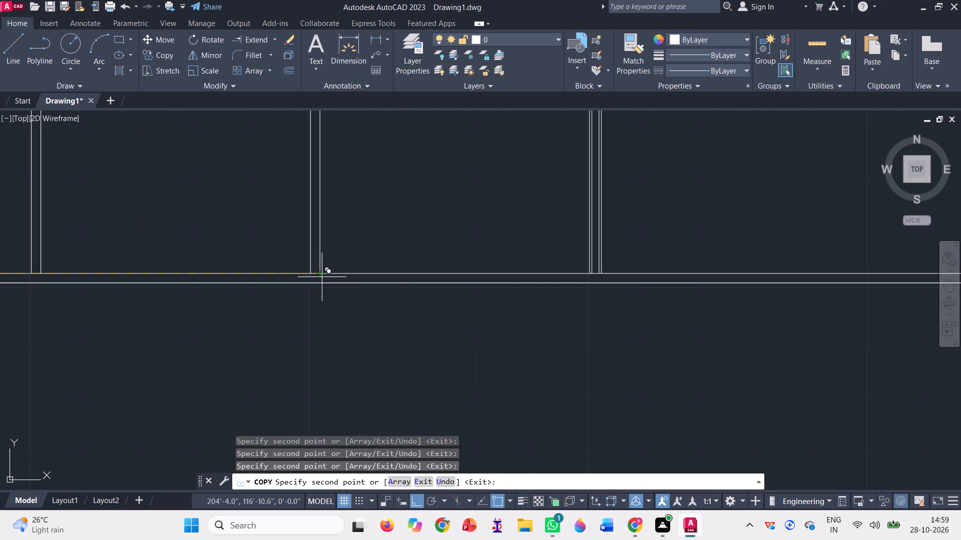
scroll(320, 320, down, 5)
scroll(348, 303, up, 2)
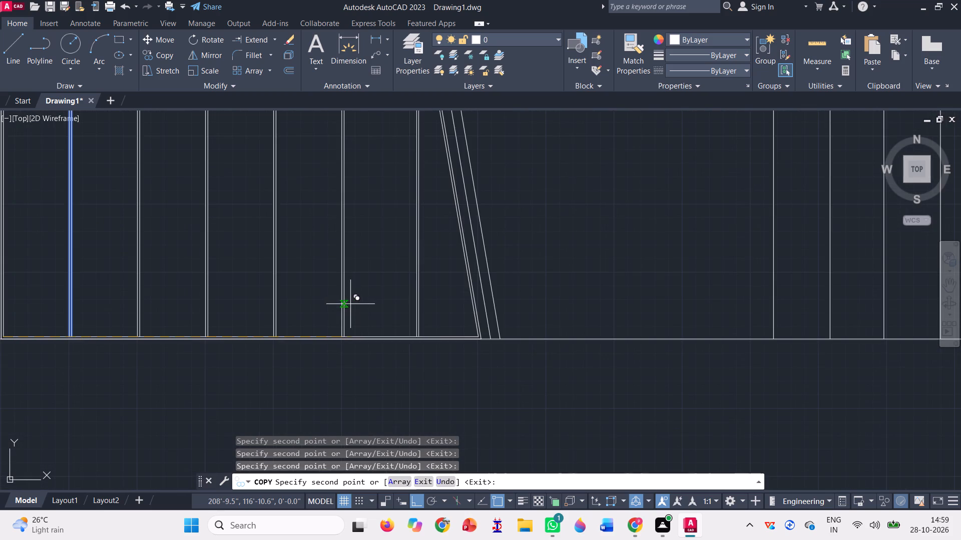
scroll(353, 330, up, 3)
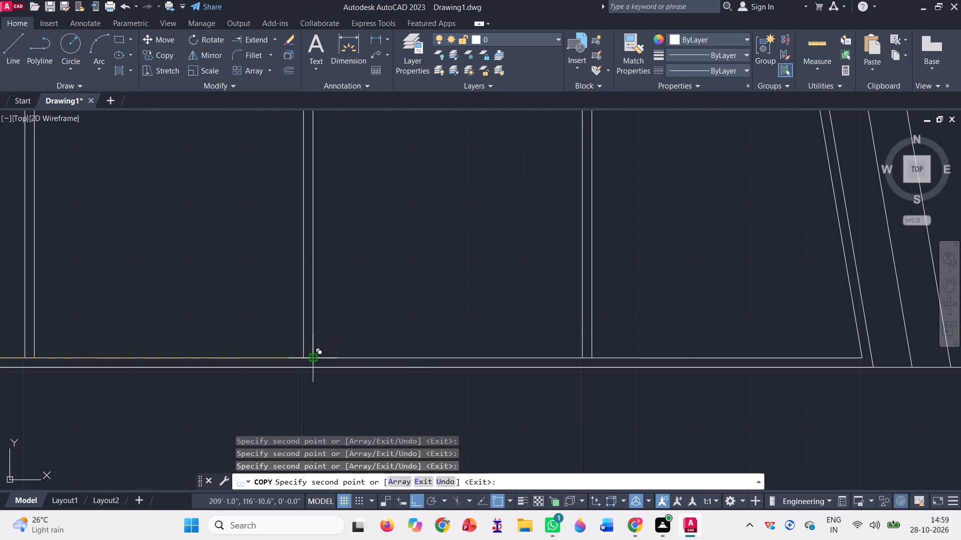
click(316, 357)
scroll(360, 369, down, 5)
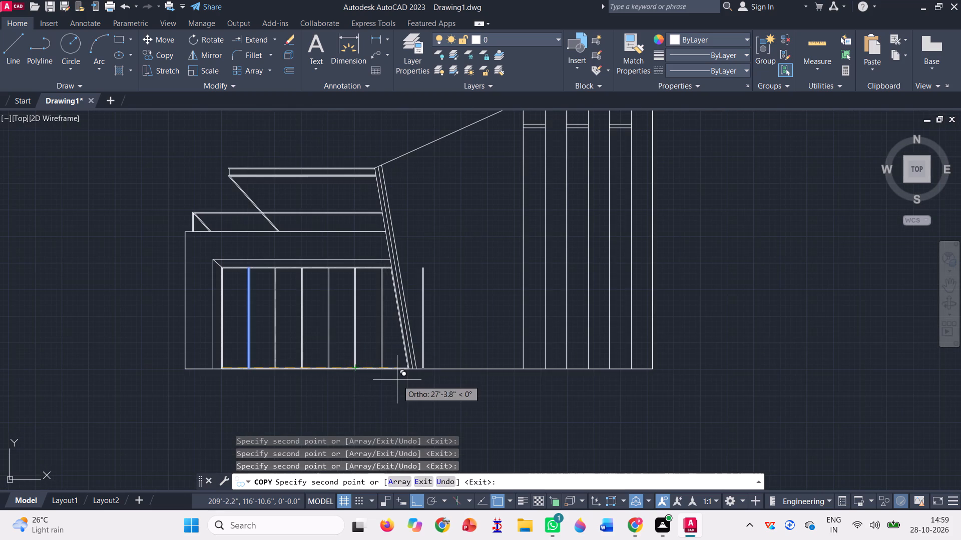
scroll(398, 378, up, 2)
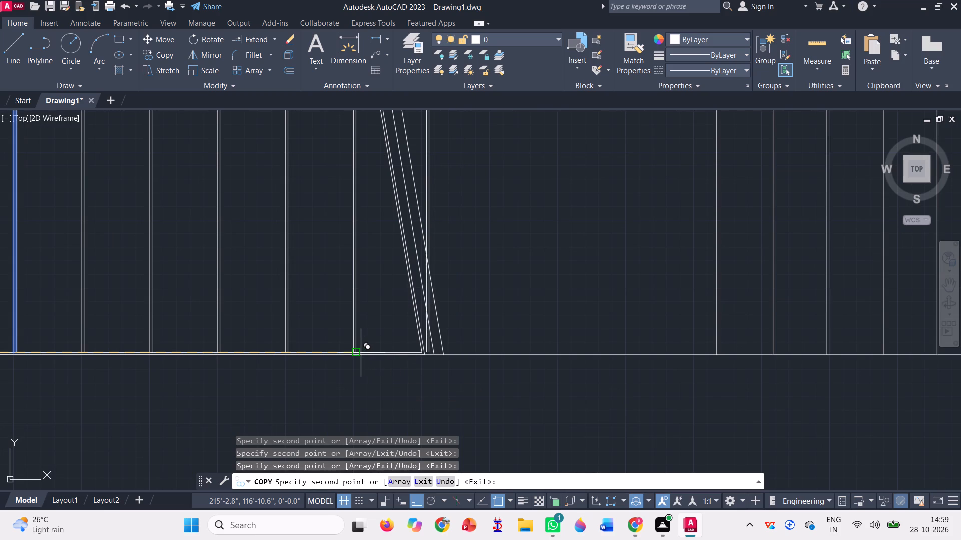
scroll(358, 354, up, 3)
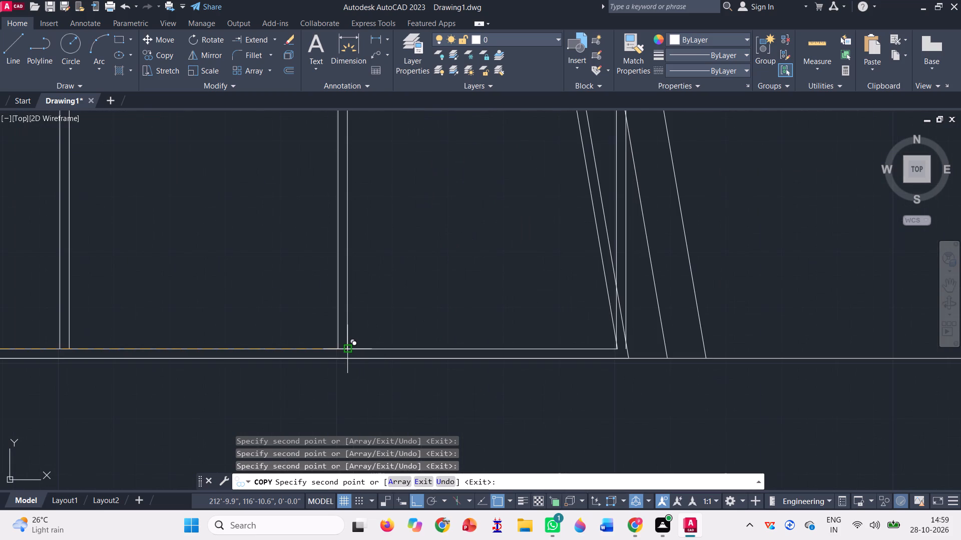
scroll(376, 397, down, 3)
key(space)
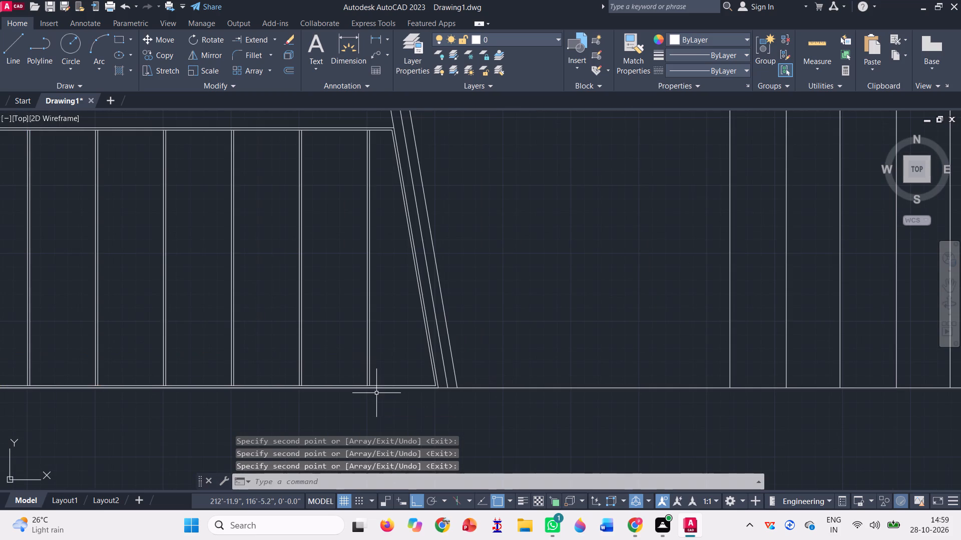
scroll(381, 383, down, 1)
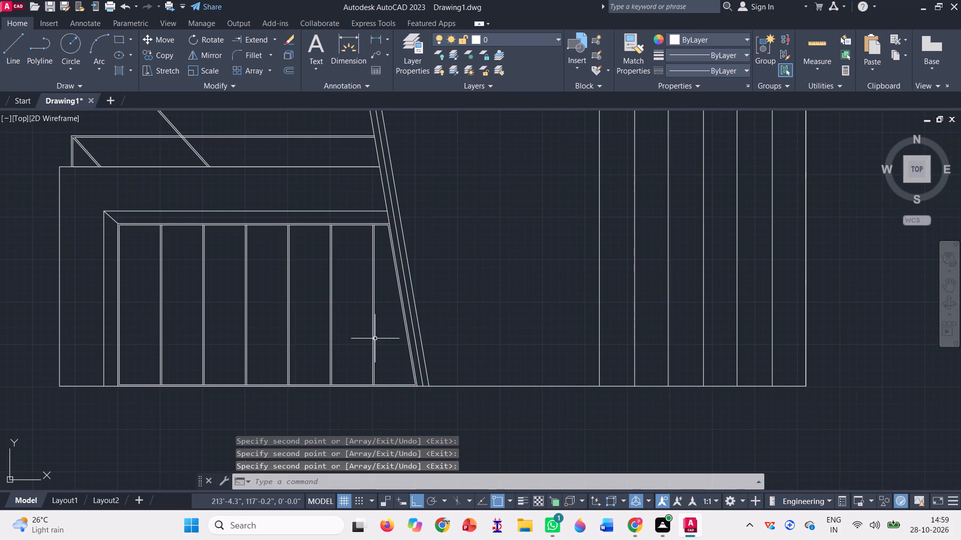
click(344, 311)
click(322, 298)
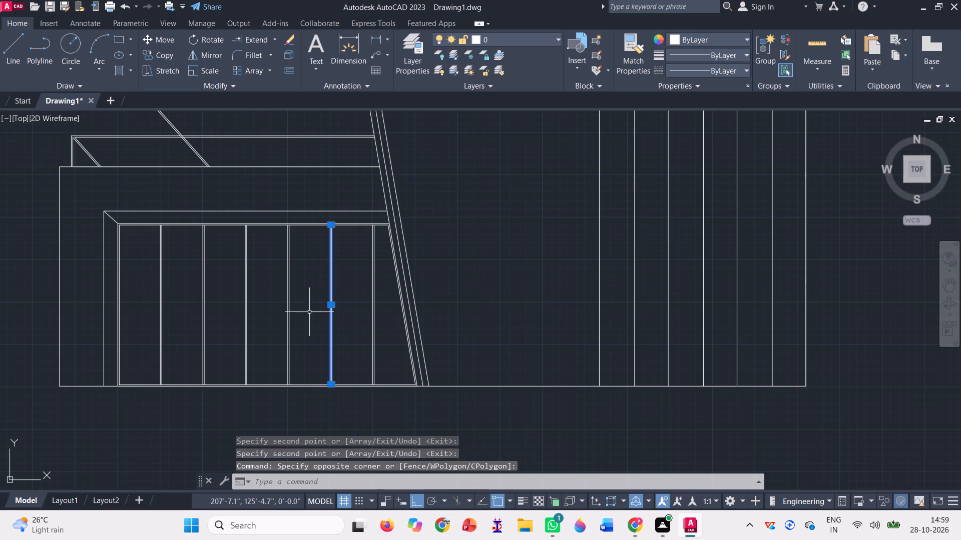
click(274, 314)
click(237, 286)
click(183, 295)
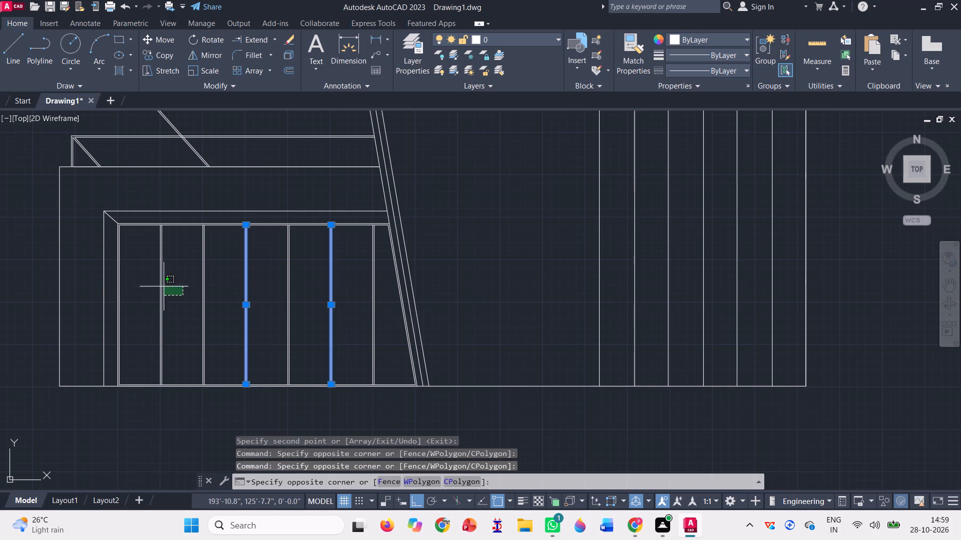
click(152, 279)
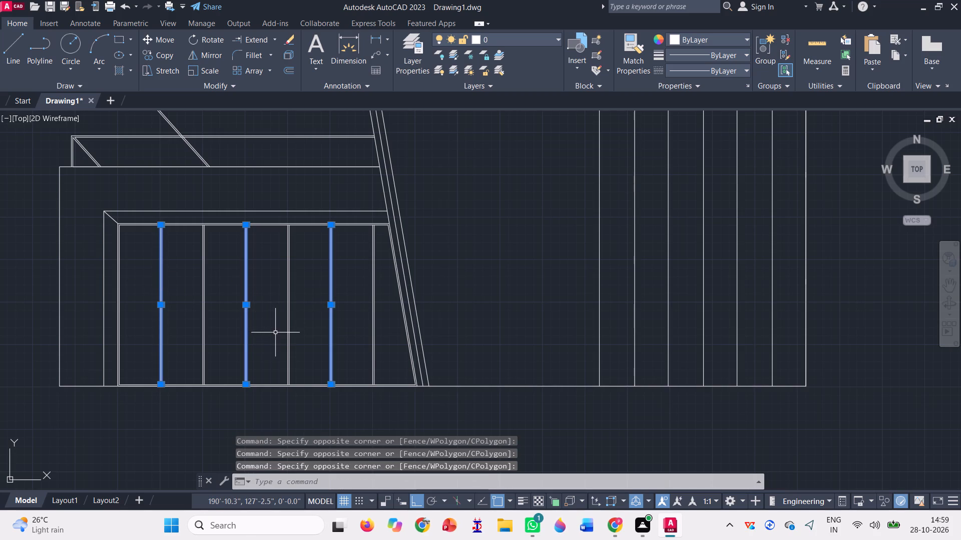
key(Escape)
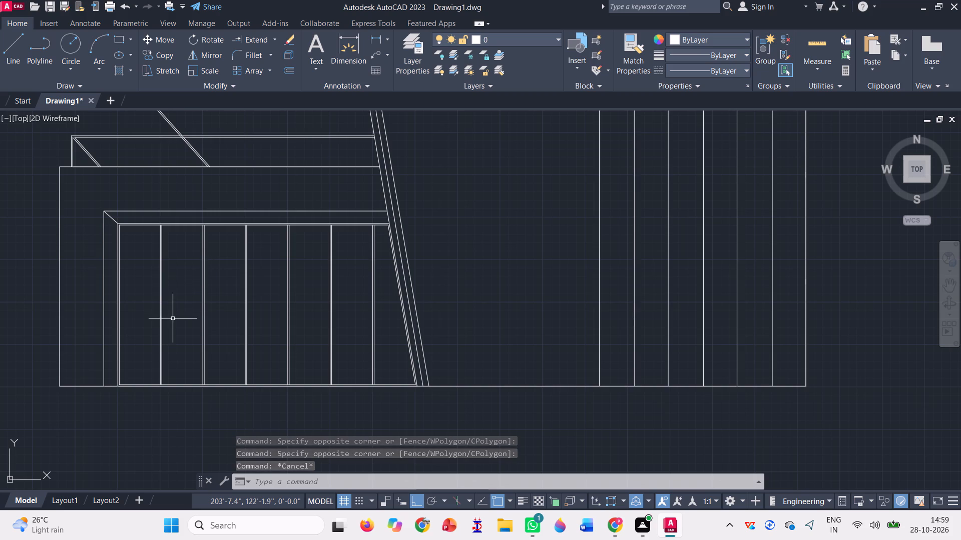
Move the first mullion's two lines a short distance right along the panel's inner bottom line, widening the first bay.
click(173, 333)
click(154, 303)
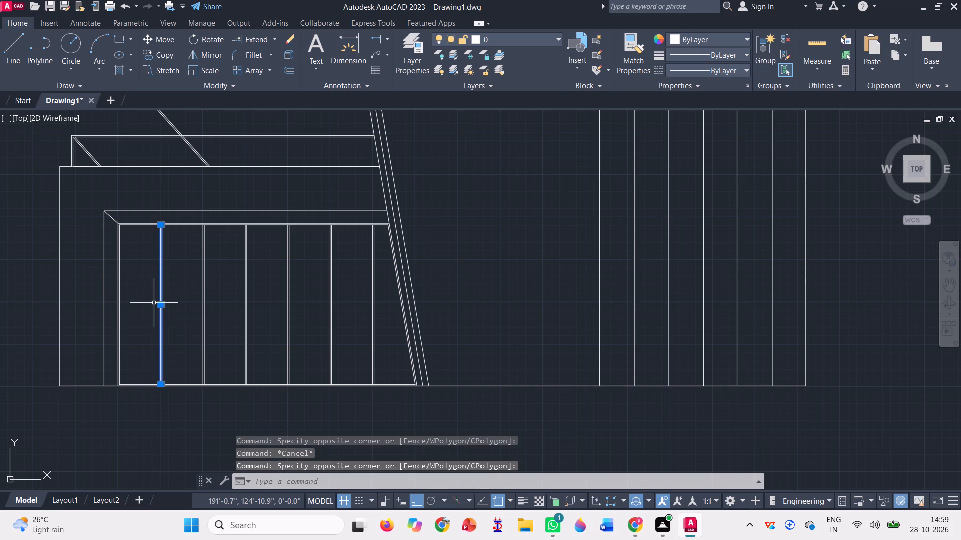
text(m)
key(space)
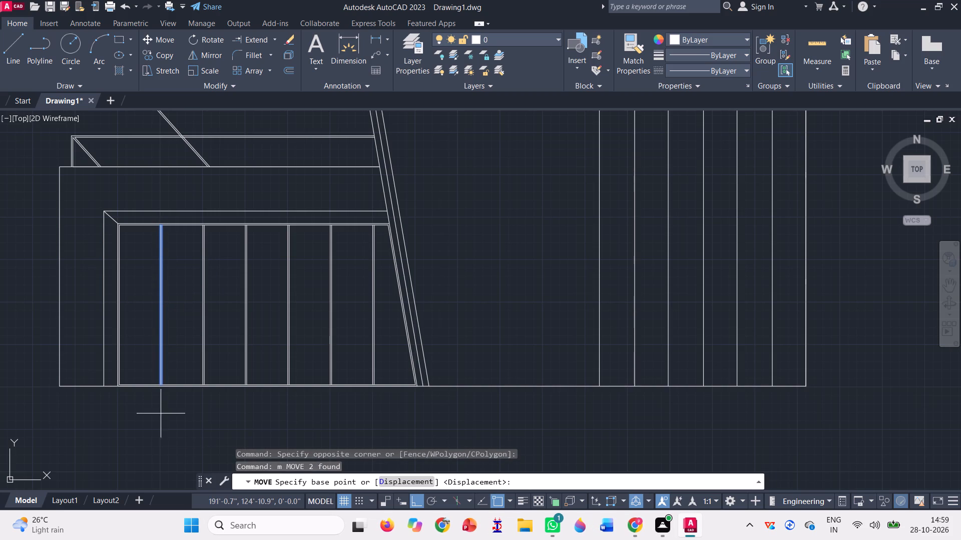
scroll(158, 397, up, 7)
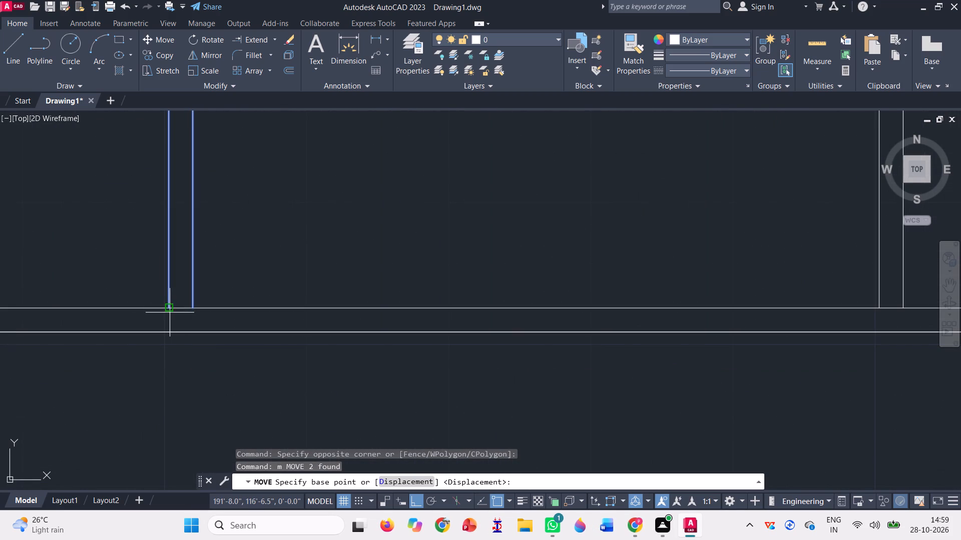
click(169, 305)
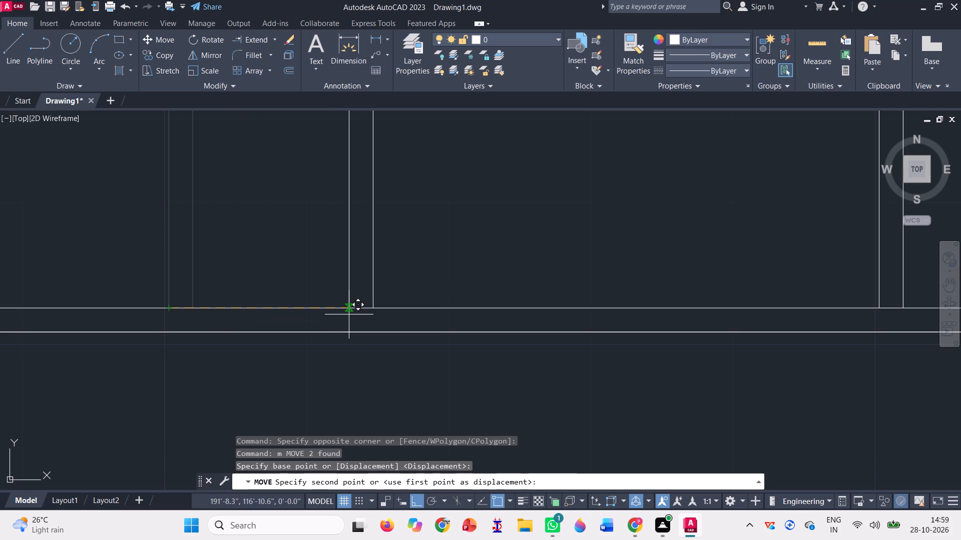
click(349, 314)
scroll(300, 348, down, 7)
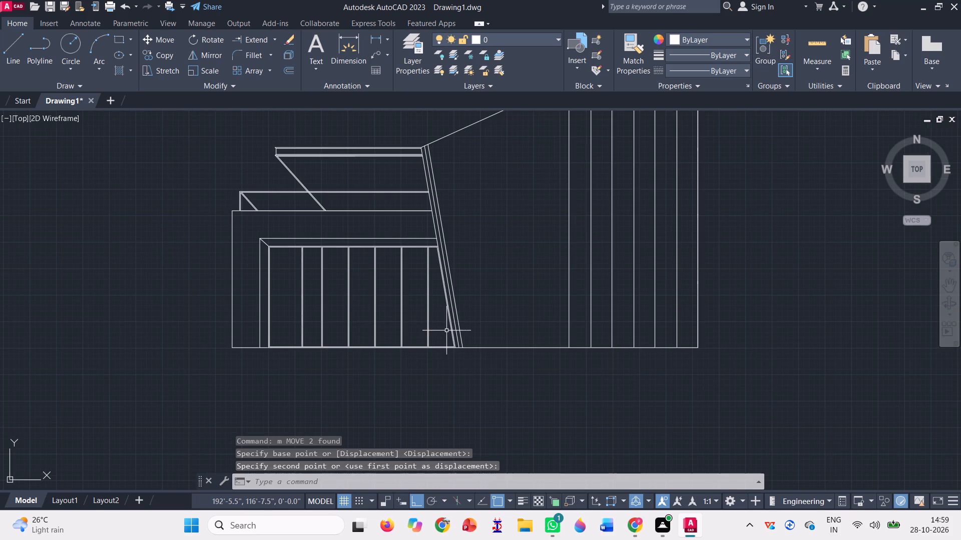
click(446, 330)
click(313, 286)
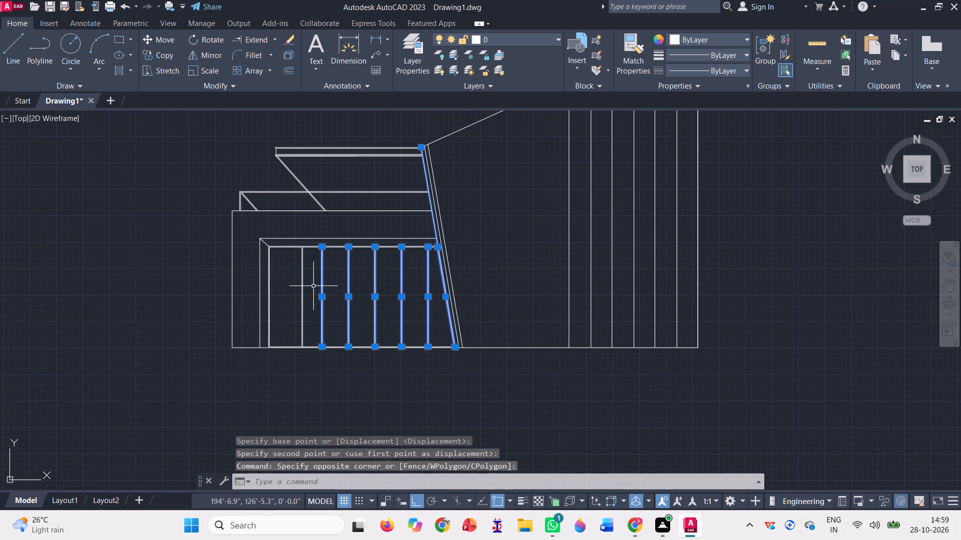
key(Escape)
Delete the five copied mullions from the inset panel, keeping only the moved first mullion.
scroll(387, 292, up, 1)
click(452, 328)
click(420, 329)
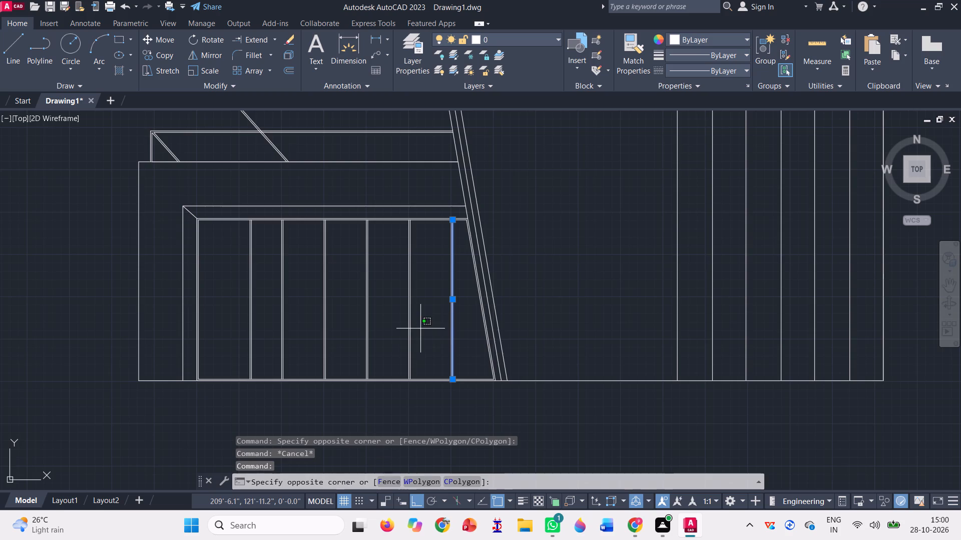
scroll(449, 321, up, 2)
click(460, 308)
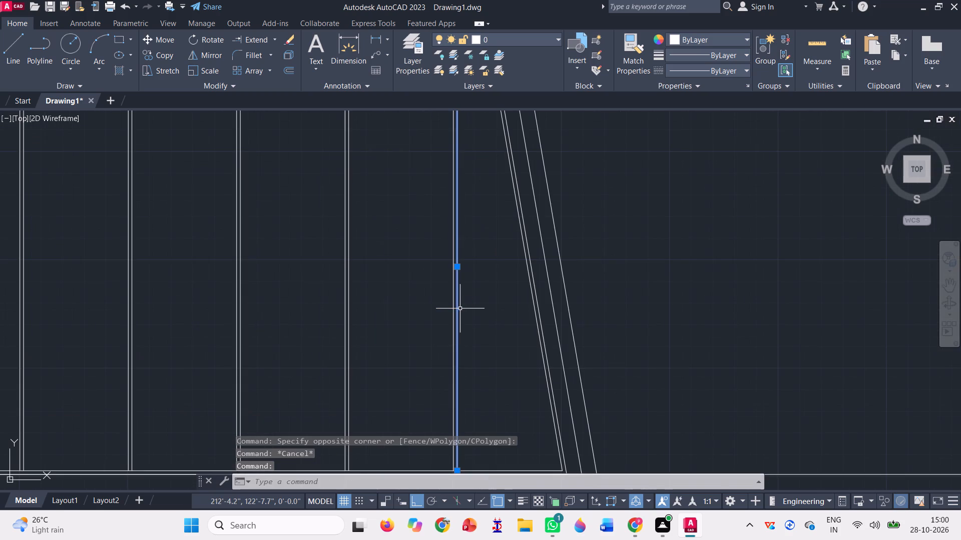
scroll(460, 311, up, 2)
click(464, 316)
click(91, 253)
scroll(326, 312, down, 2)
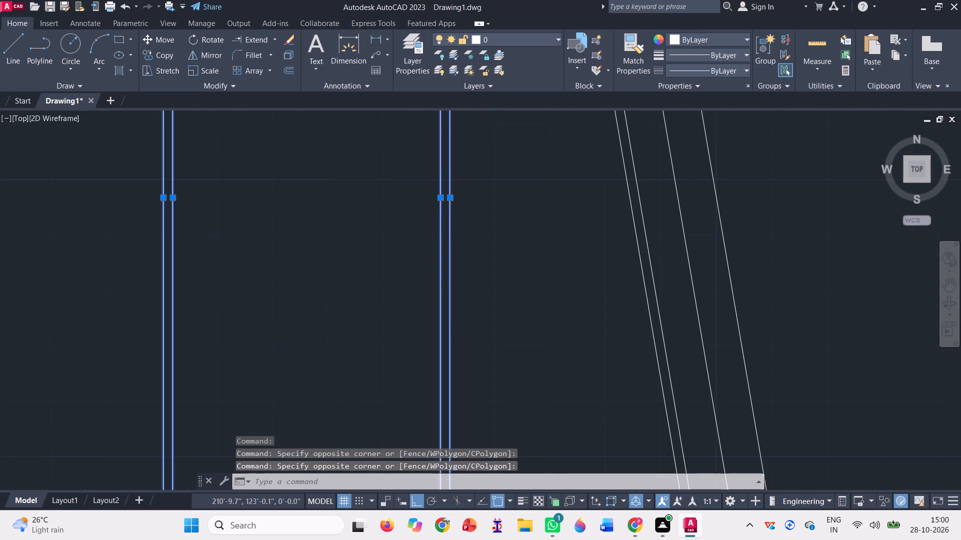
scroll(326, 312, down, 2)
click(278, 316)
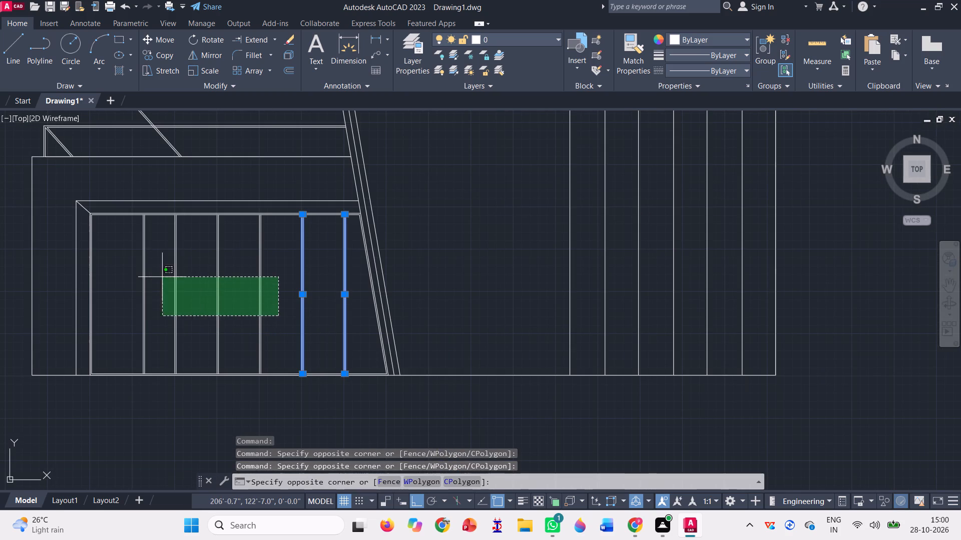
click(166, 276)
key(Delete)
Copy the remaining mullion from the panel's inner lower-left corner to the foot of its own right line, making the second mullion.
click(155, 334)
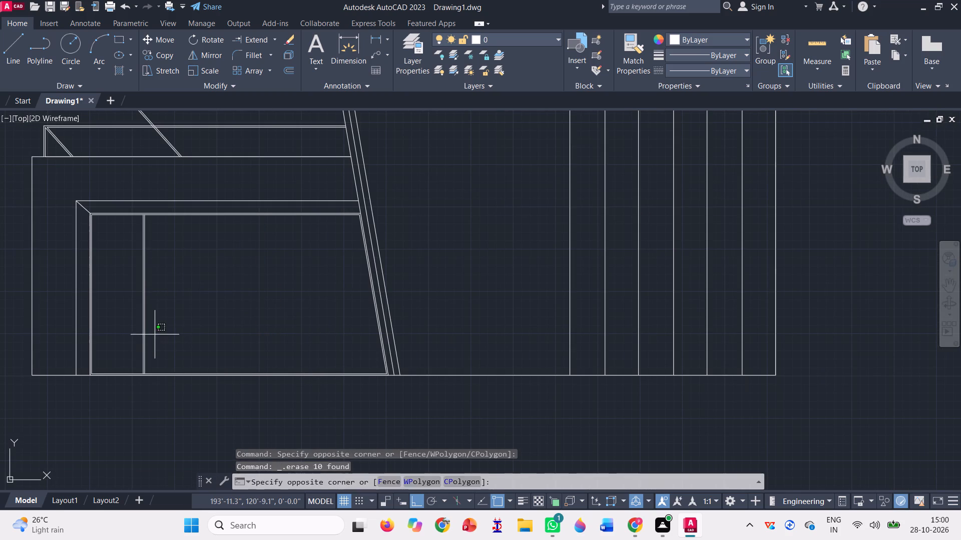
click(135, 326)
text(co)
key(space)
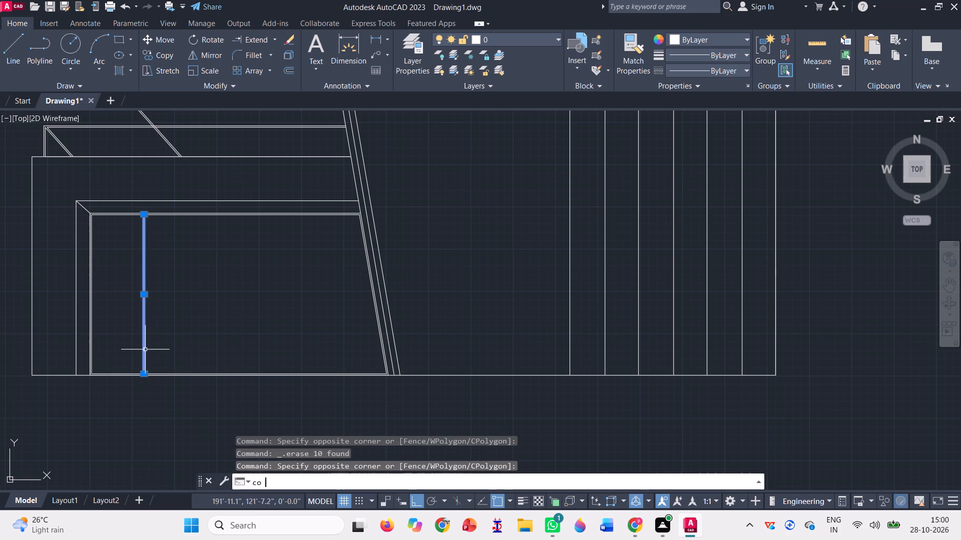
scroll(122, 403, up, 3)
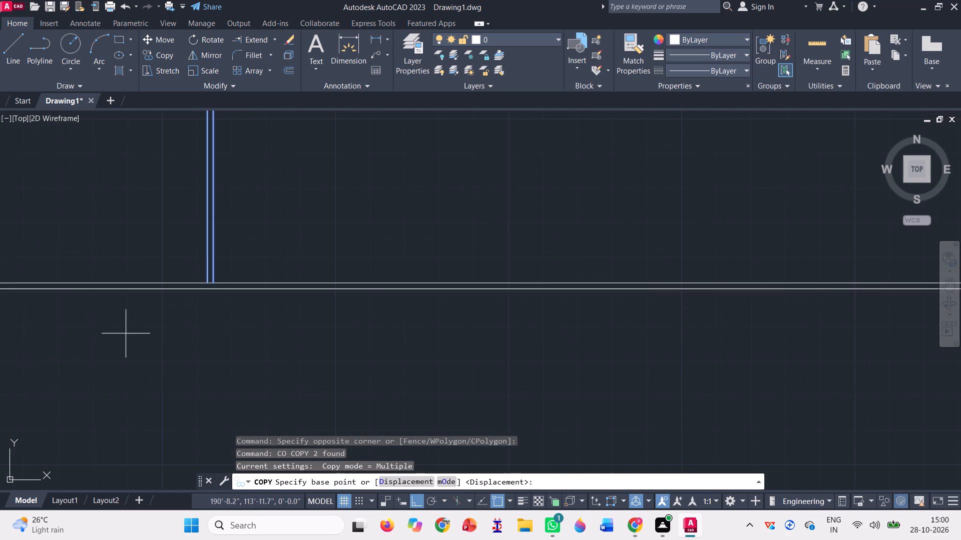
scroll(126, 333, down, 1)
click(45, 299)
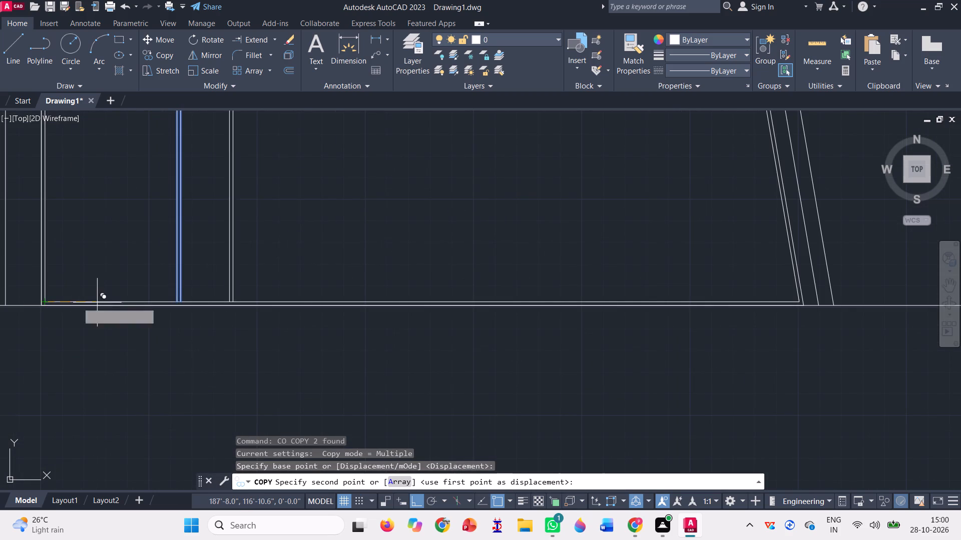
scroll(188, 298, up, 3)
click(155, 309)
scroll(143, 312, down, 3)
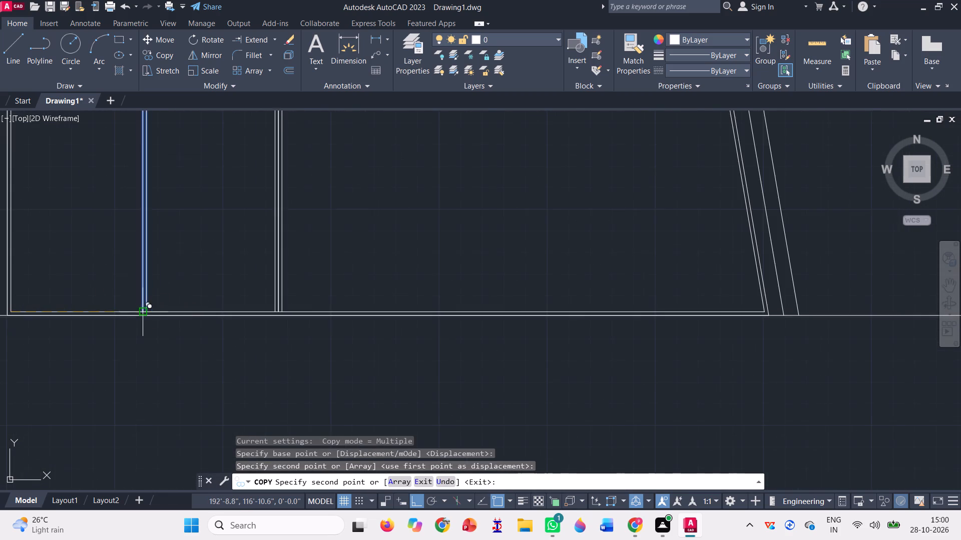
Continue copying the mullion along the panel's inner bottom line, using each last copy's right foot as destination, to place the third through fifth mullions.
scroll(384, 327, up, 3)
scroll(297, 291, down, 2)
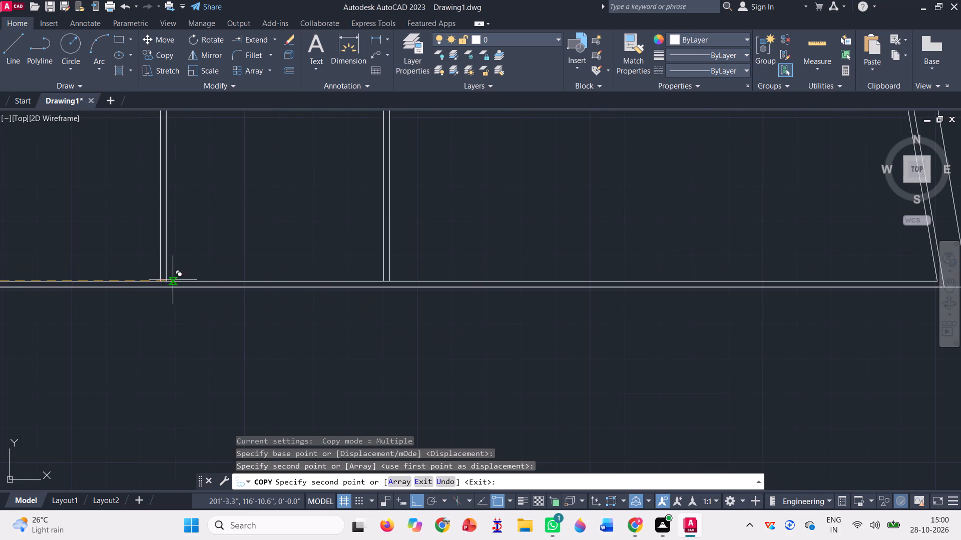
scroll(172, 278, up, 2)
click(152, 286)
scroll(157, 316, down, 3)
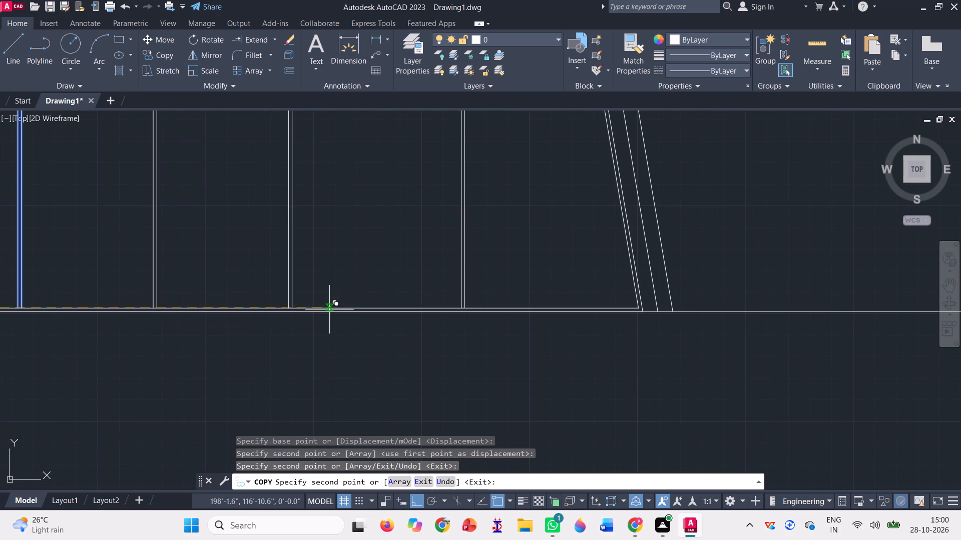
scroll(344, 293, up, 3)
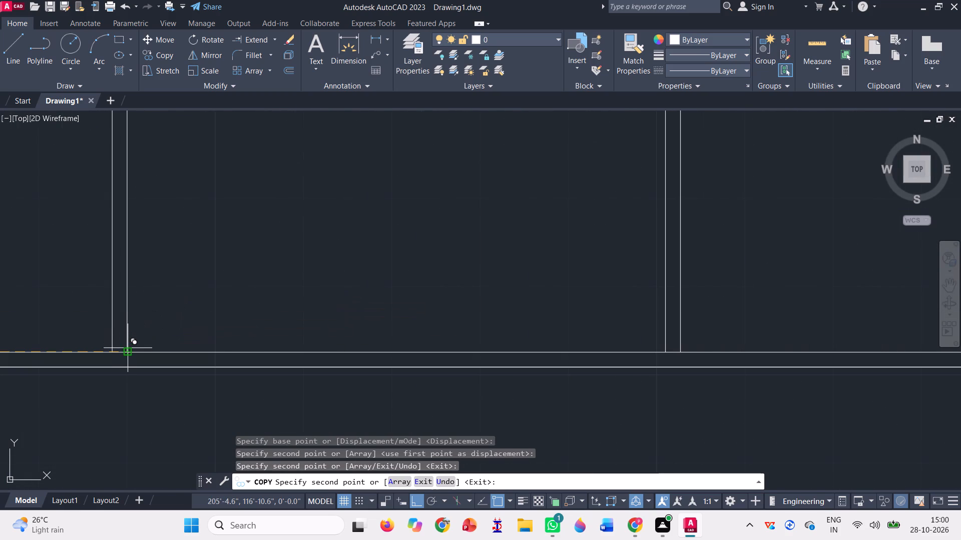
click(128, 350)
scroll(128, 355, down, 3)
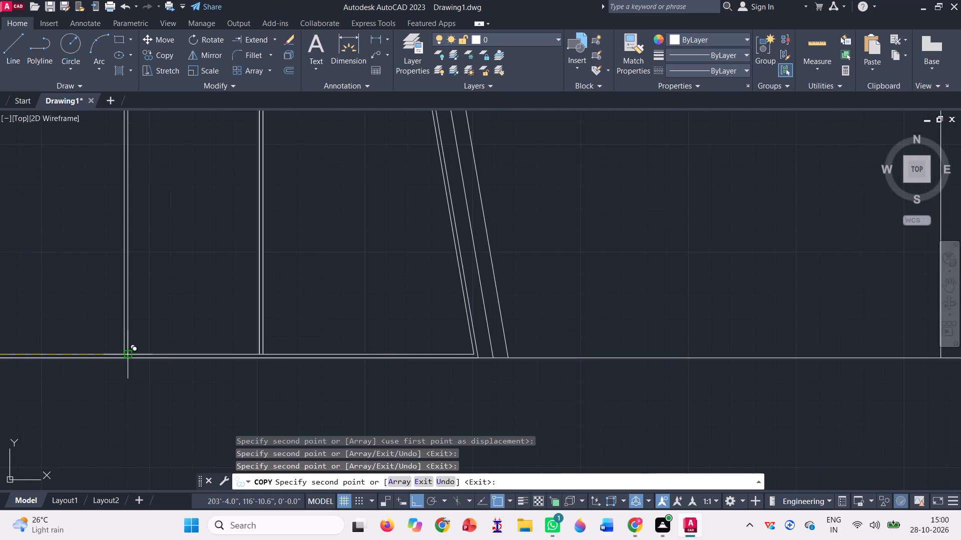
scroll(305, 337, up, 3)
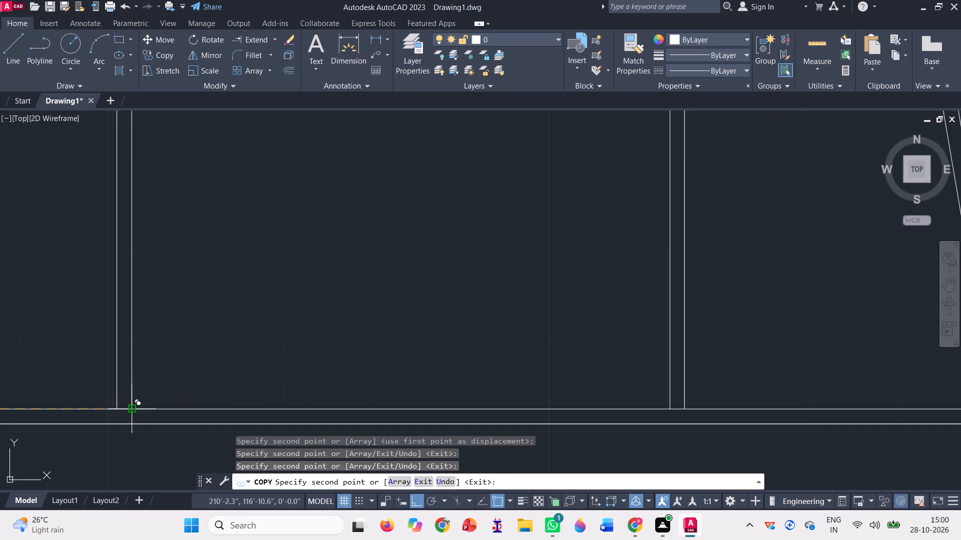
click(131, 405)
scroll(258, 428, down, 5)
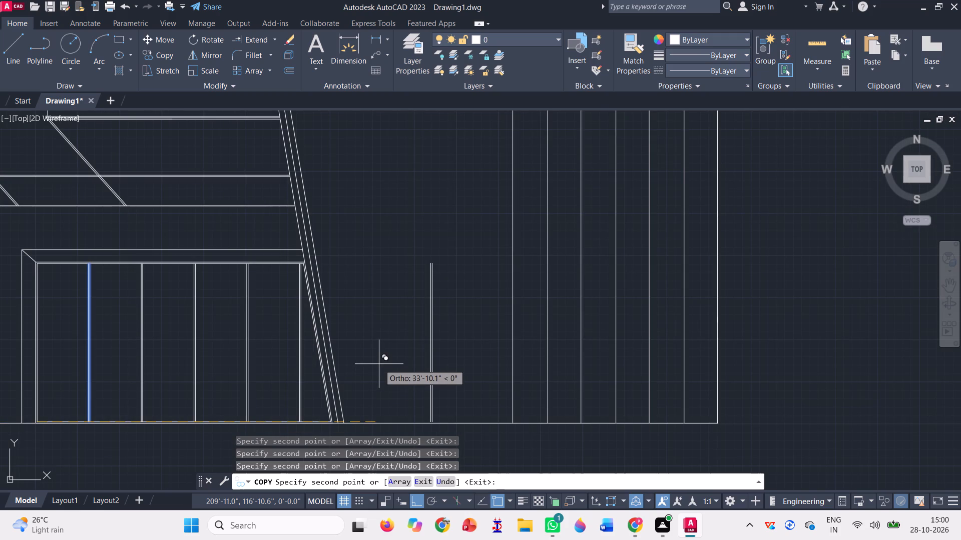
key(space)
Trim the inset panel's inner top line between the two lines of each of the five mullions.
scroll(381, 359, down, 1)
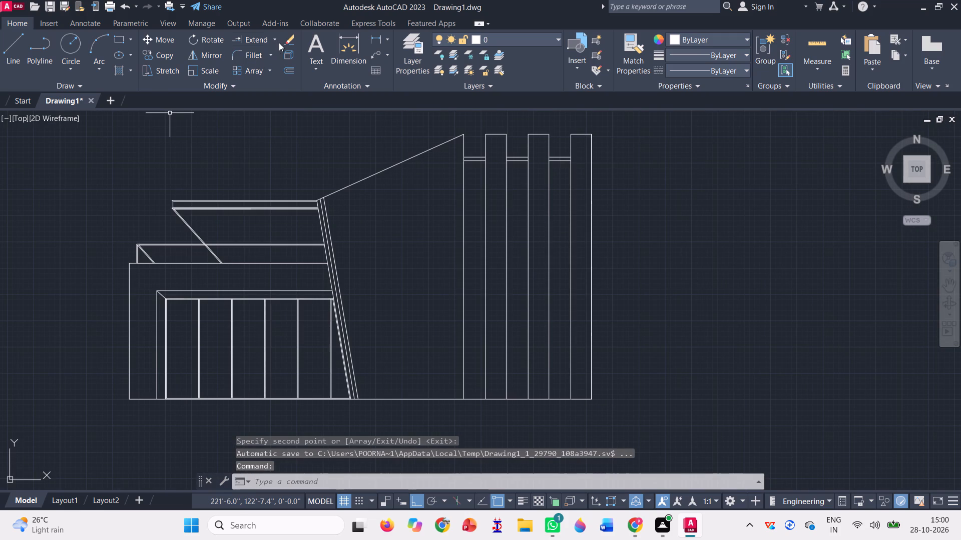
click(274, 40)
click(244, 51)
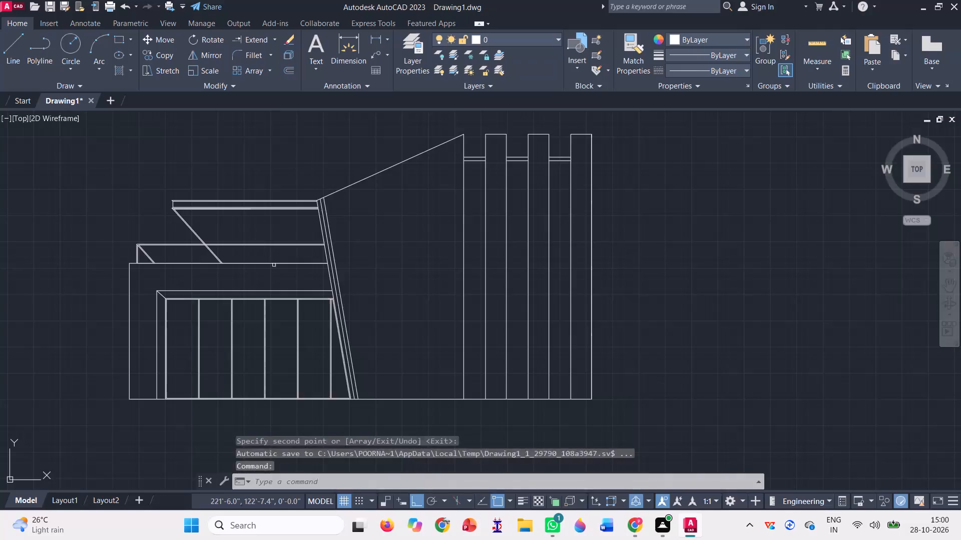
scroll(186, 292, up, 4)
scroll(268, 337, up, 3)
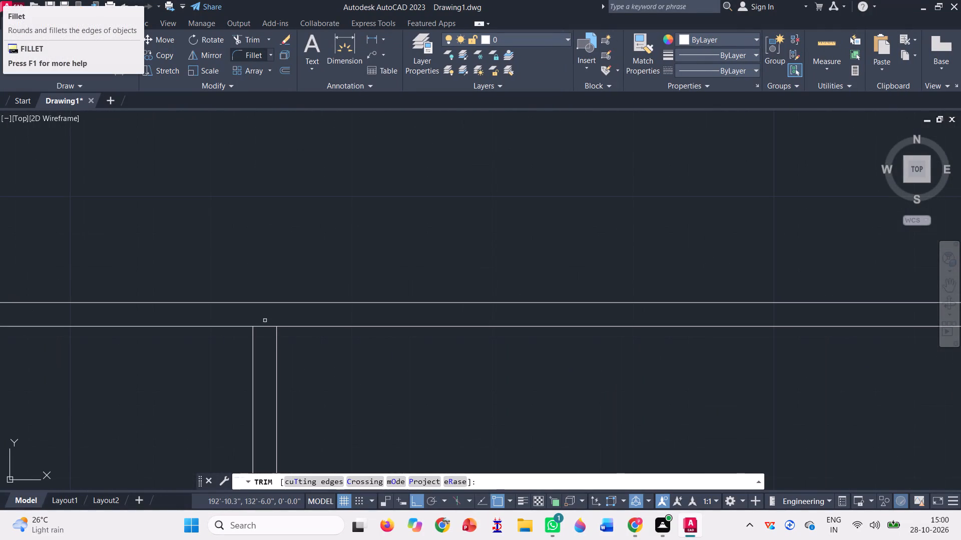
click(265, 318)
click(270, 330)
scroll(238, 307, down, 3)
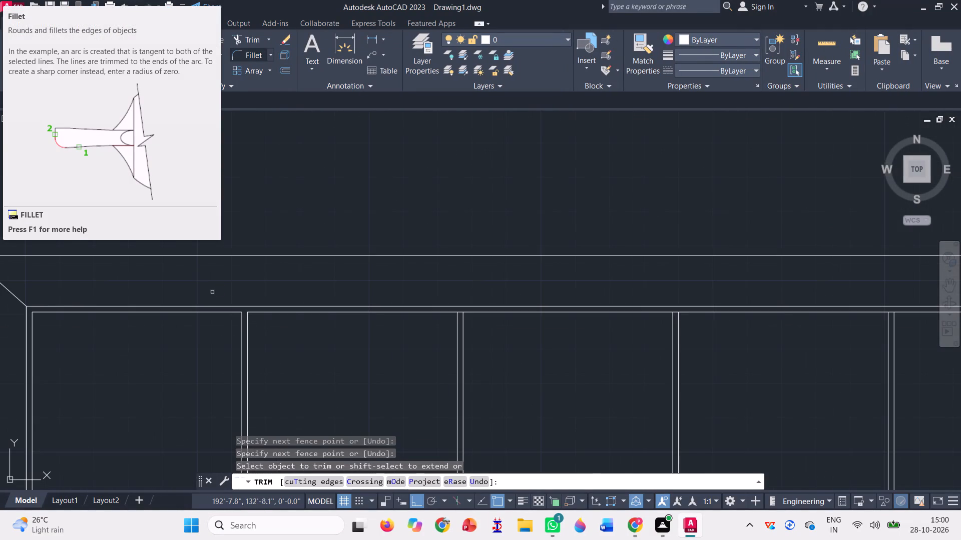
scroll(240, 310, down, 1)
scroll(368, 314, up, 3)
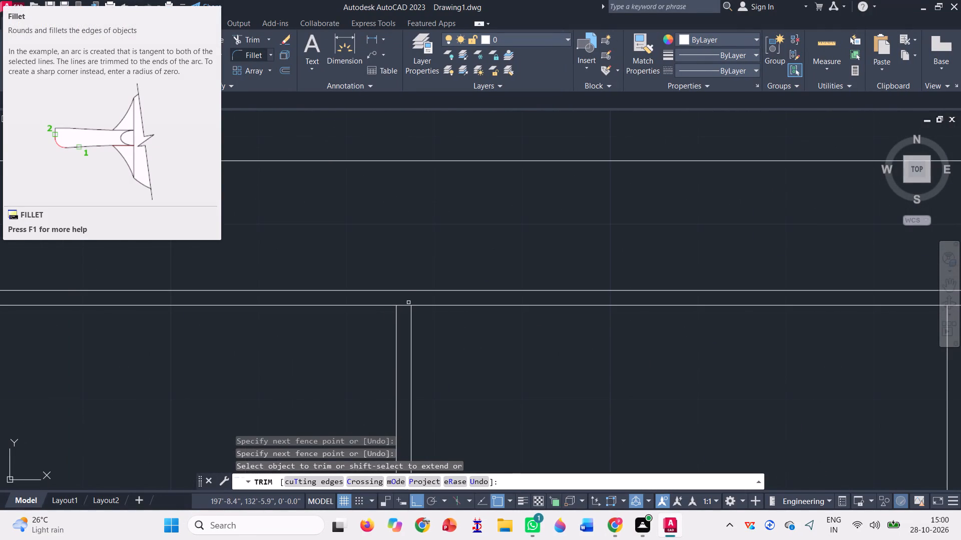
click(408, 302)
click(404, 305)
click(400, 308)
click(405, 301)
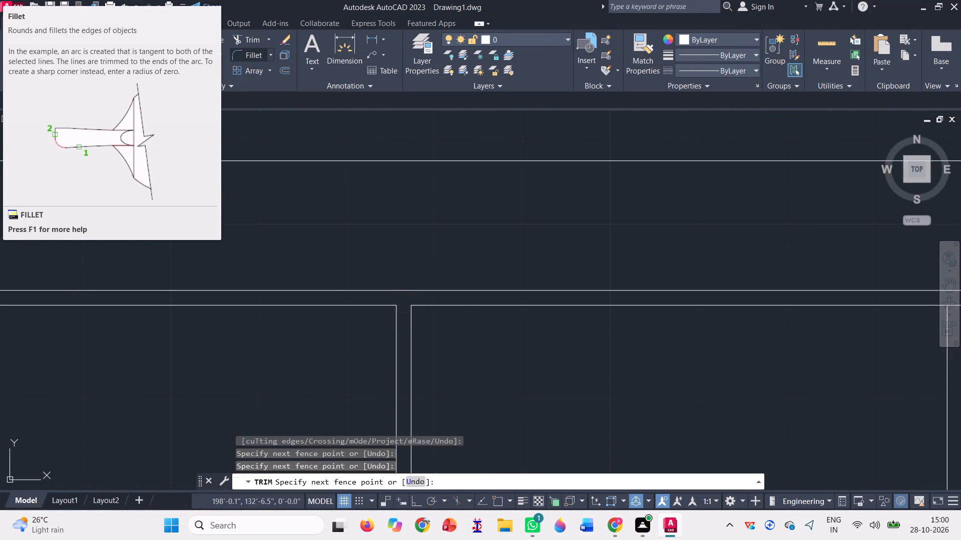
scroll(324, 296, down, 3)
scroll(542, 309, up, 2)
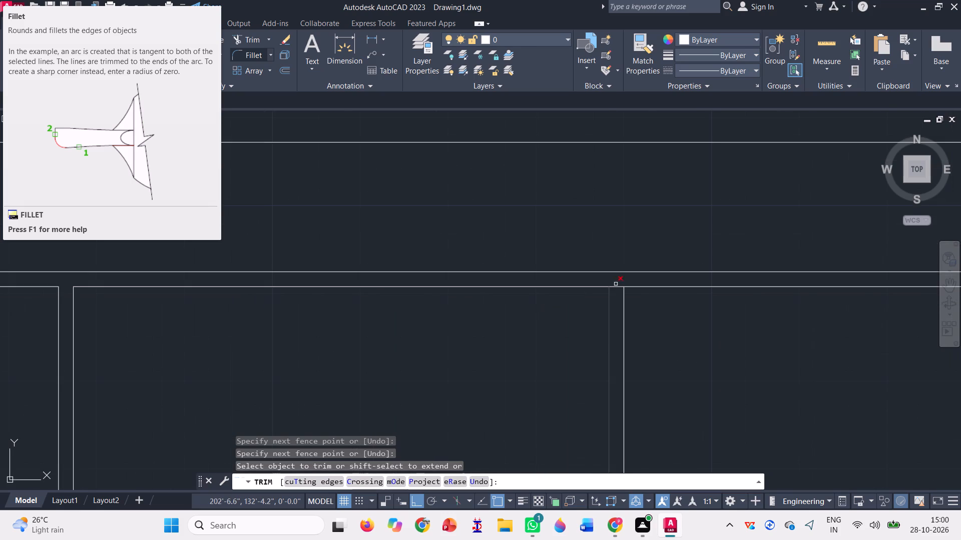
click(620, 287)
scroll(347, 245, down, 2)
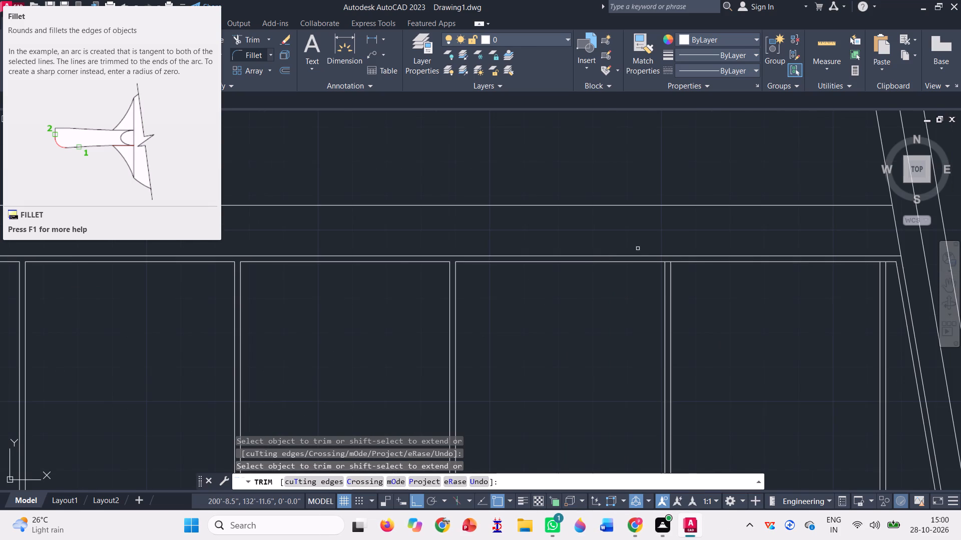
scroll(686, 249, up, 1)
click(659, 268)
scroll(387, 255, down, 2)
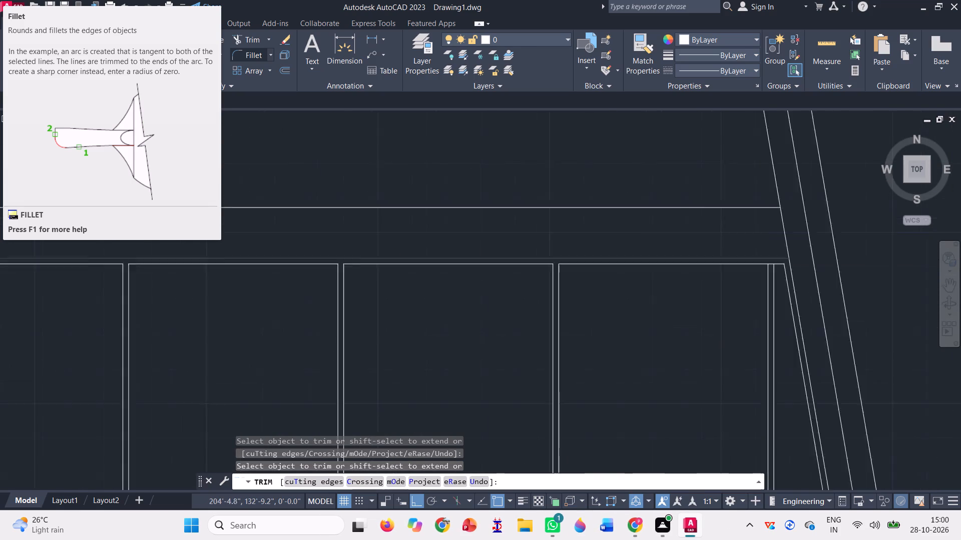
scroll(387, 255, down, 1)
scroll(545, 255, up, 6)
click(516, 227)
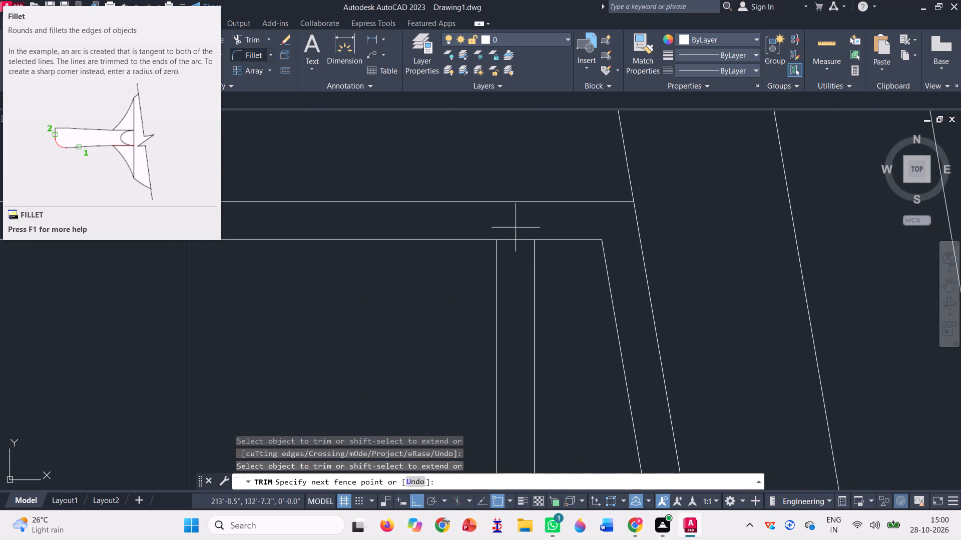
click(519, 253)
scroll(500, 227, down, 7)
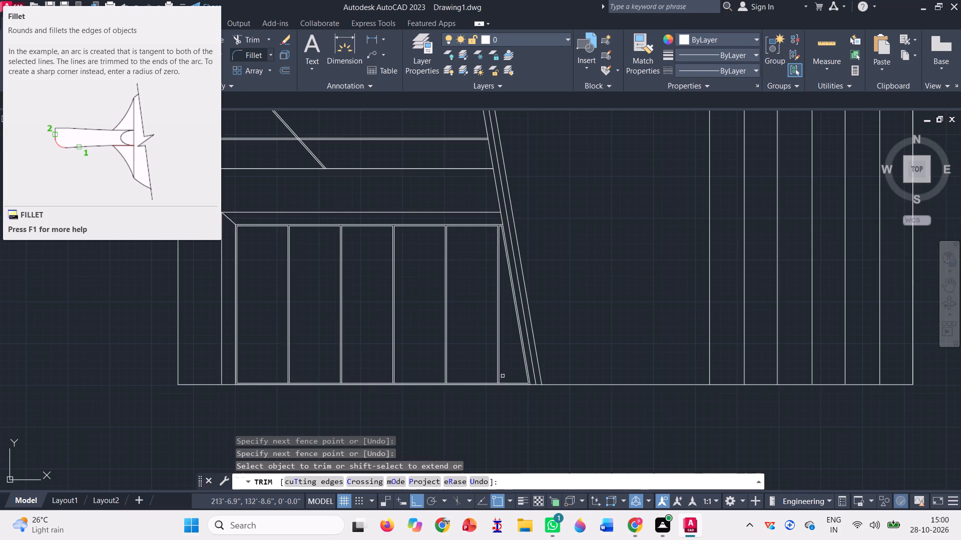
Trim the inset panel's inner bottom line between the two lines of each of the five mullions.
scroll(504, 378, up, 4)
scroll(466, 418, up, 2)
click(466, 397)
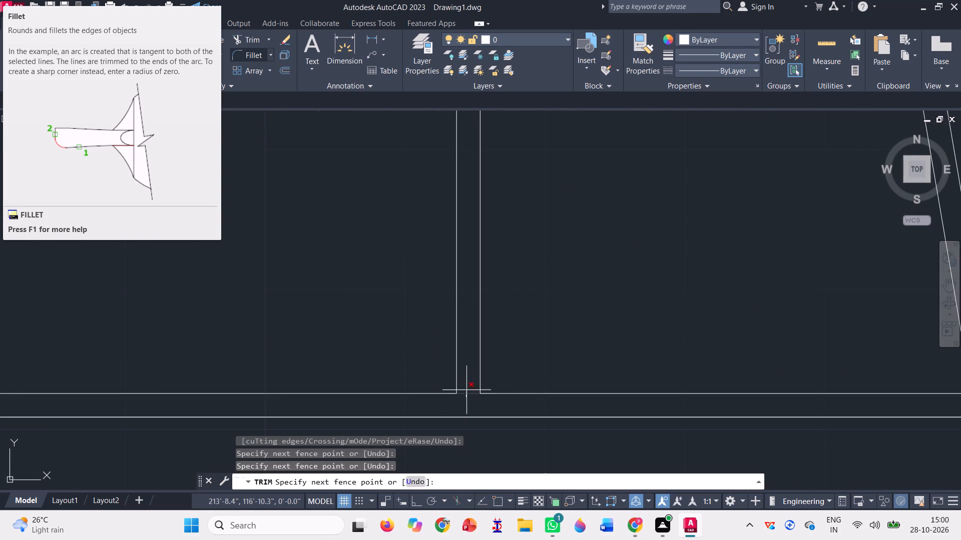
click(466, 390)
scroll(512, 387, down, 3)
scroll(281, 386, up, 3)
click(303, 397)
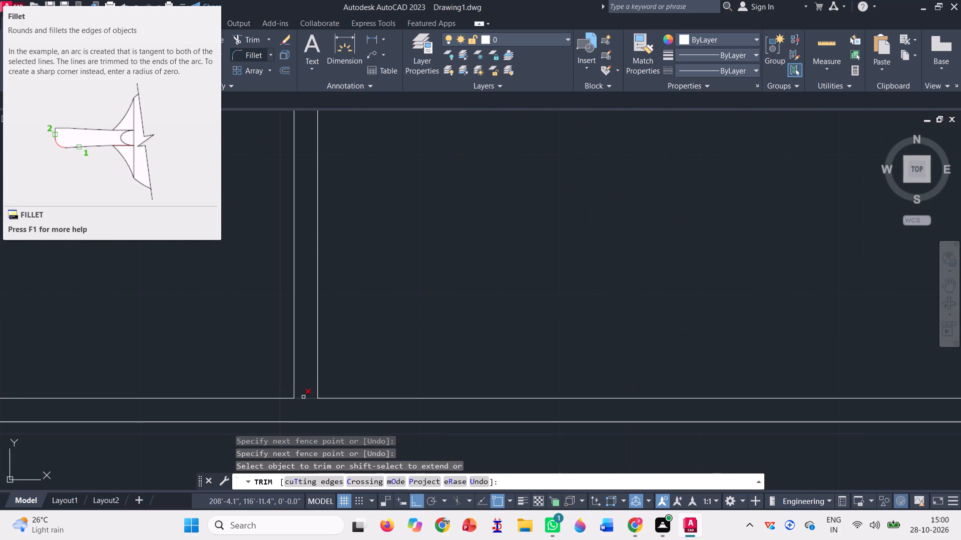
scroll(405, 361, down, 3)
scroll(157, 376, up, 3)
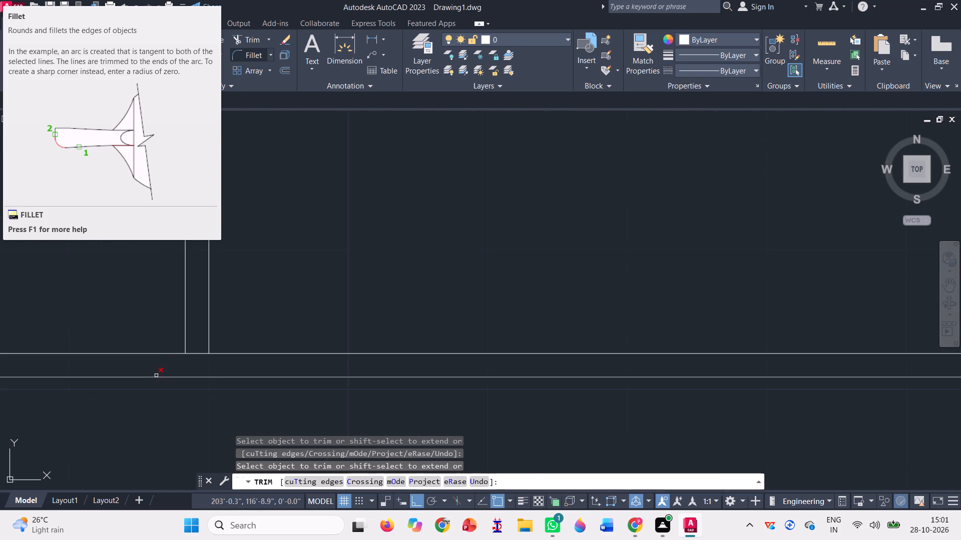
click(196, 352)
scroll(385, 327, down, 3)
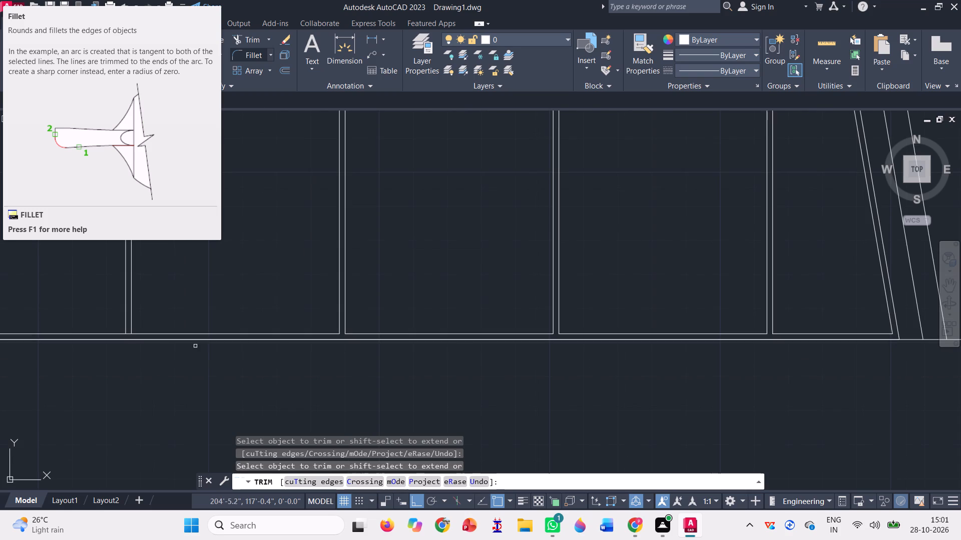
scroll(129, 337, up, 3)
click(123, 325)
scroll(408, 346, down, 3)
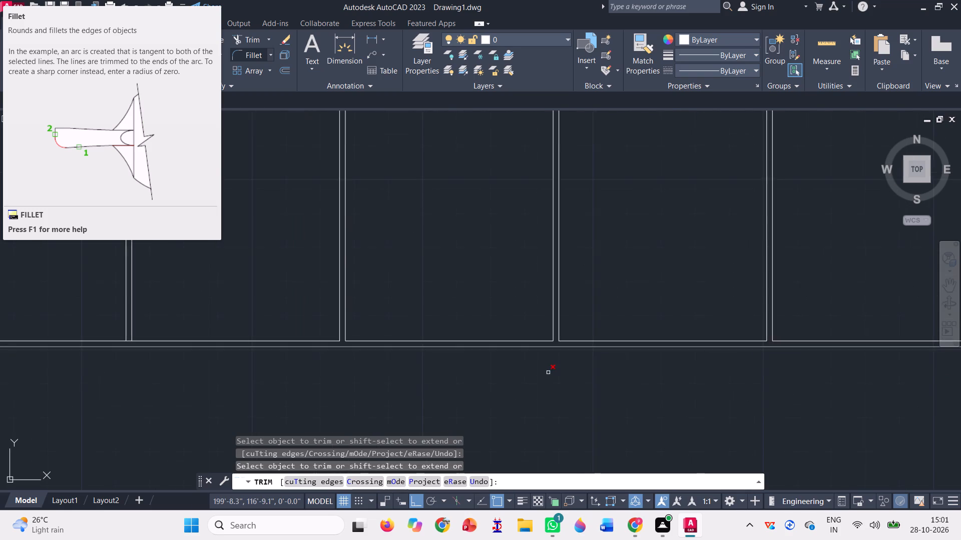
scroll(548, 372, down, 1)
scroll(285, 356, up, 4)
click(287, 345)
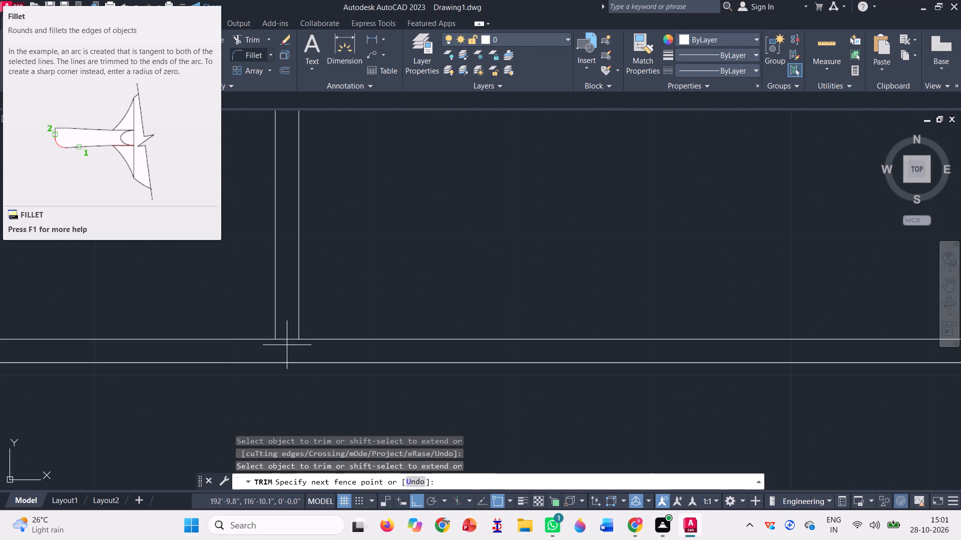
click(286, 326)
scroll(308, 380, down, 3)
key(Escape)
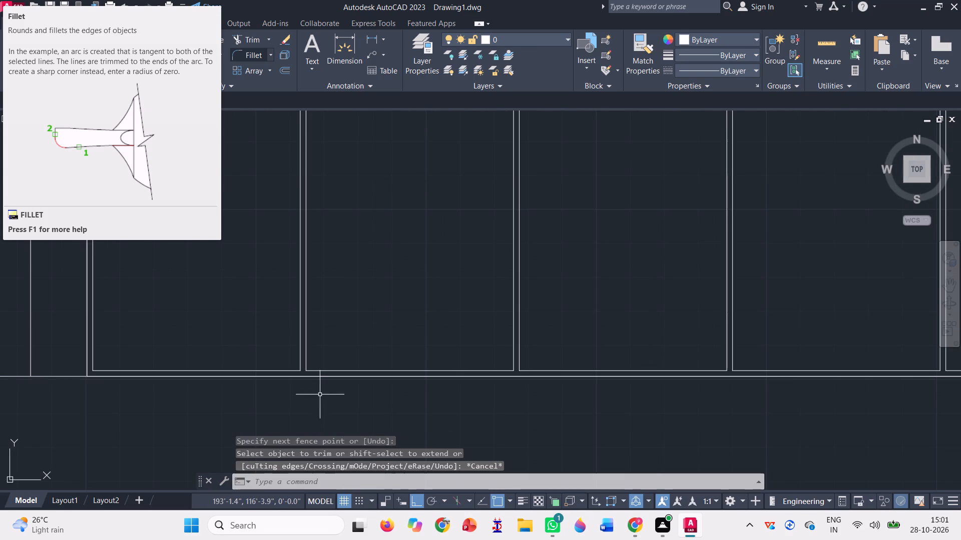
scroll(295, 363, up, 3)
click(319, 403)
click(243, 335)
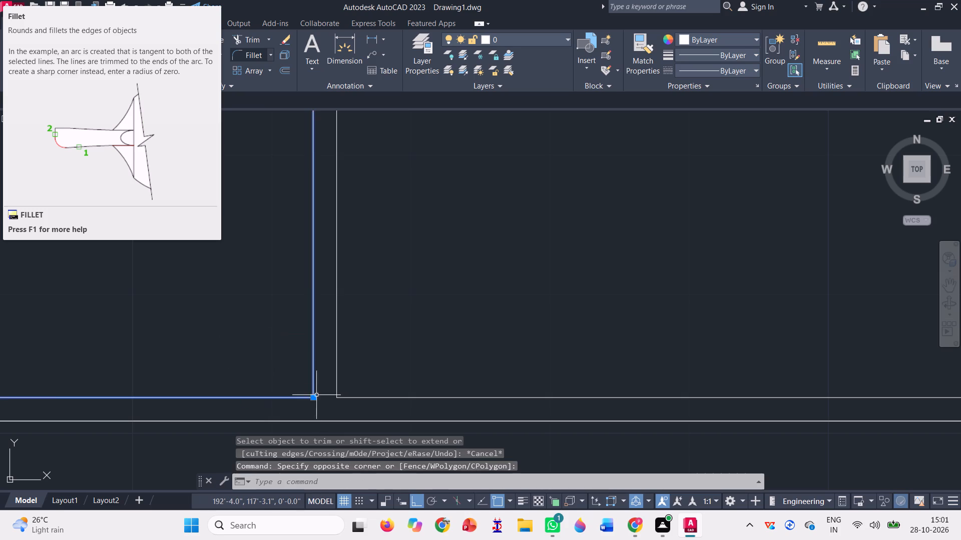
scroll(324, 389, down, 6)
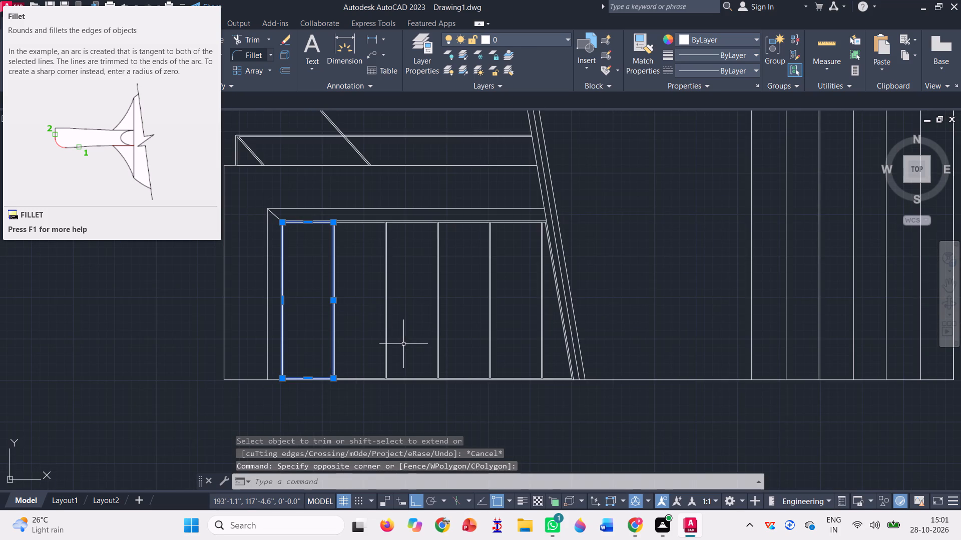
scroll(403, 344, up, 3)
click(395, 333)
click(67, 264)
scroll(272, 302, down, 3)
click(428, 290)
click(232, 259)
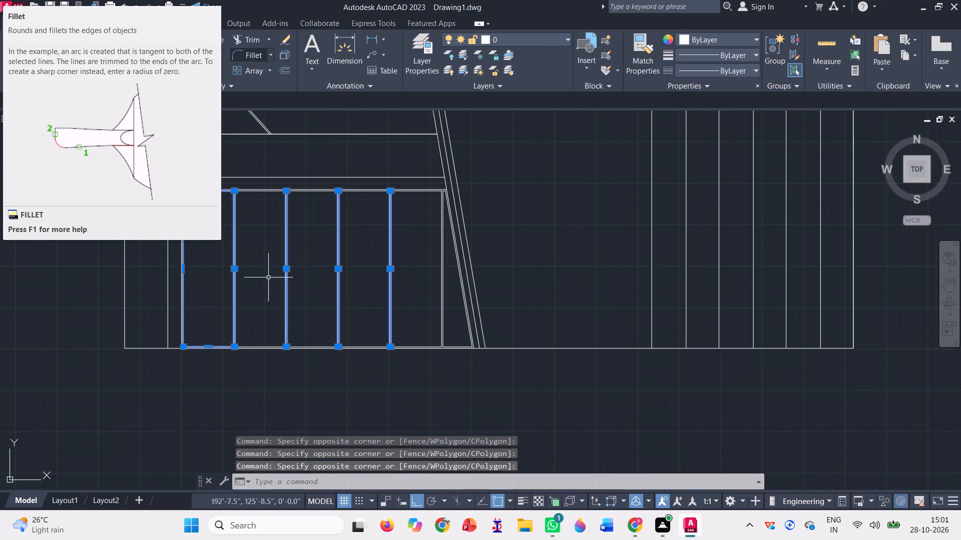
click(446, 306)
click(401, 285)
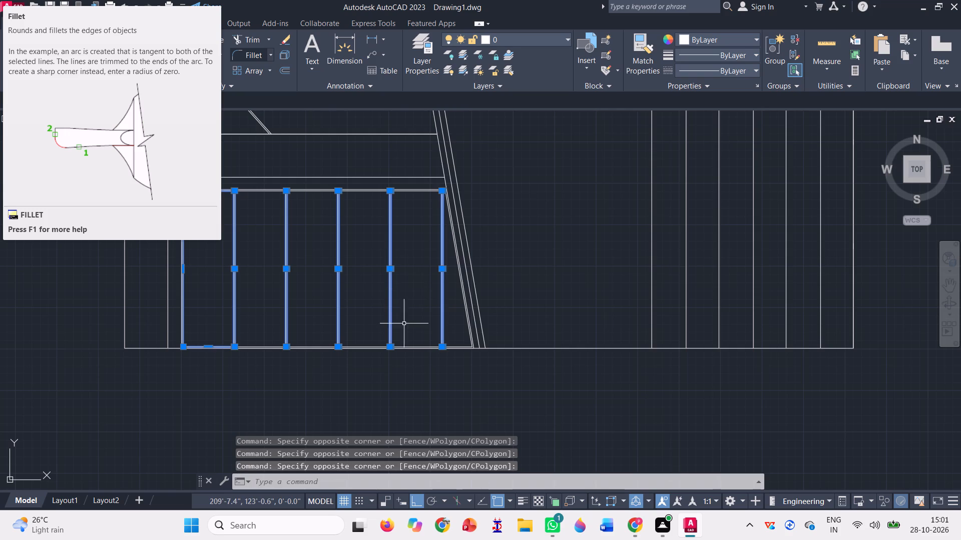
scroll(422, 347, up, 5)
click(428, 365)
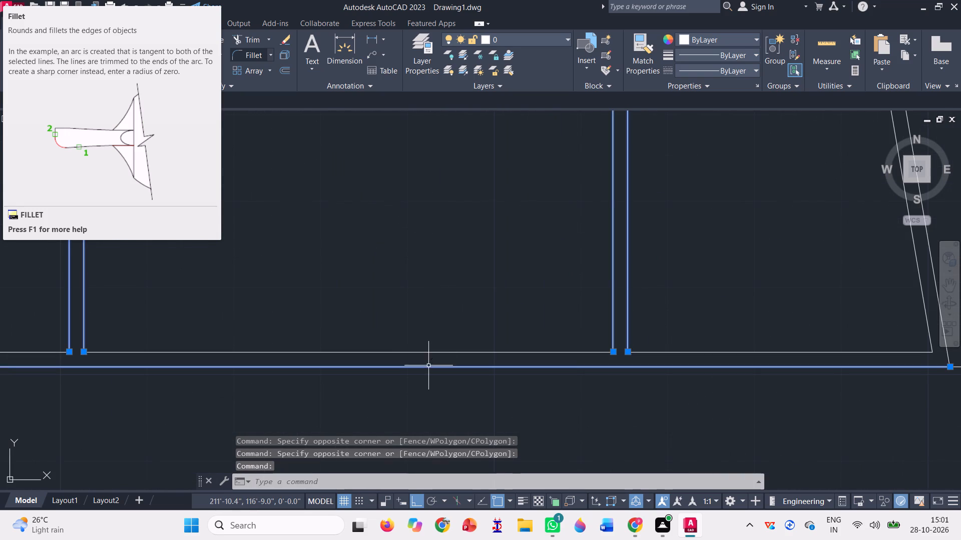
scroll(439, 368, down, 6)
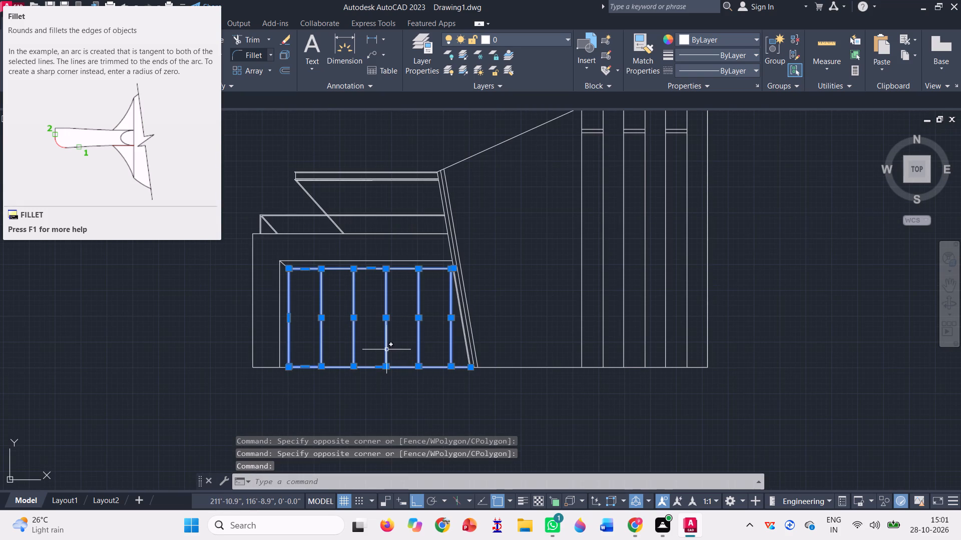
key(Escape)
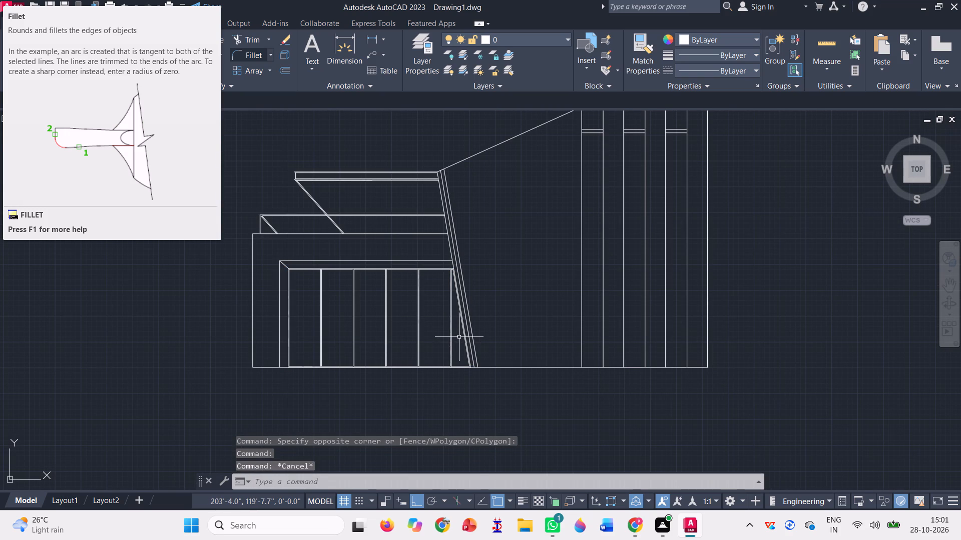
Join the inset panel's mullion lines with the inner top and bottom segments of its first five bays into bay outlines.
click(459, 337)
scroll(291, 325, up, 5)
click(275, 307)
scroll(330, 323, down, 3)
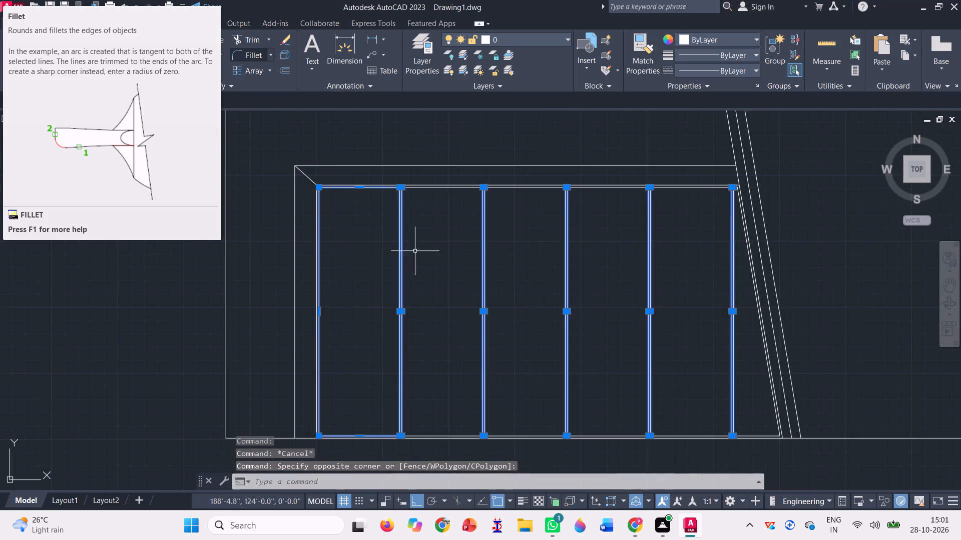
scroll(441, 195, up, 3)
scroll(311, 165, up, 2)
click(311, 165)
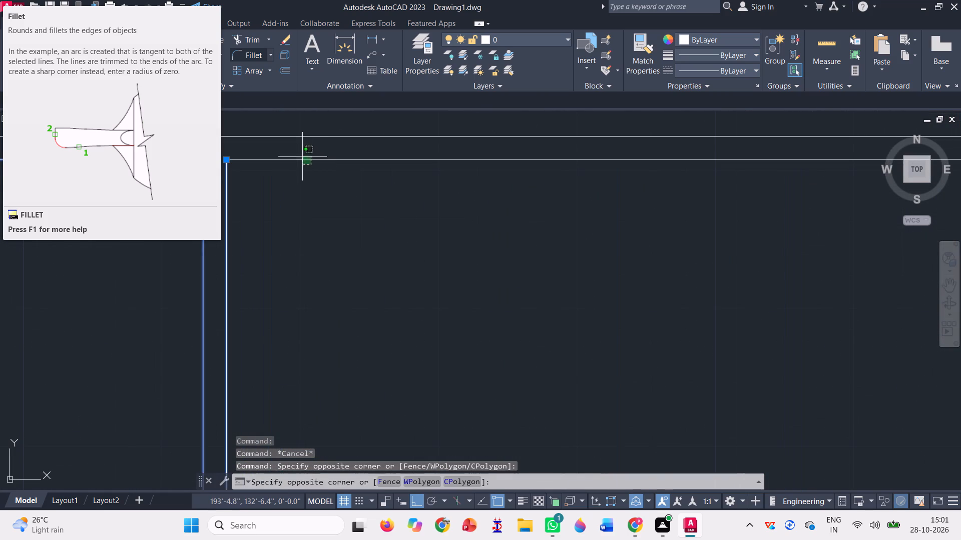
click(296, 153)
scroll(244, 200, down, 4)
scroll(507, 209, up, 2)
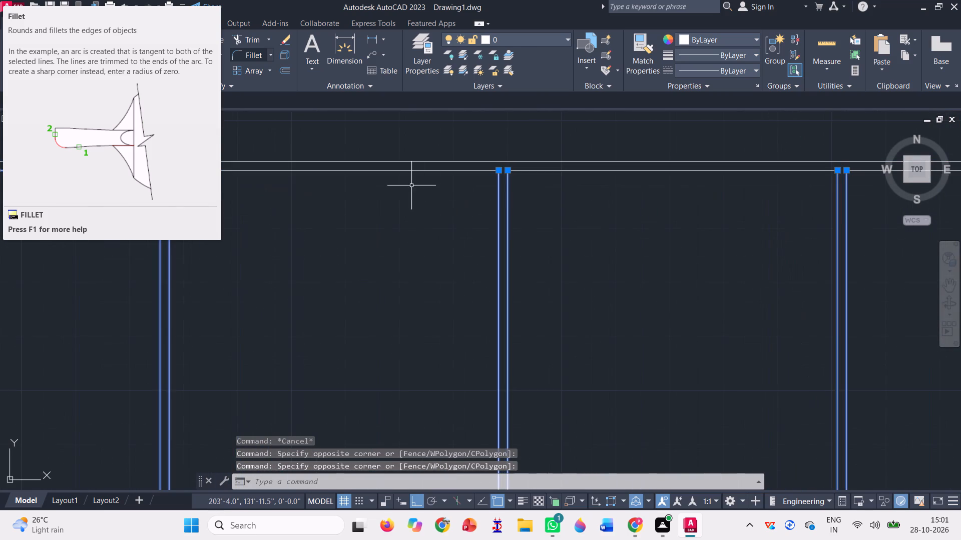
click(411, 184)
click(398, 165)
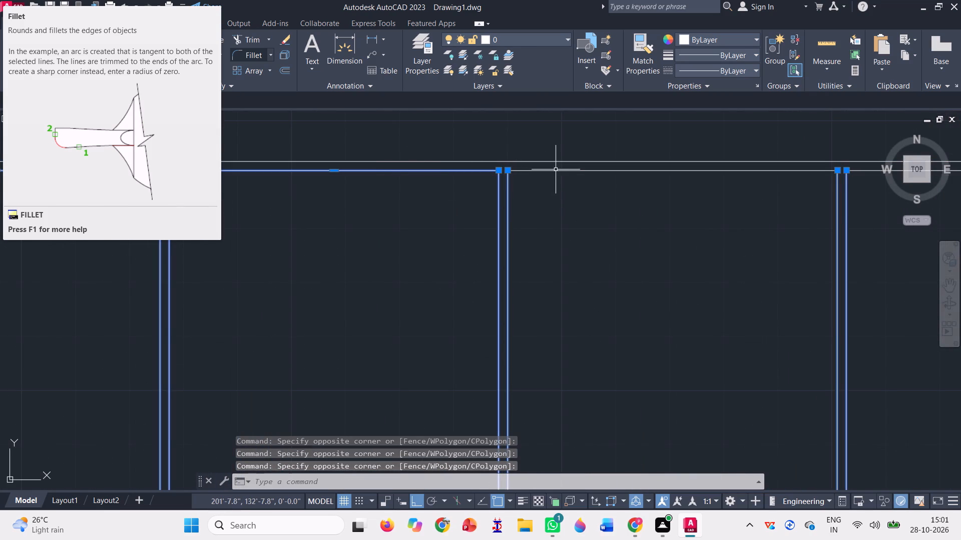
click(556, 167)
click(549, 181)
scroll(378, 243, down, 2)
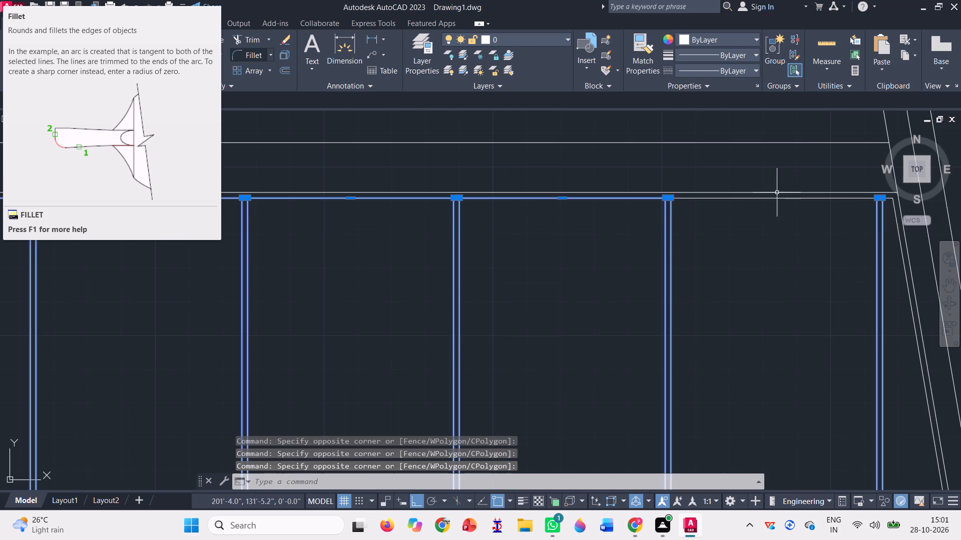
scroll(805, 171, up, 3)
click(662, 330)
click(604, 274)
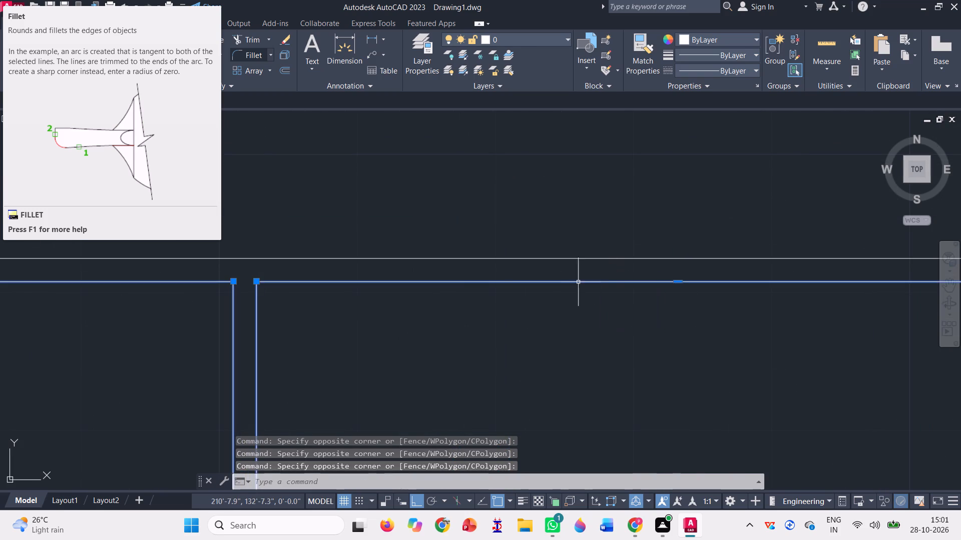
scroll(462, 271, down, 6)
scroll(492, 417, up, 3)
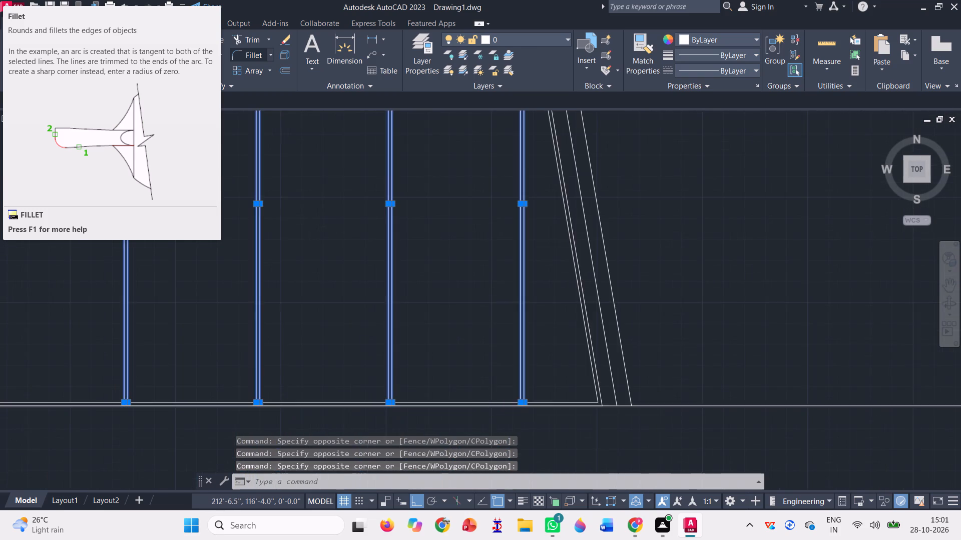
scroll(473, 413, up, 4)
click(441, 319)
click(401, 268)
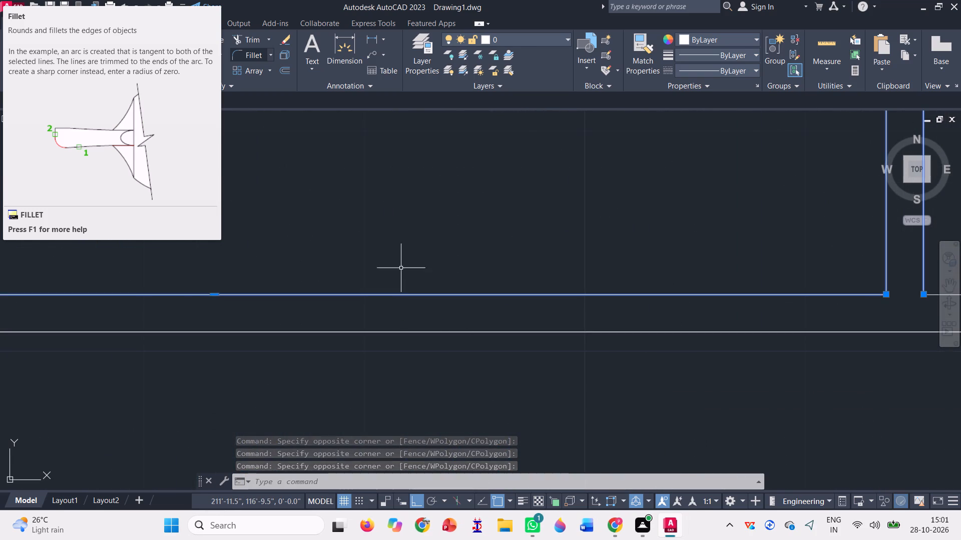
scroll(607, 398, down, 4)
scroll(355, 408, up, 4)
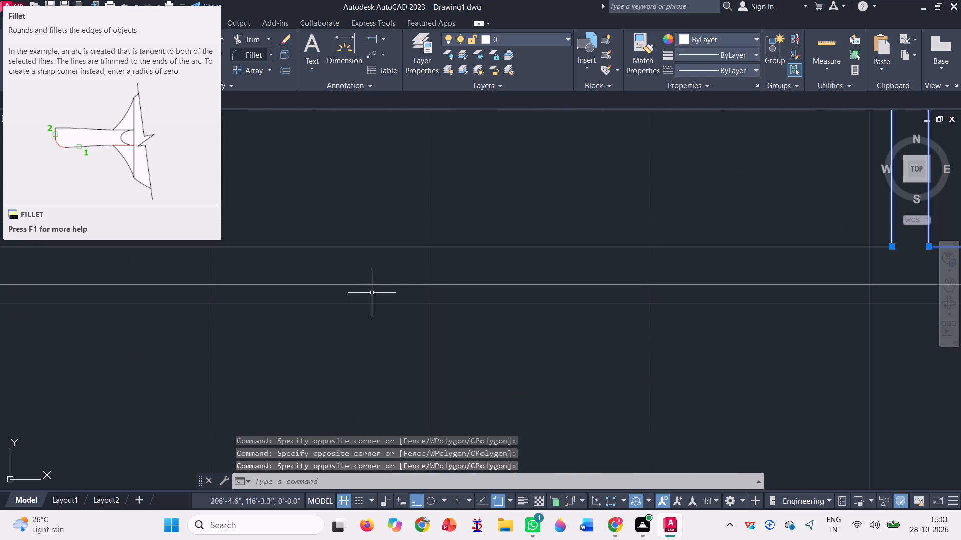
click(379, 270)
click(356, 225)
scroll(510, 330, down, 2)
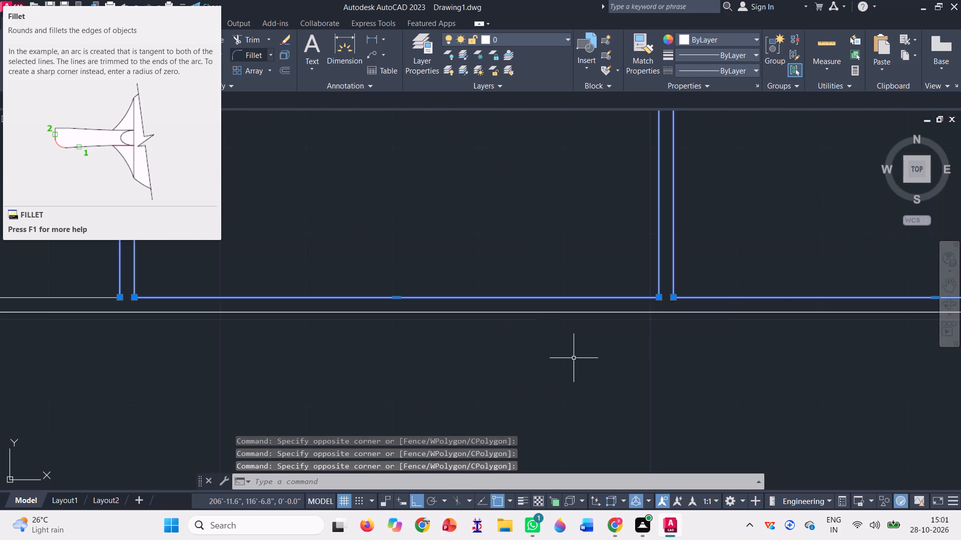
scroll(577, 358, down, 2)
scroll(276, 358, up, 3)
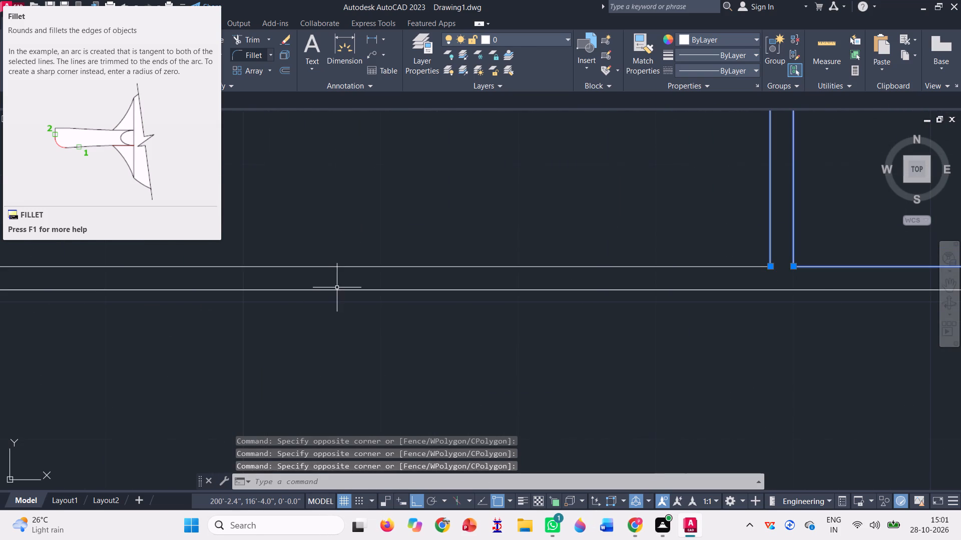
click(329, 277)
click(325, 249)
scroll(587, 389, down, 3)
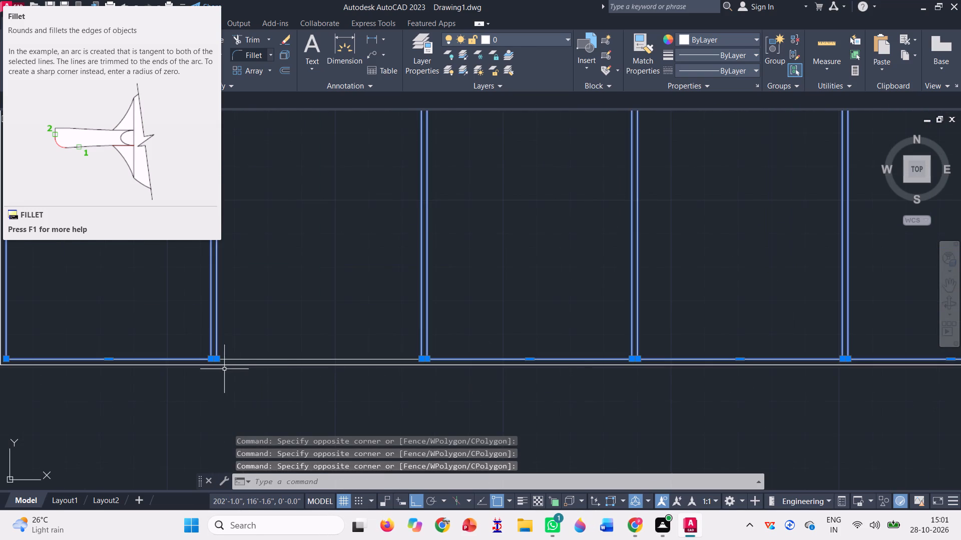
scroll(220, 355, up, 3)
click(259, 381)
click(248, 329)
scroll(307, 393, down, 4)
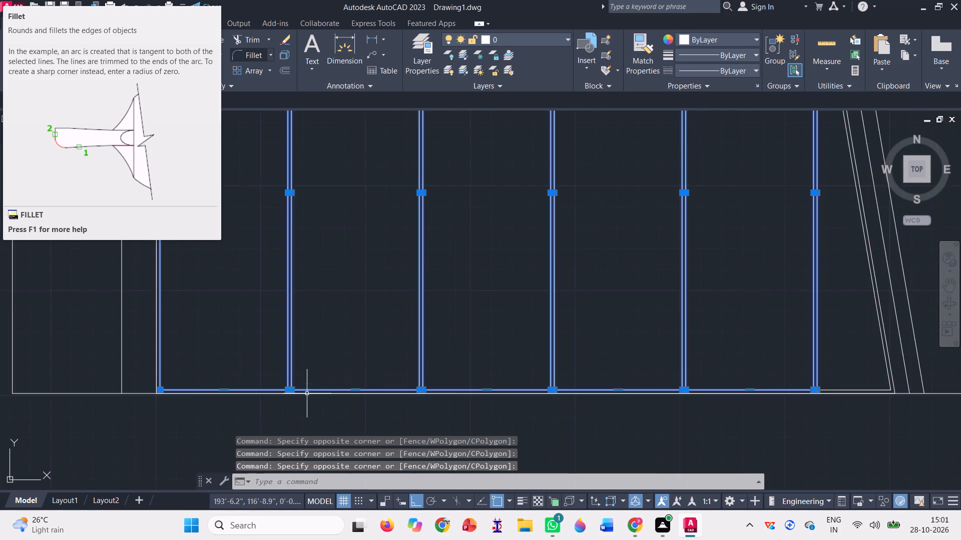
scroll(307, 393, down, 2)
key(j)
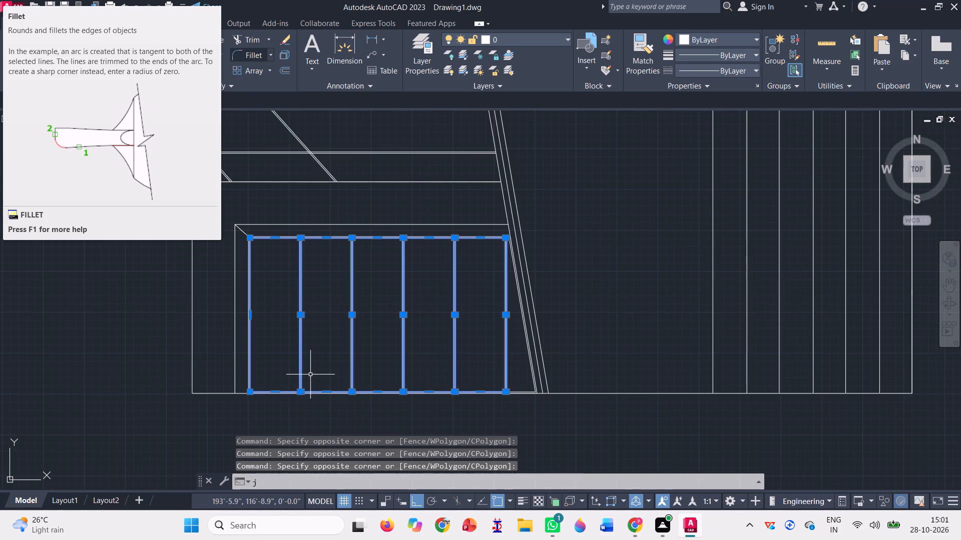
key(Return)
Check the joined outlines of the inset panel's first three bays by selecting each one.
scroll(284, 235, up, 2)
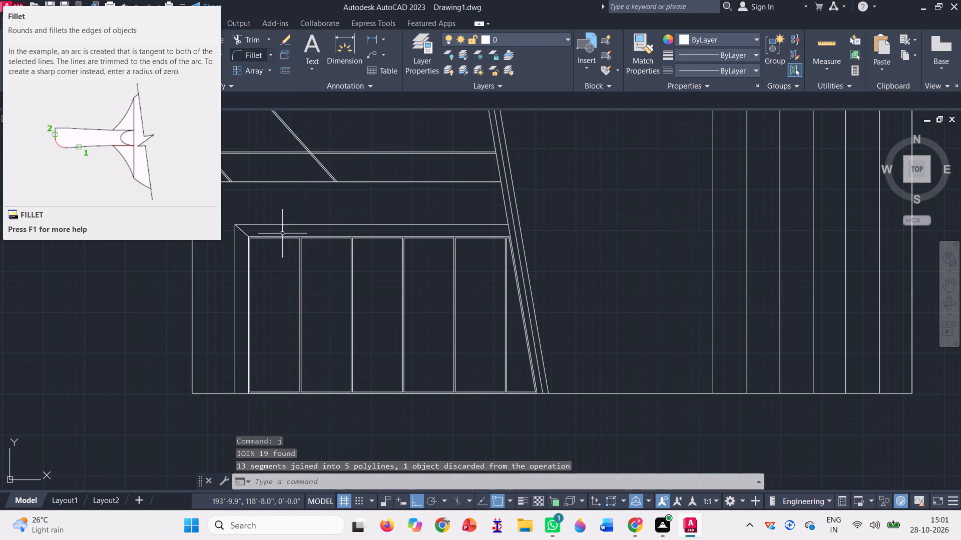
scroll(285, 235, up, 2)
click(346, 252)
scroll(322, 256, down, 3)
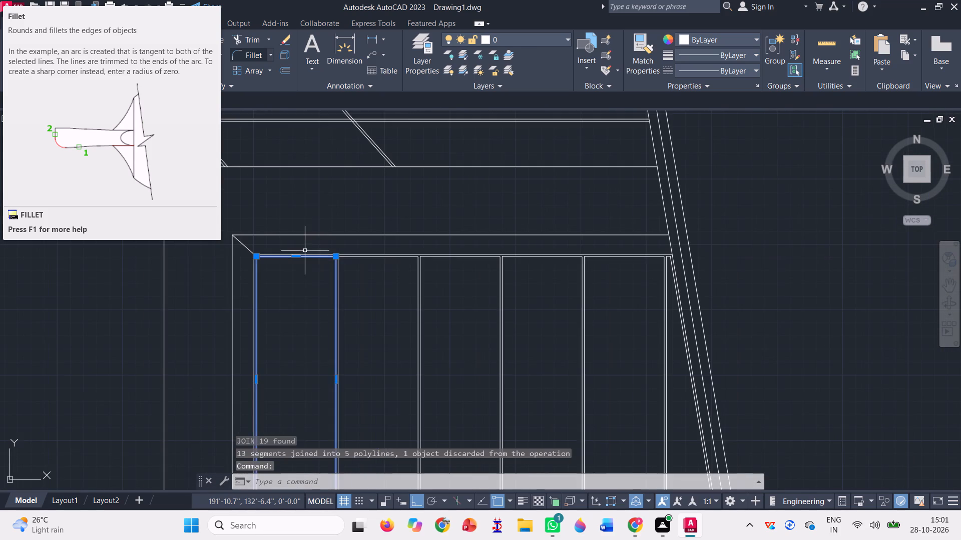
scroll(316, 233, down, 1)
scroll(360, 240, up, 3)
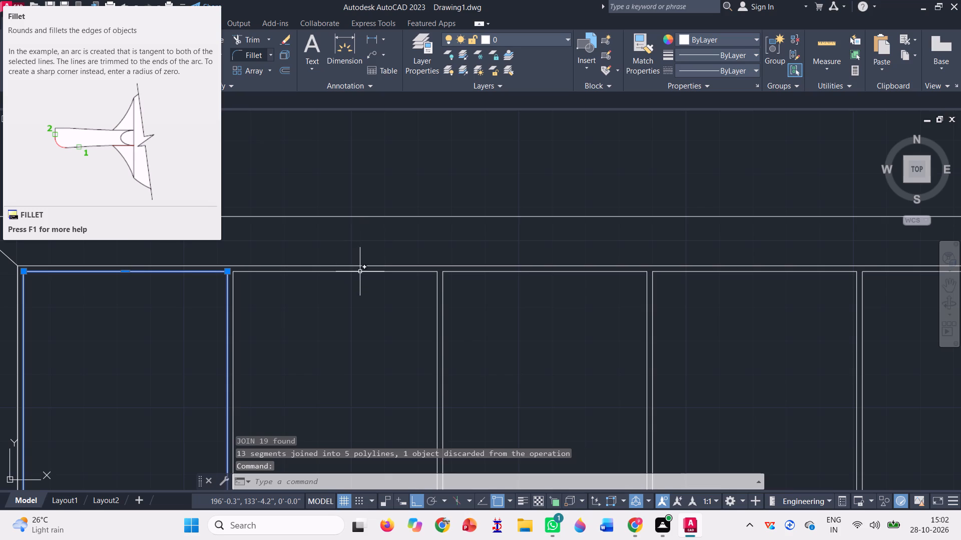
click(360, 271)
scroll(339, 274, down, 3)
scroll(385, 282, up, 3)
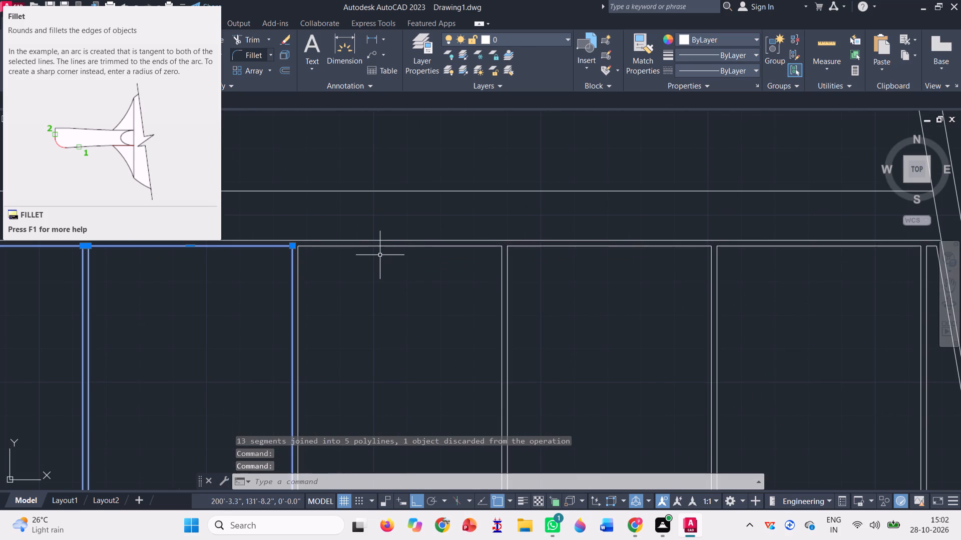
click(370, 246)
scroll(344, 237, down, 3)
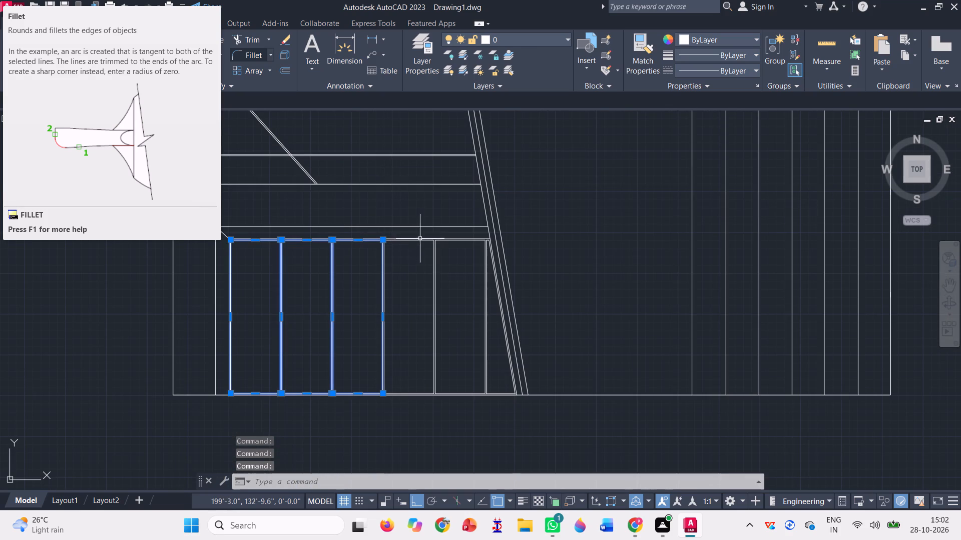
key(Escape)
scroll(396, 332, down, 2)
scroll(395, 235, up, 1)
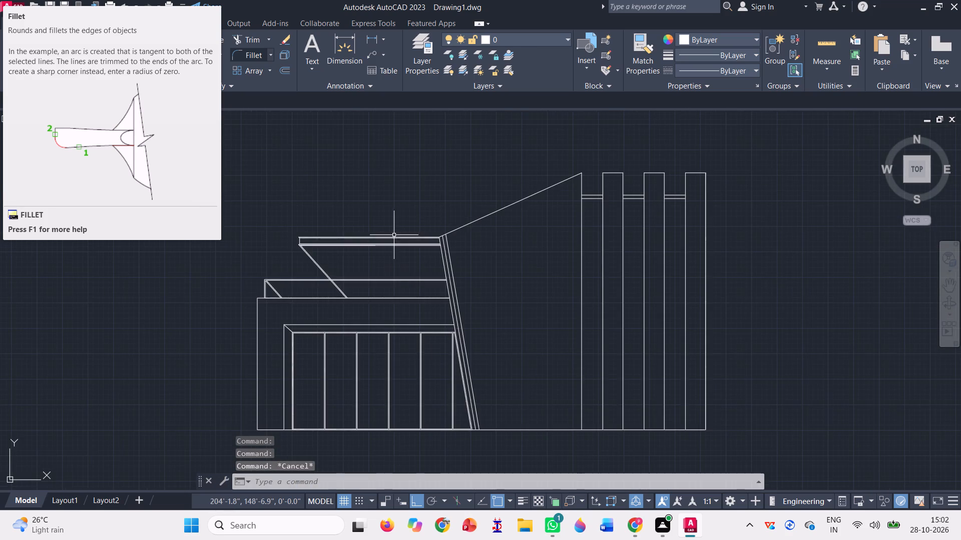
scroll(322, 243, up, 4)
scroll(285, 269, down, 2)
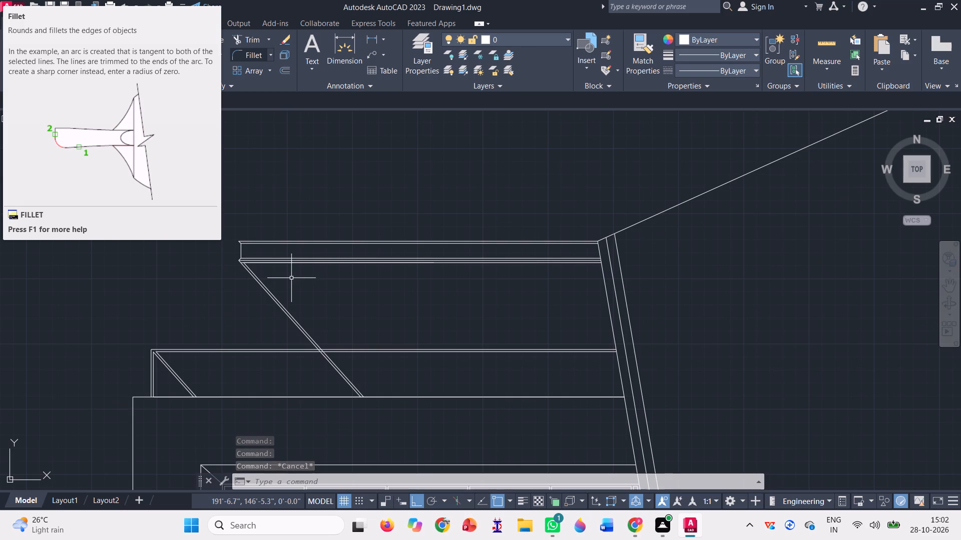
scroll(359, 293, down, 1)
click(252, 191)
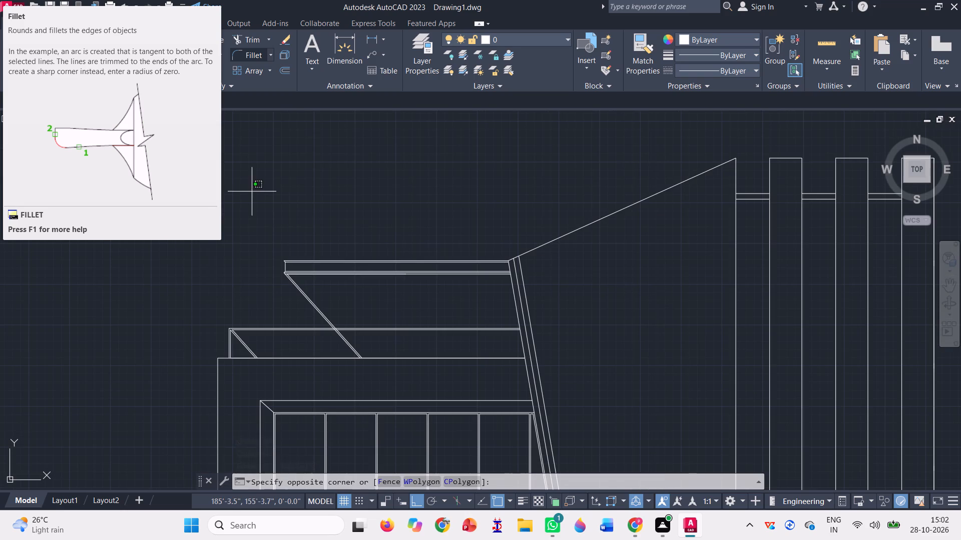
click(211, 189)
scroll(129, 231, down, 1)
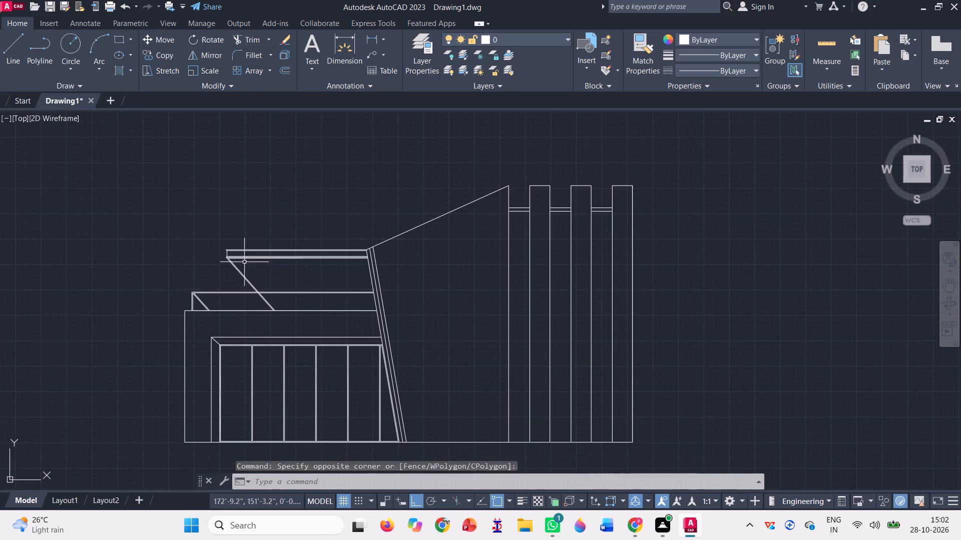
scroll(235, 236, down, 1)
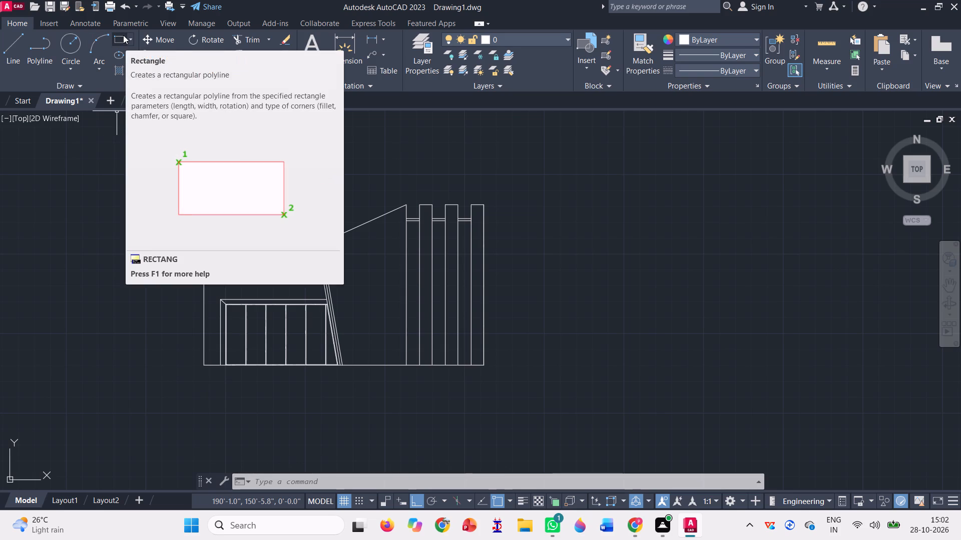
Draw a shallow base rectangle below the ground line, from the building's lower-left corner to beneath the last vertical strip's outer edge.
click(123, 35)
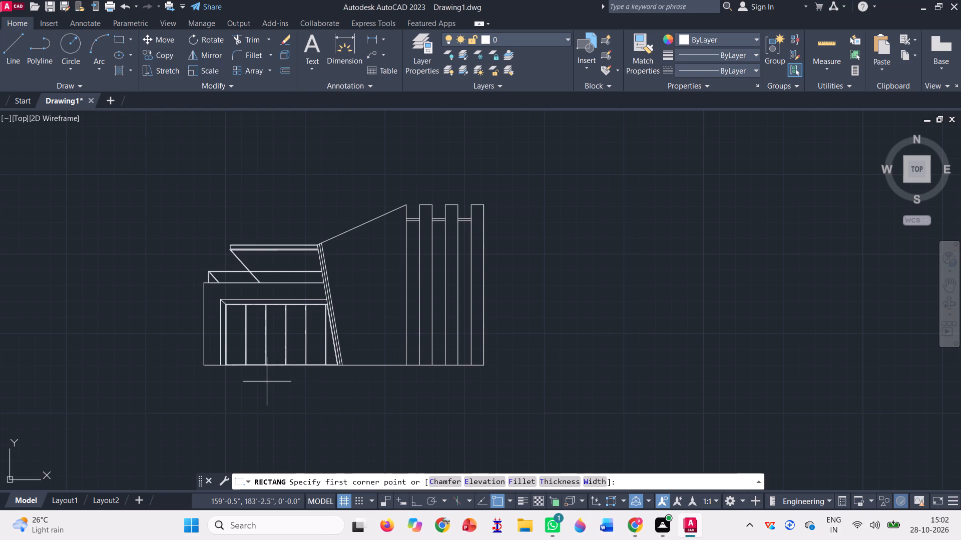
scroll(266, 384, up, 3)
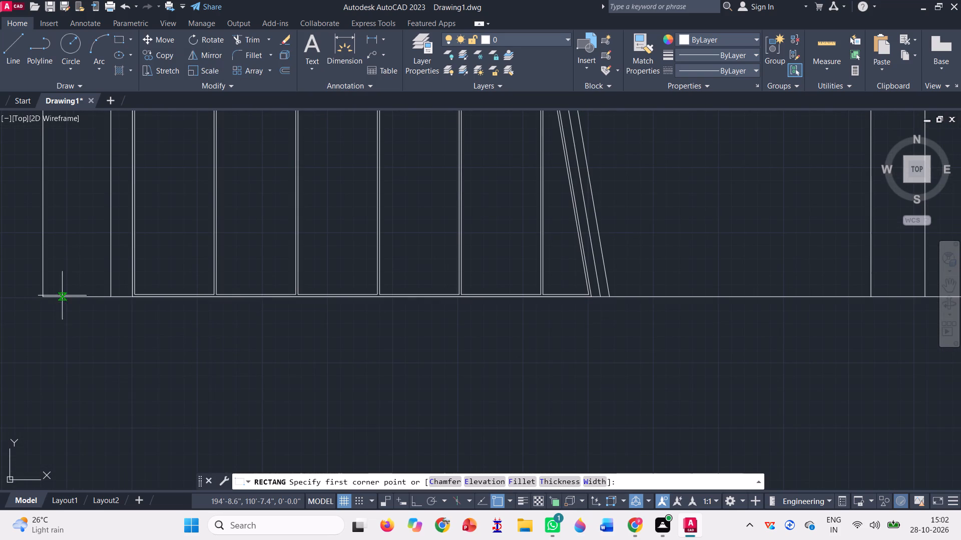
click(45, 295)
scroll(112, 356, down, 1)
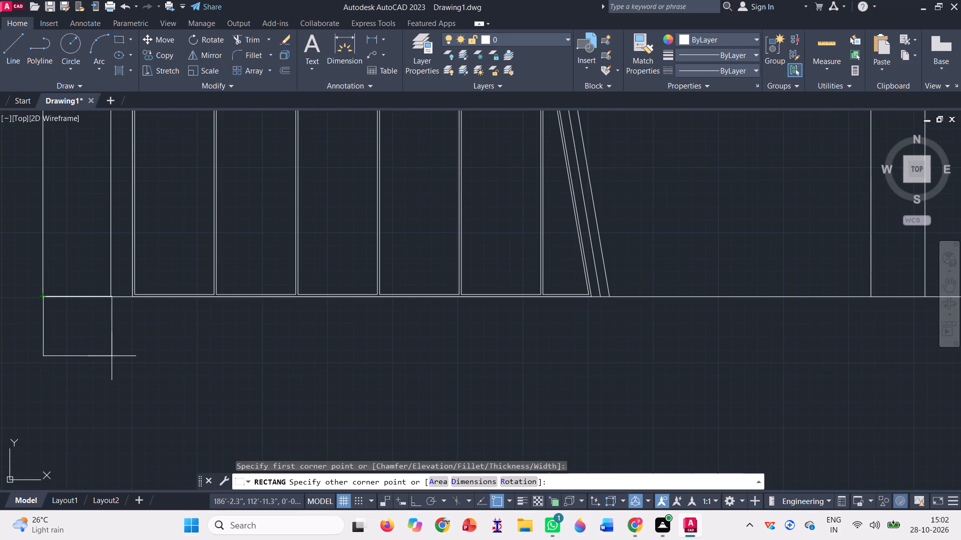
scroll(113, 356, down, 1)
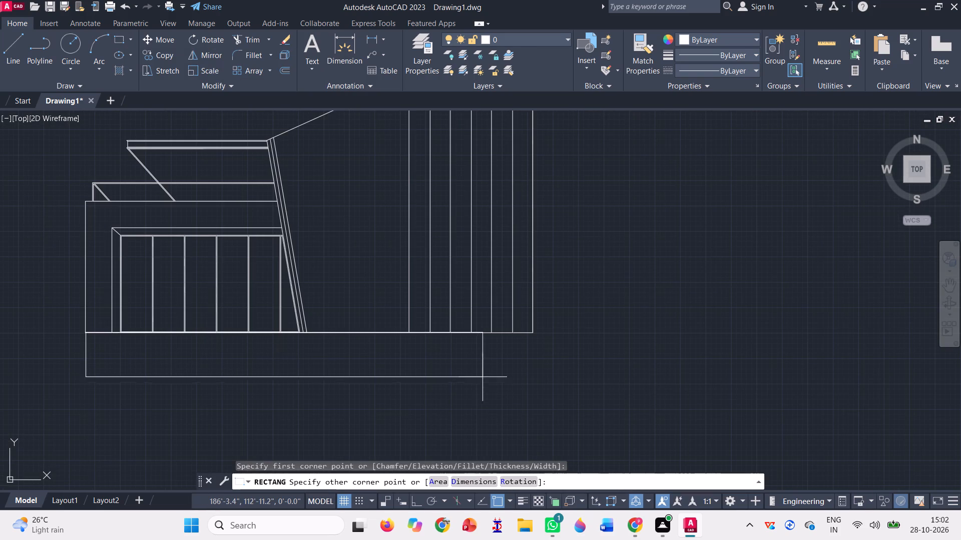
scroll(540, 360, up, 2)
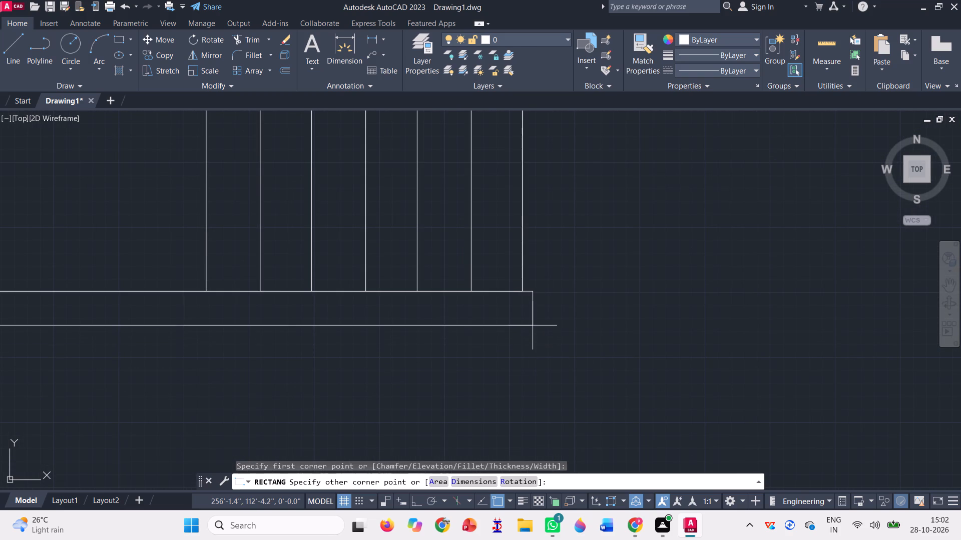
scroll(526, 314, up, 1)
click(522, 331)
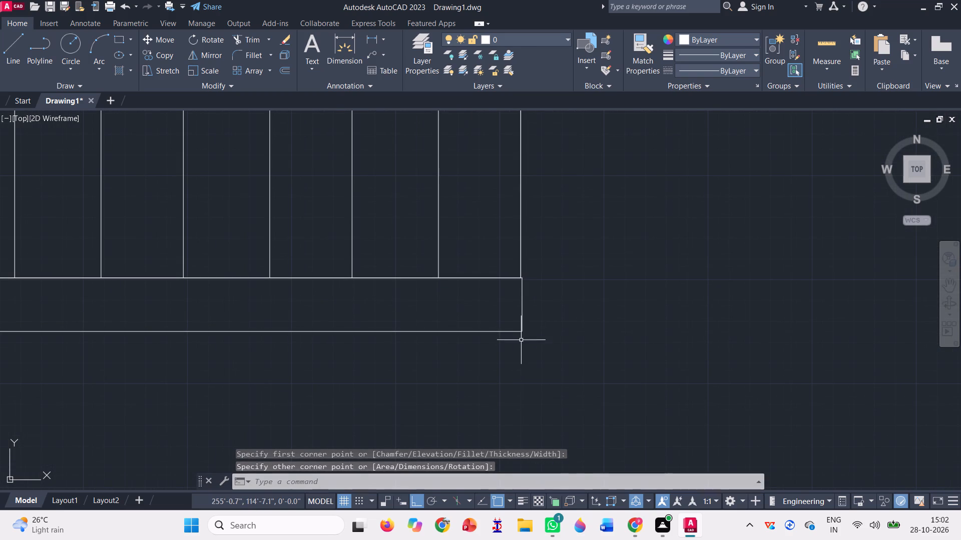
Draw a vertical construction line through the base rectangle's lower-right corner.
scroll(543, 327, down, 3)
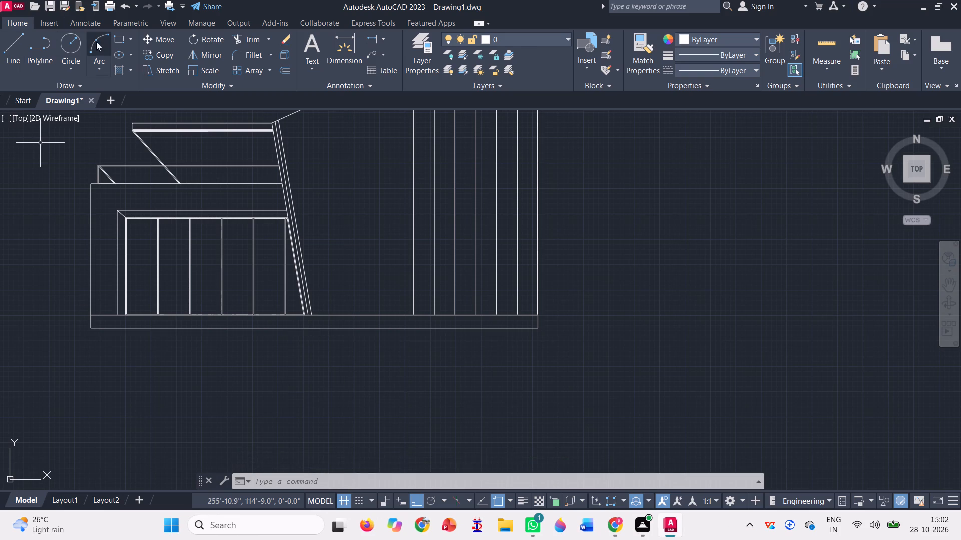
click(113, 34)
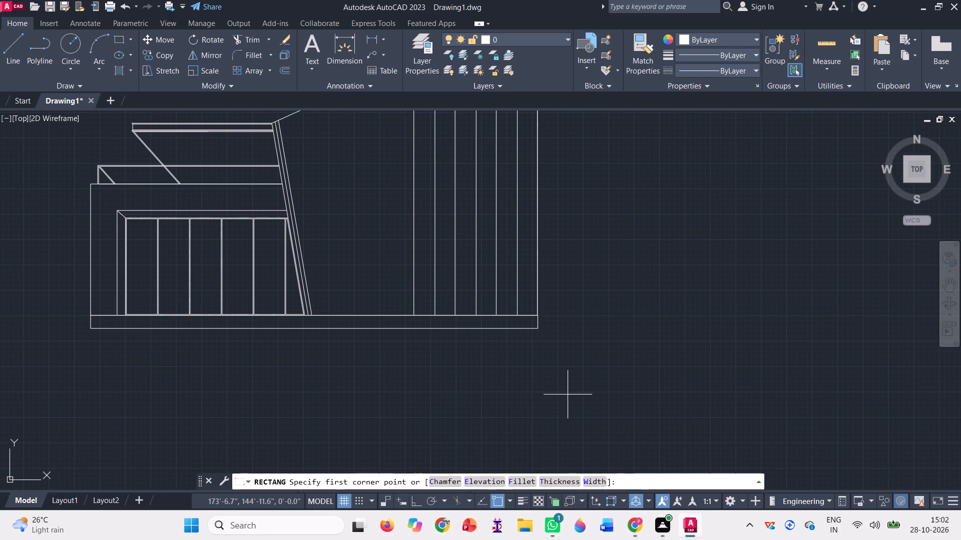
key(Escape)
text(xl)
key(Return)
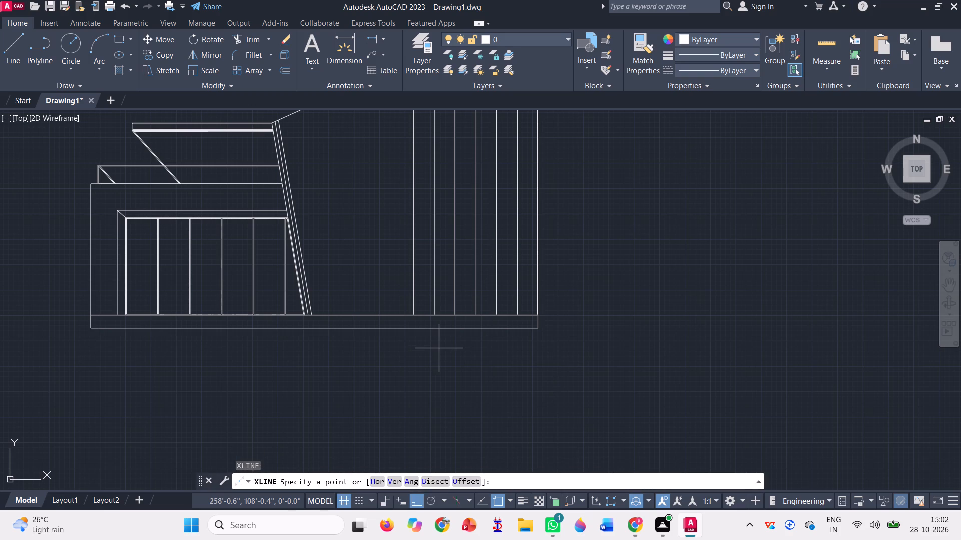
click(539, 327)
click(537, 370)
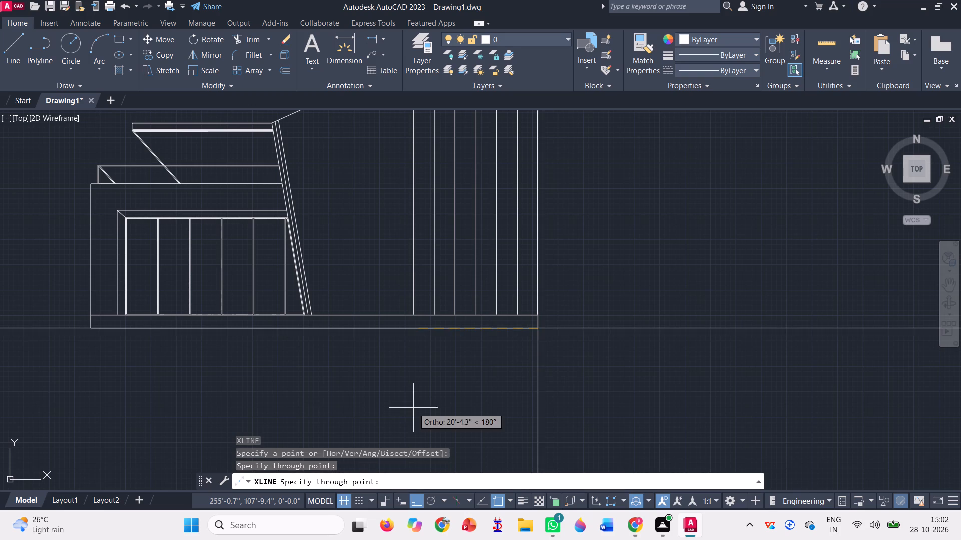
key(Escape)
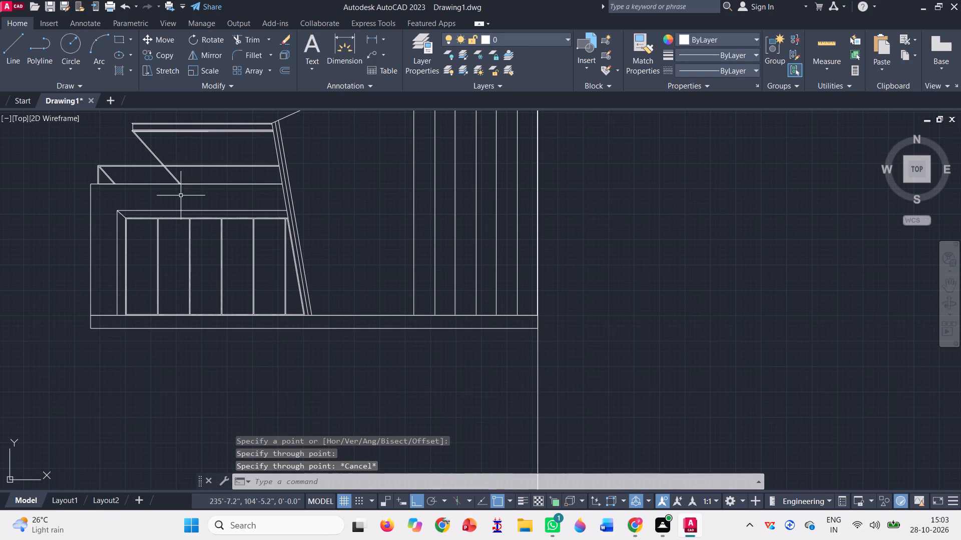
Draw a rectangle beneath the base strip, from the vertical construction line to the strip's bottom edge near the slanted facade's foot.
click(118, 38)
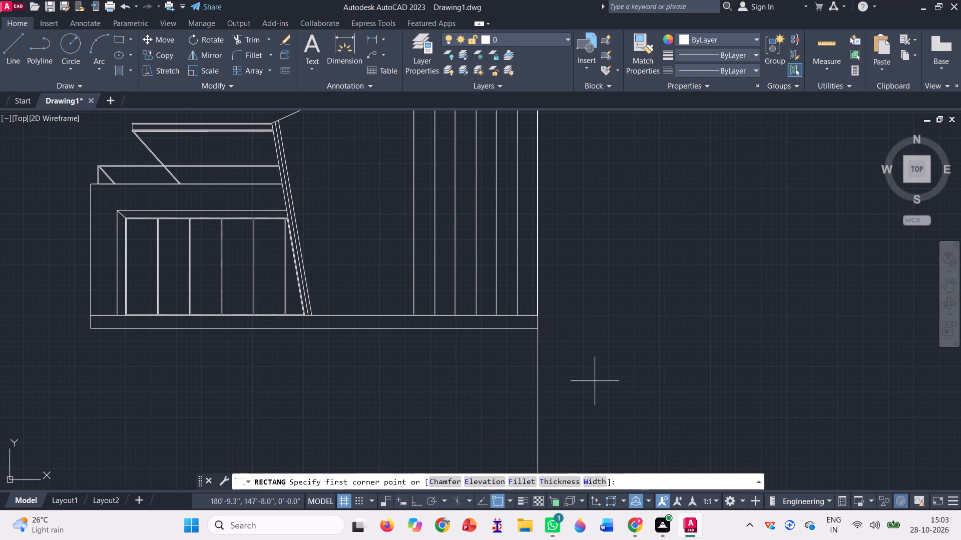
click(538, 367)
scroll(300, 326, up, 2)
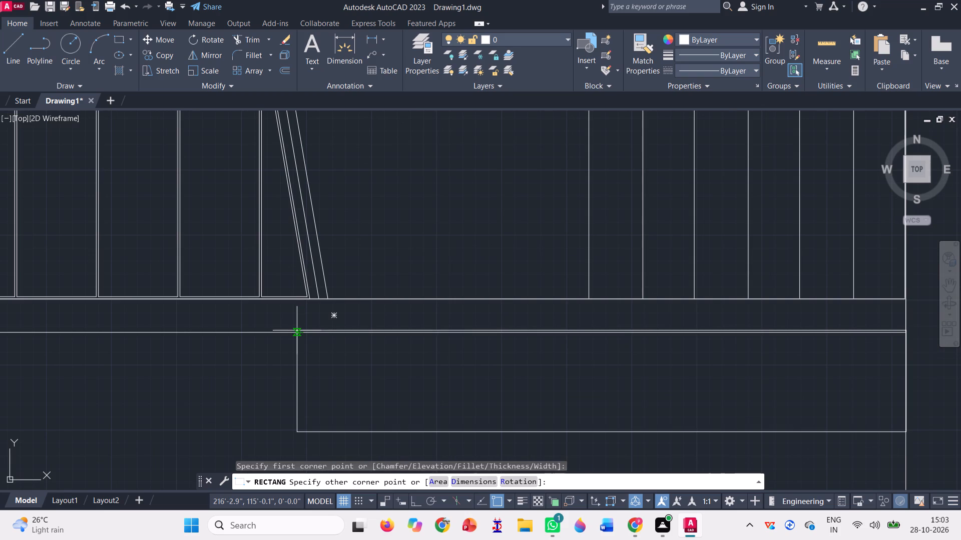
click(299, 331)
Draw a shallower rectangle from the lower rectangle's upper-left corner to a point partway down its edge on the construction line.
scroll(308, 322, down, 3)
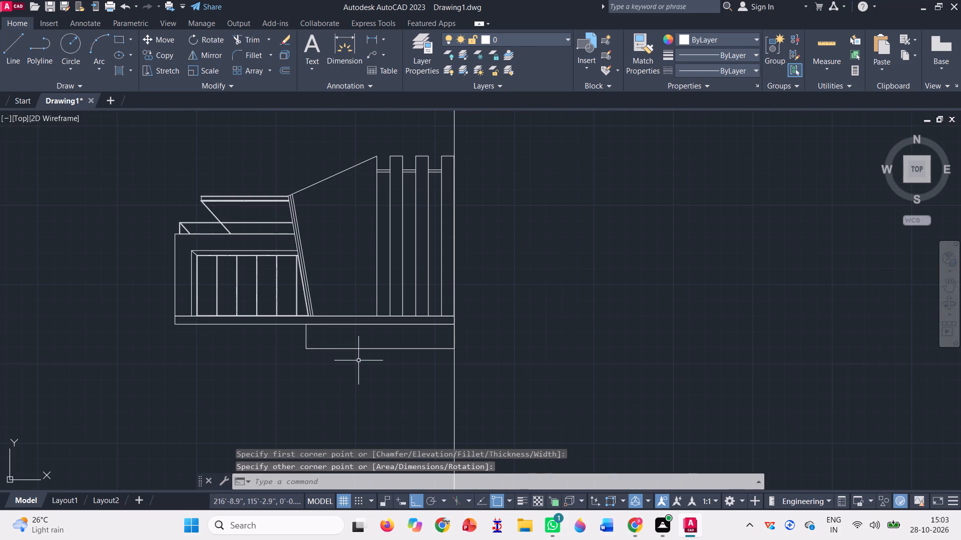
scroll(332, 382, down, 1)
scroll(296, 360, up, 1)
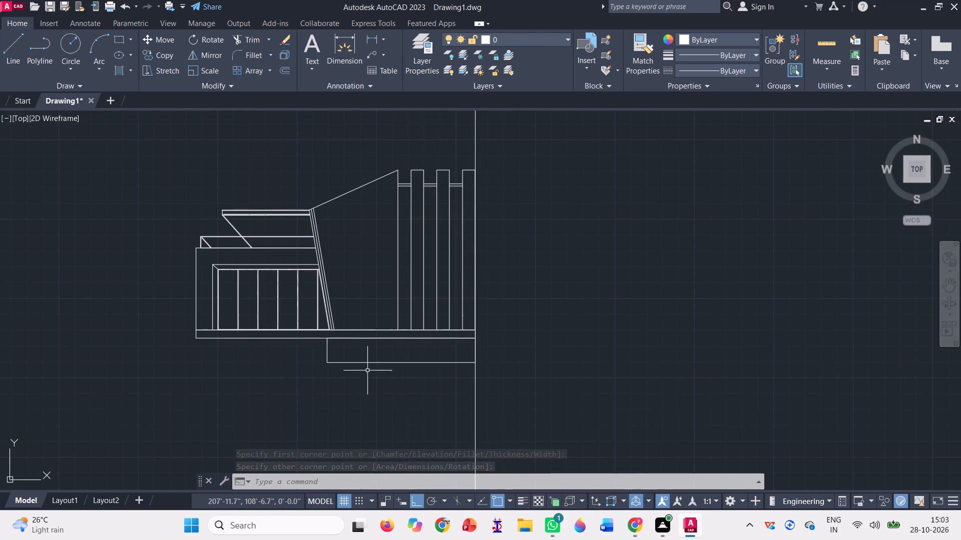
click(117, 31)
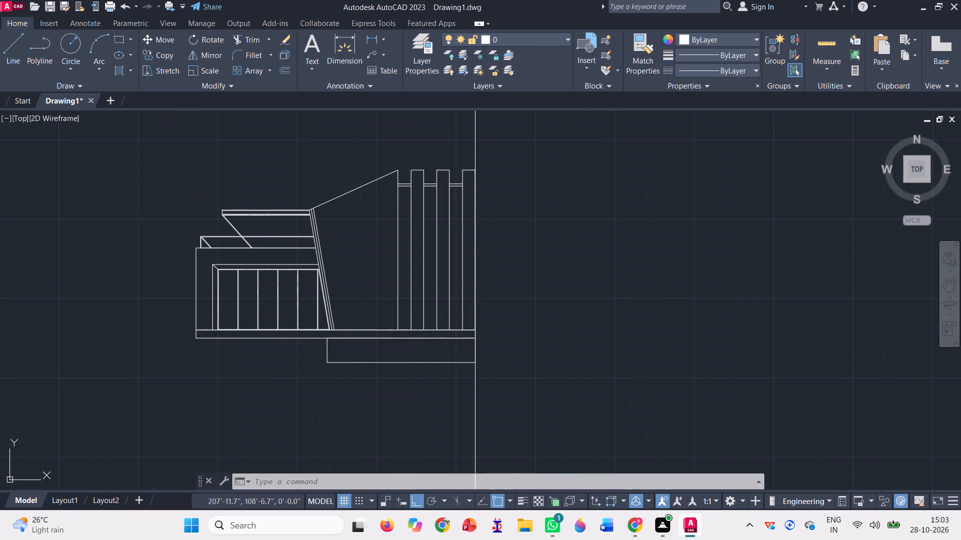
click(123, 38)
scroll(335, 346, up, 3)
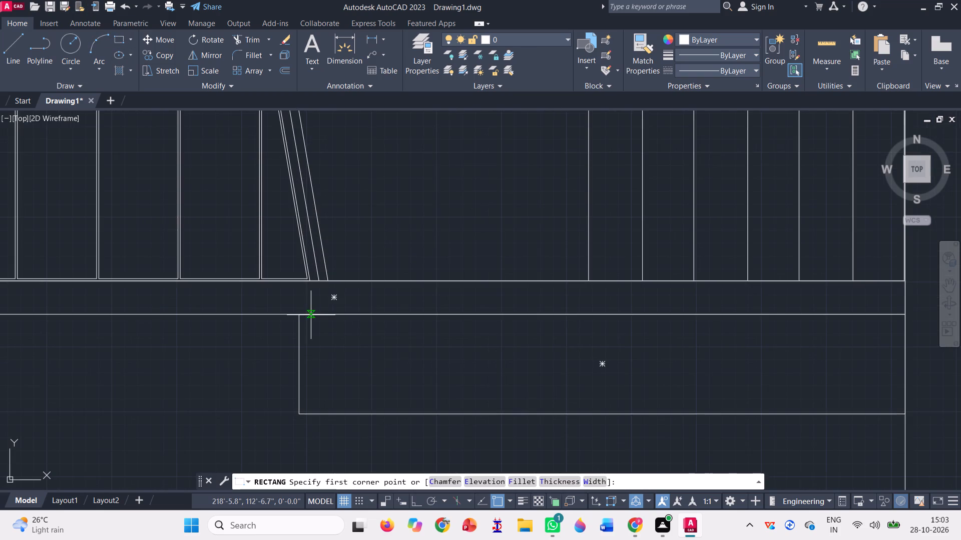
click(300, 316)
scroll(281, 314, down, 2)
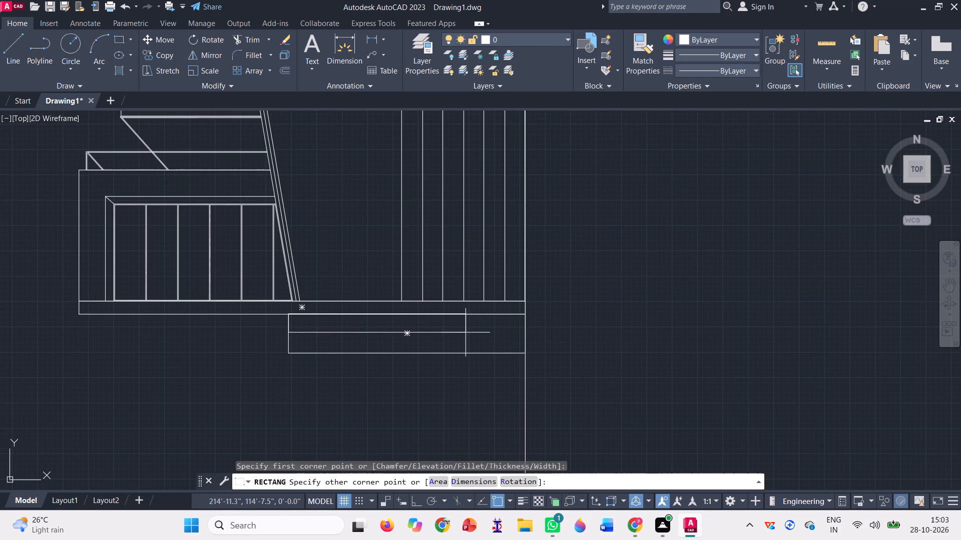
scroll(467, 333, up, 2)
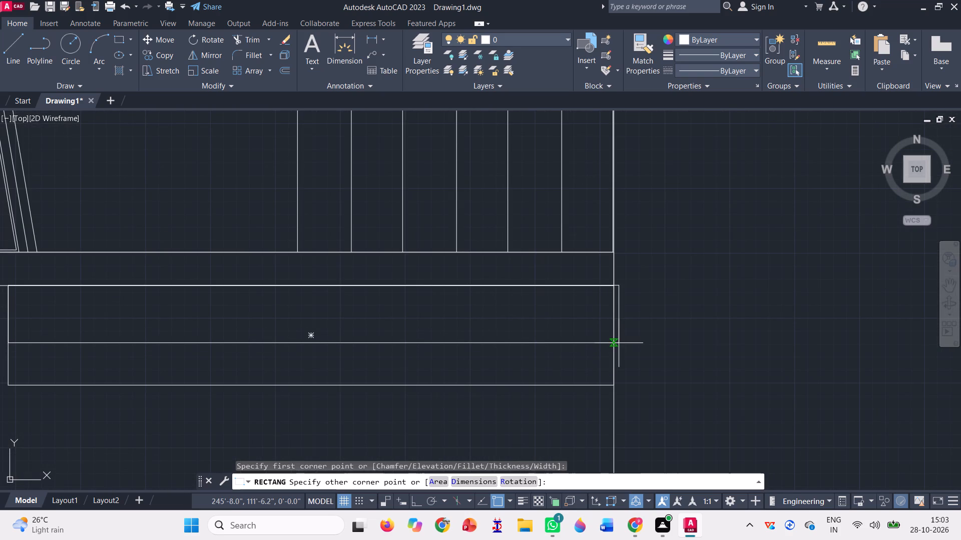
click(614, 341)
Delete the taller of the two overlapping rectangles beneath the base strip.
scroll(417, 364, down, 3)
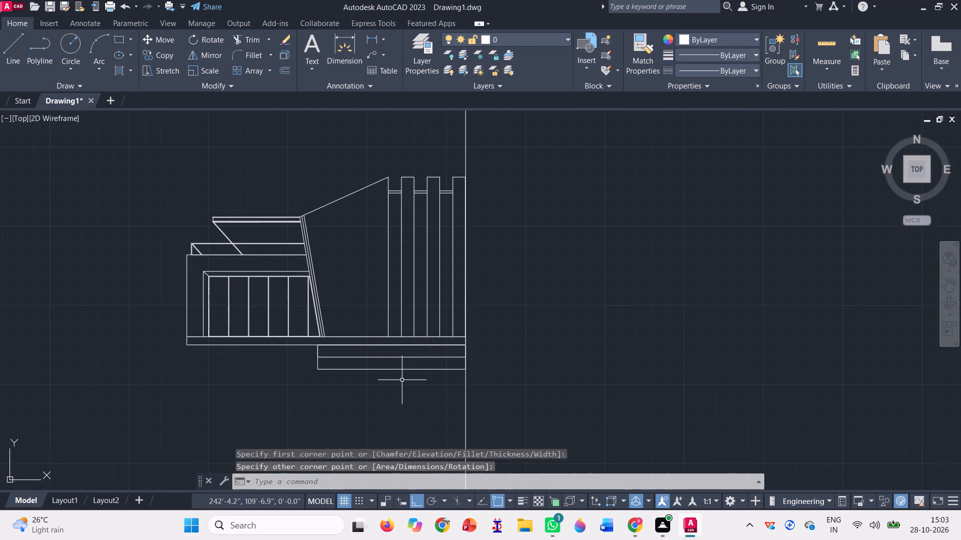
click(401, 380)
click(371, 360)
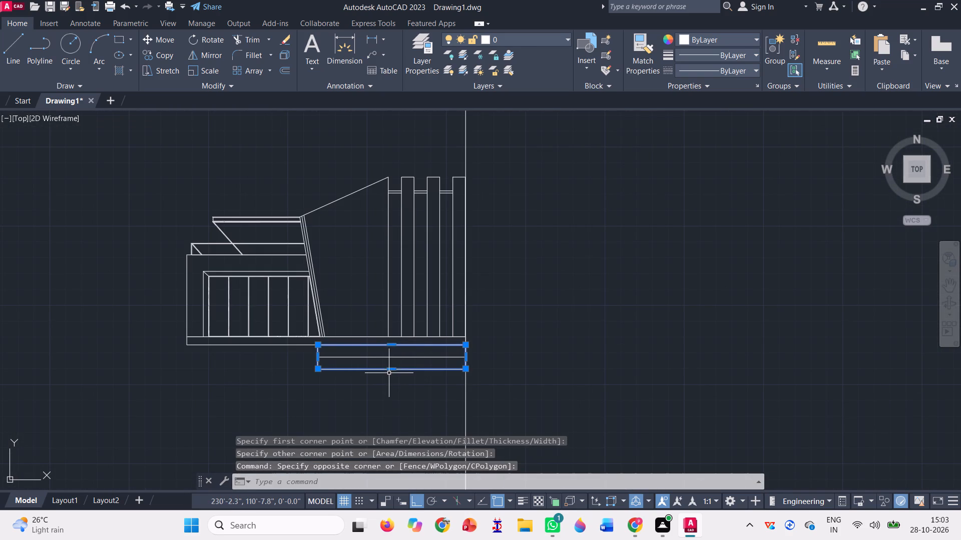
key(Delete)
Delete the vertical construction line along the last vertical strip's outer edge.
scroll(194, 338, up, 1)
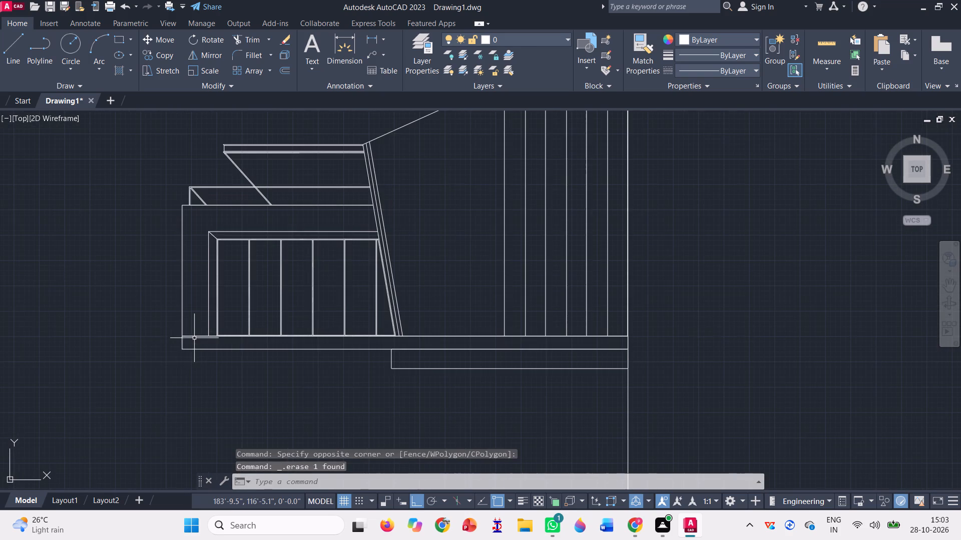
scroll(428, 317, down, 1)
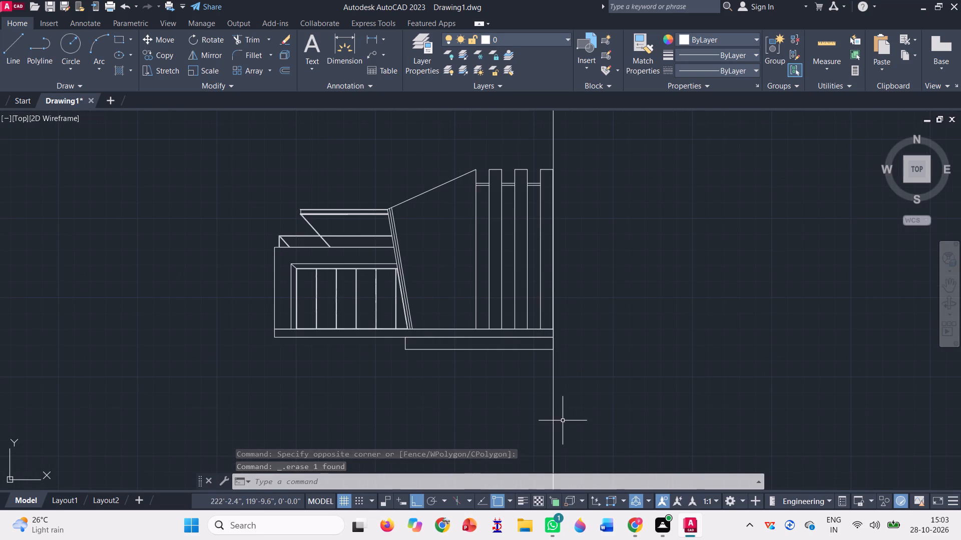
click(563, 420)
click(537, 403)
key(Delete)
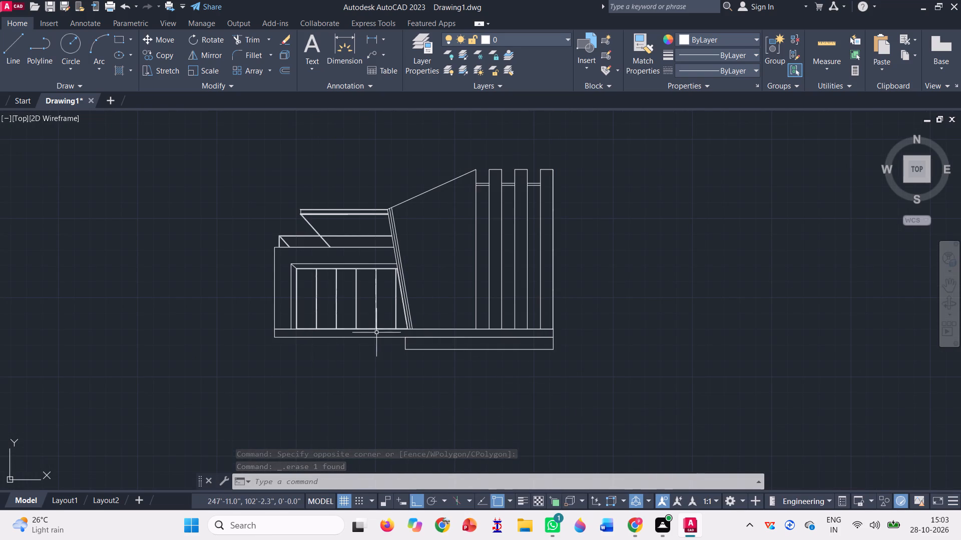
Draw a horizontal construction line through the lower-left corner of the shallow rectangle beneath the base strip.
scroll(381, 326, up, 1)
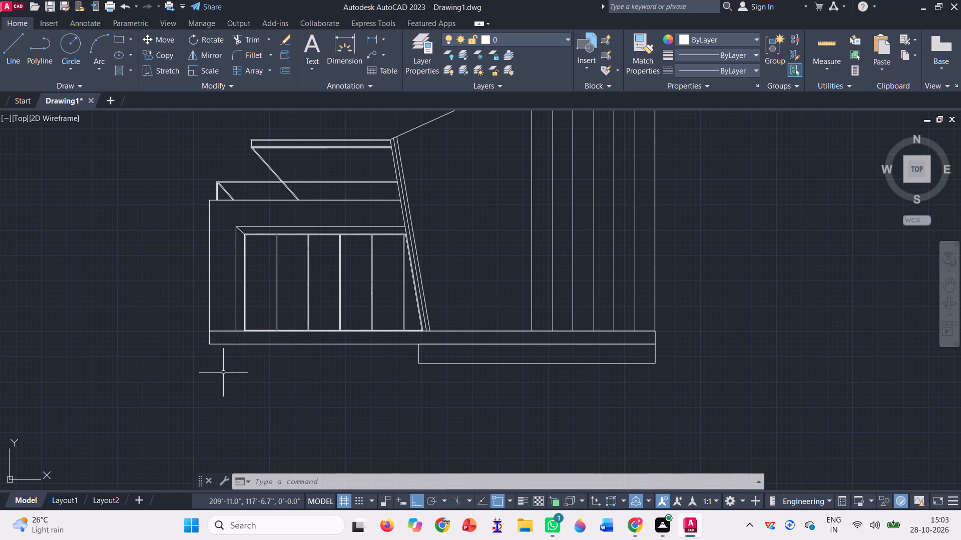
click(119, 36)
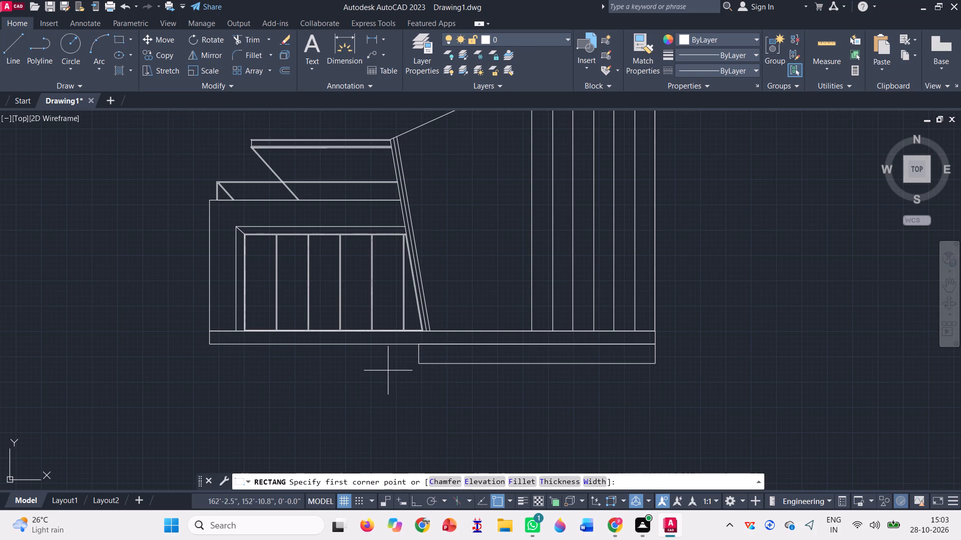
key(Escape)
text(xl)
key(Return)
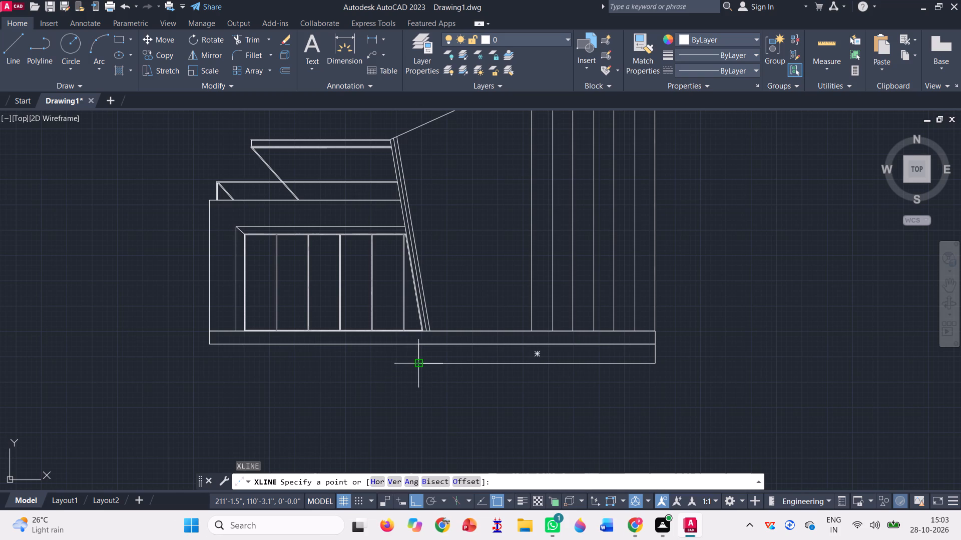
click(419, 365)
click(783, 364)
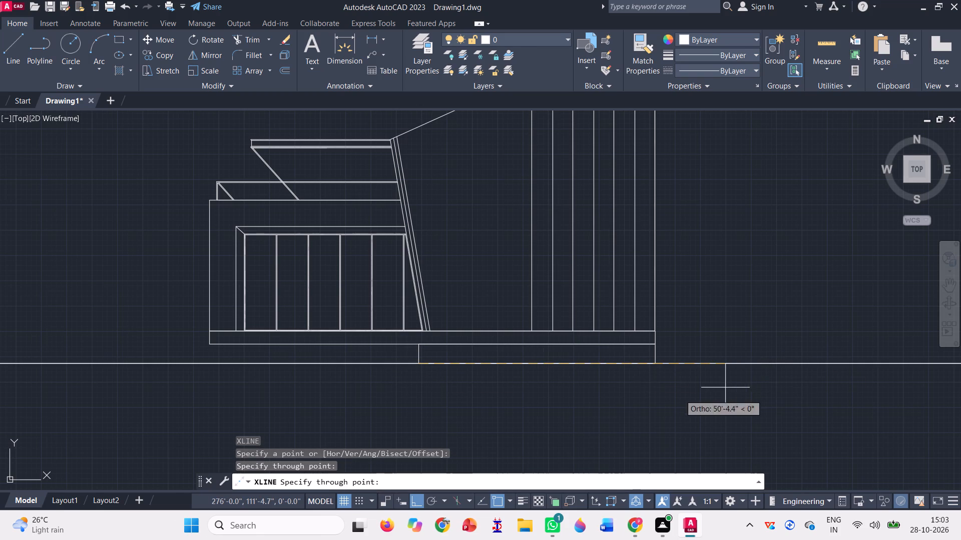
scroll(666, 370, up, 2)
key(space)
Draw a small rectangular block from the base strip's lower-left corner down to the horizontal construction line.
scroll(666, 370, down, 2)
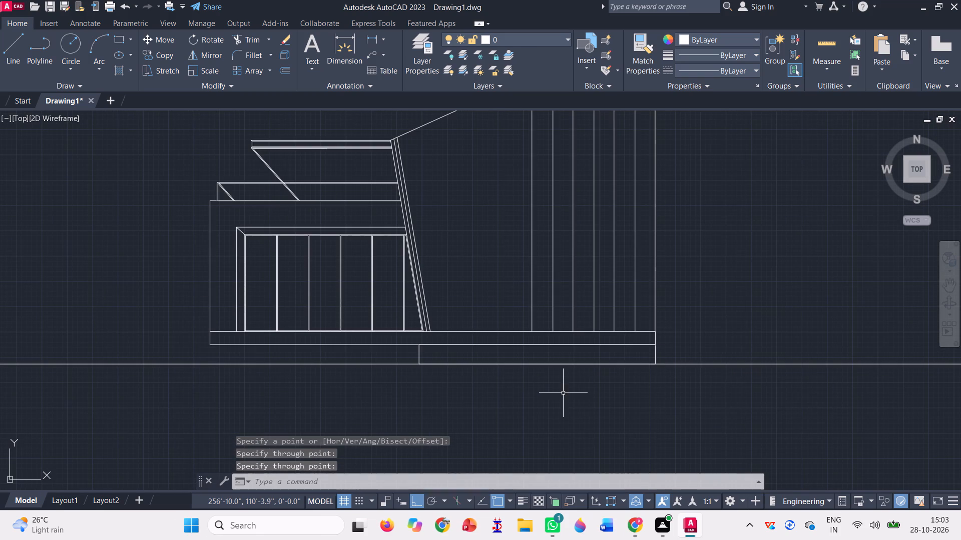
click(115, 40)
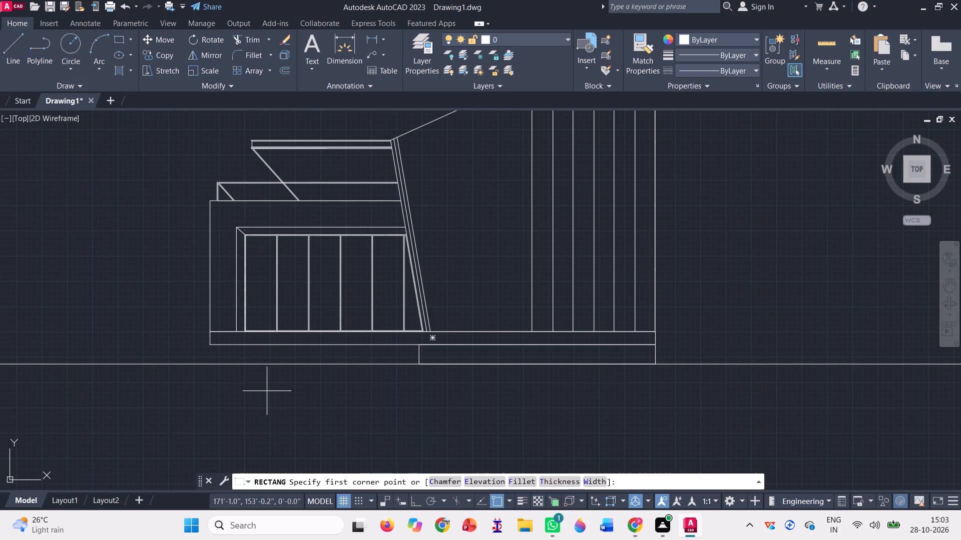
scroll(267, 391, up, 1)
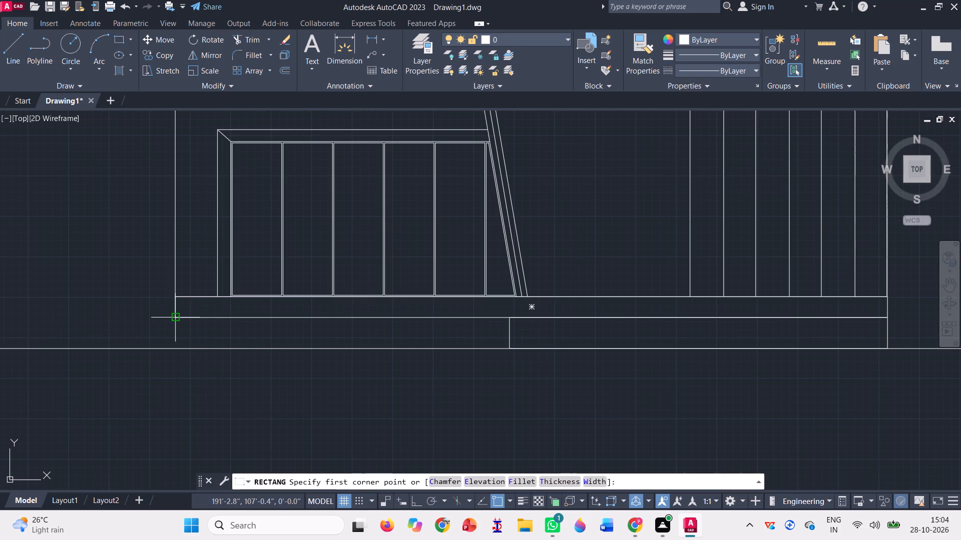
click(177, 316)
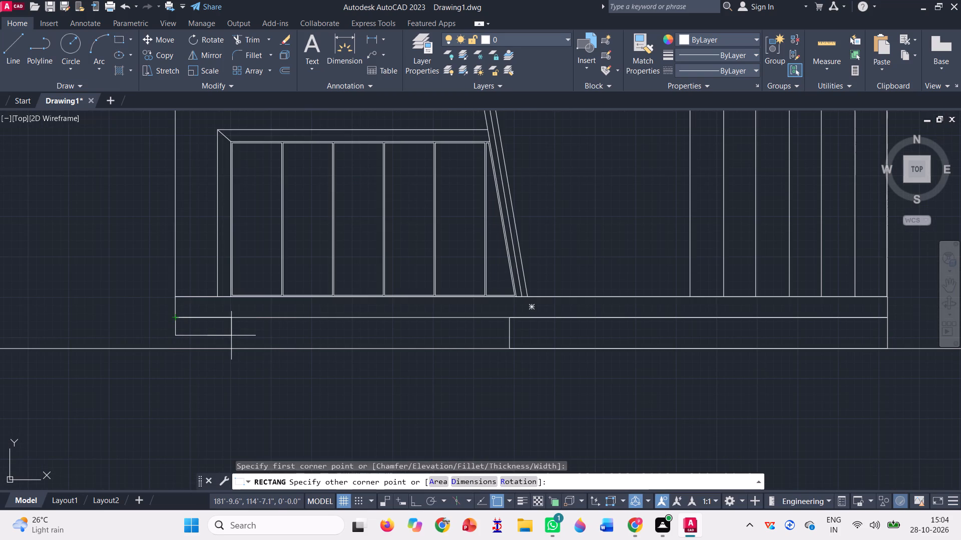
scroll(228, 342, up, 2)
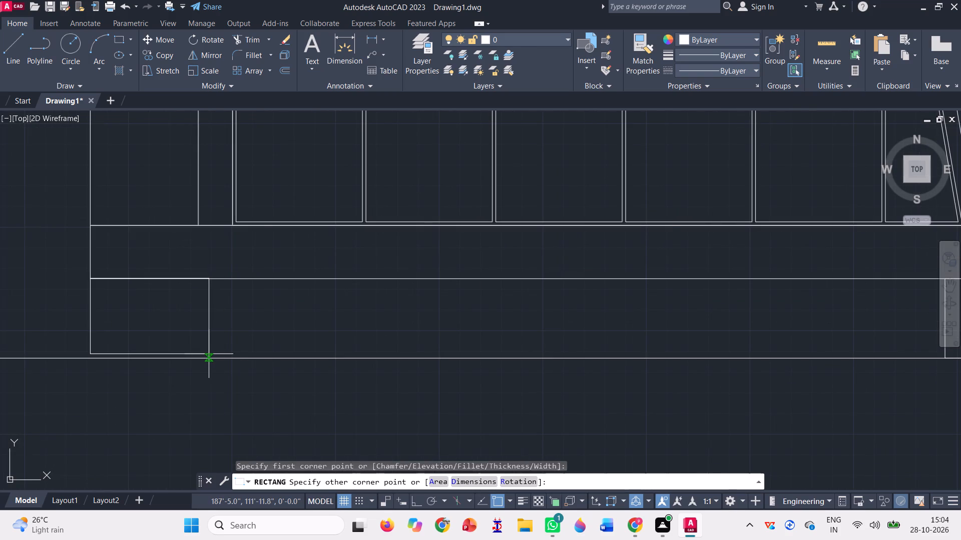
scroll(209, 354, down, 1)
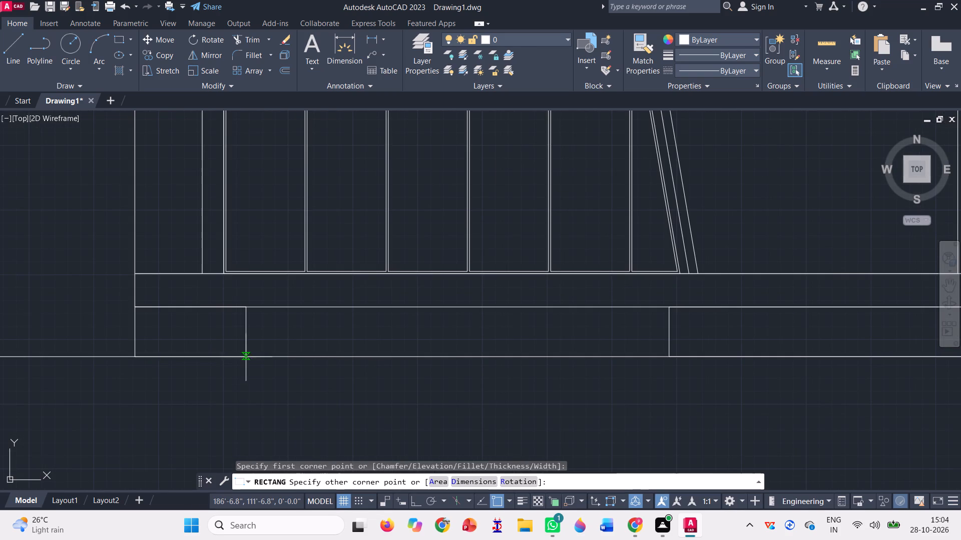
click(245, 354)
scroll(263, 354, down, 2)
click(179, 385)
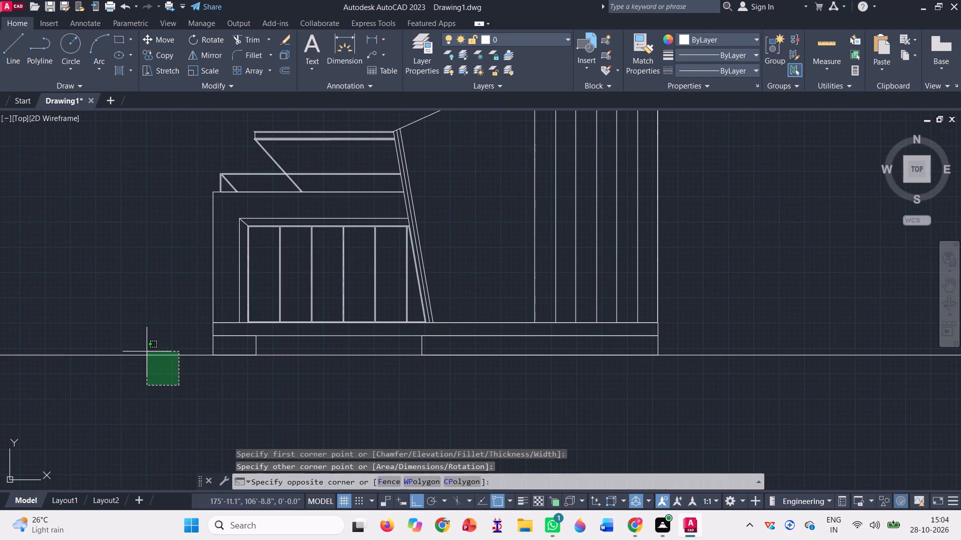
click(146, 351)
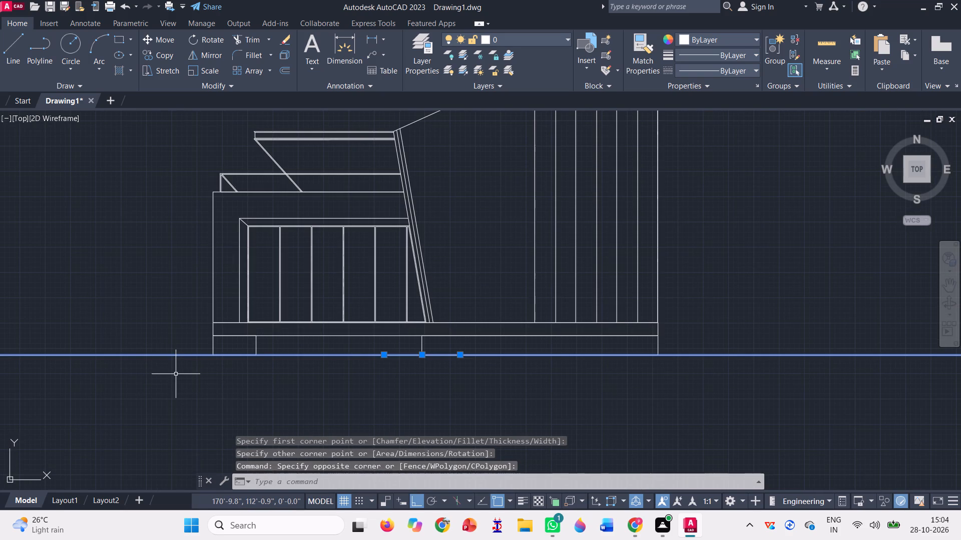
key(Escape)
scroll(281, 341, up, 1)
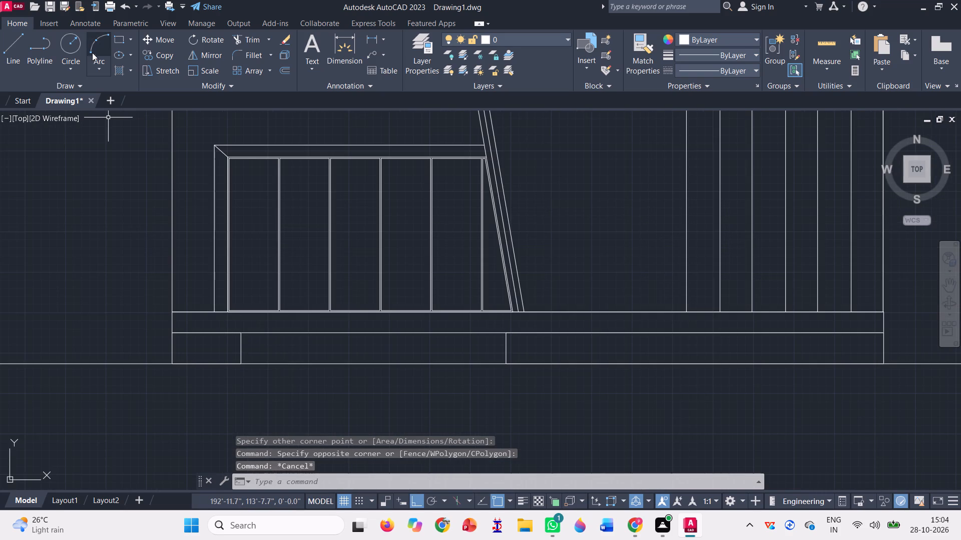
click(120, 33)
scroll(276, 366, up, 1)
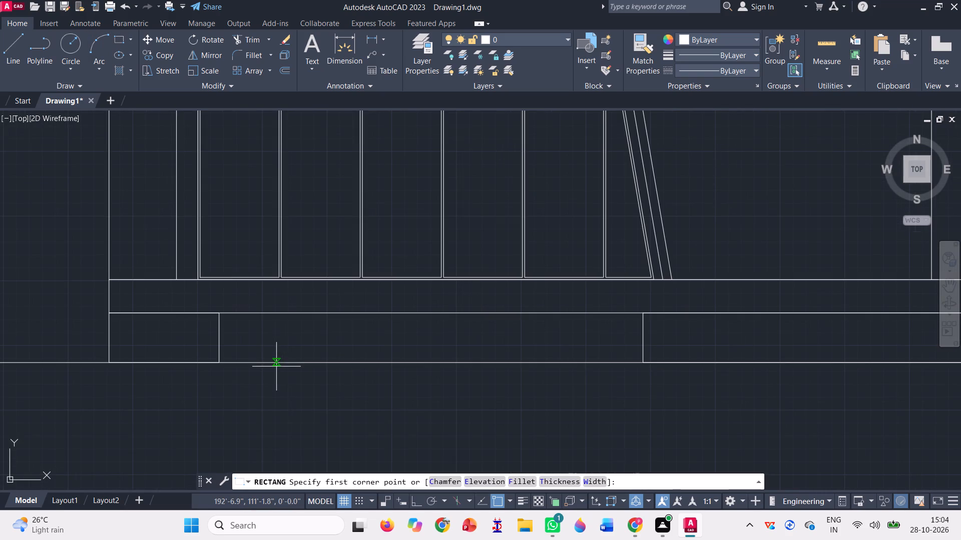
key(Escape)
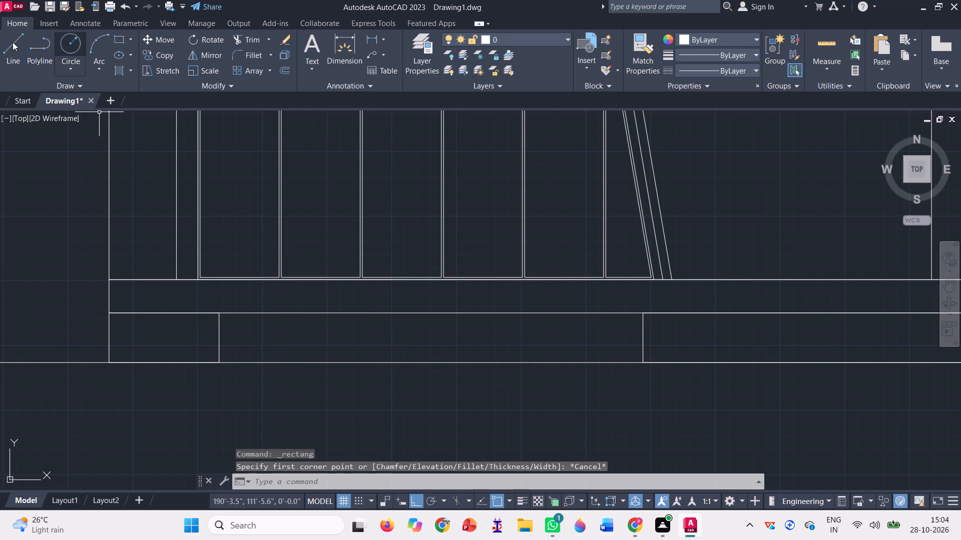
Draw a 45° line about 5'-6.6" long from the small block's lower-right corner, with polar tracking at 45° increments.
click(8, 41)
scroll(205, 355, up, 1)
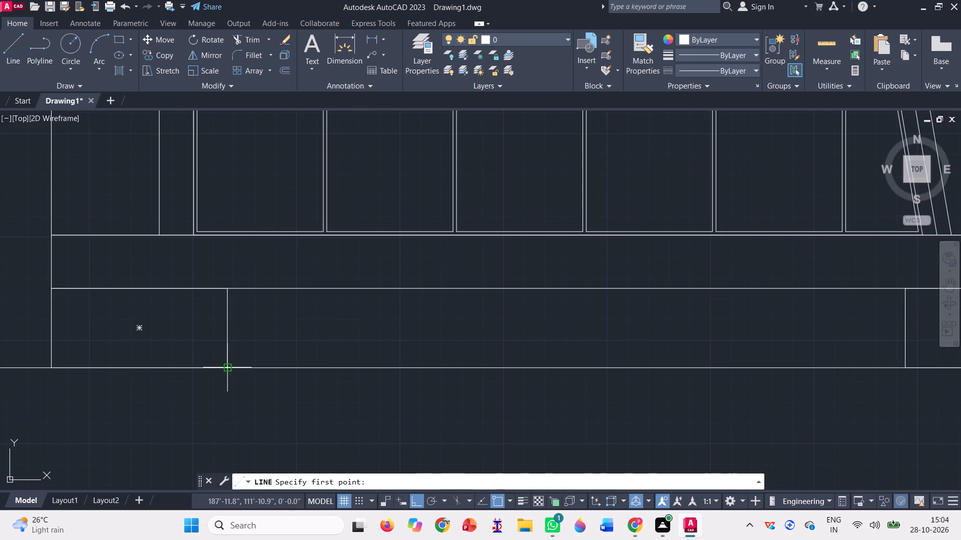
click(229, 365)
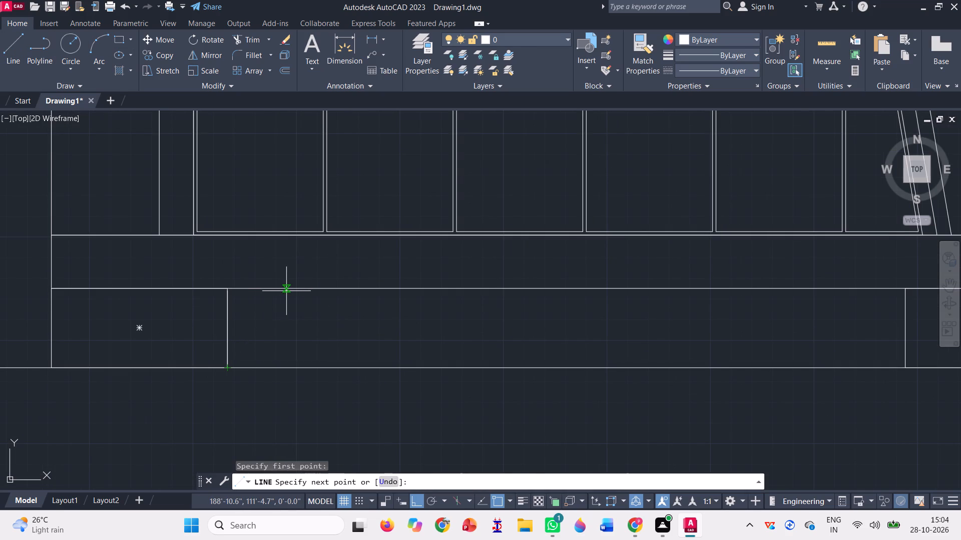
click(443, 501)
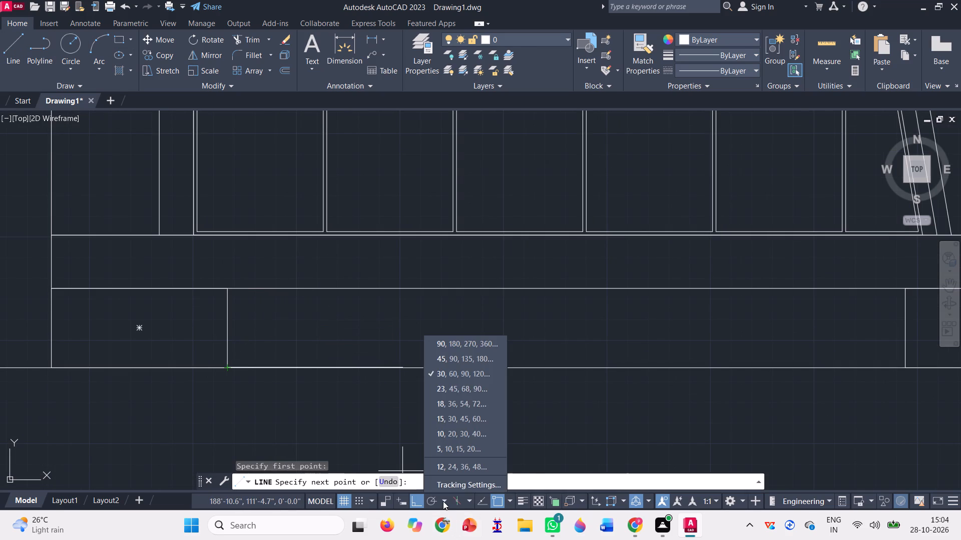
click(446, 364)
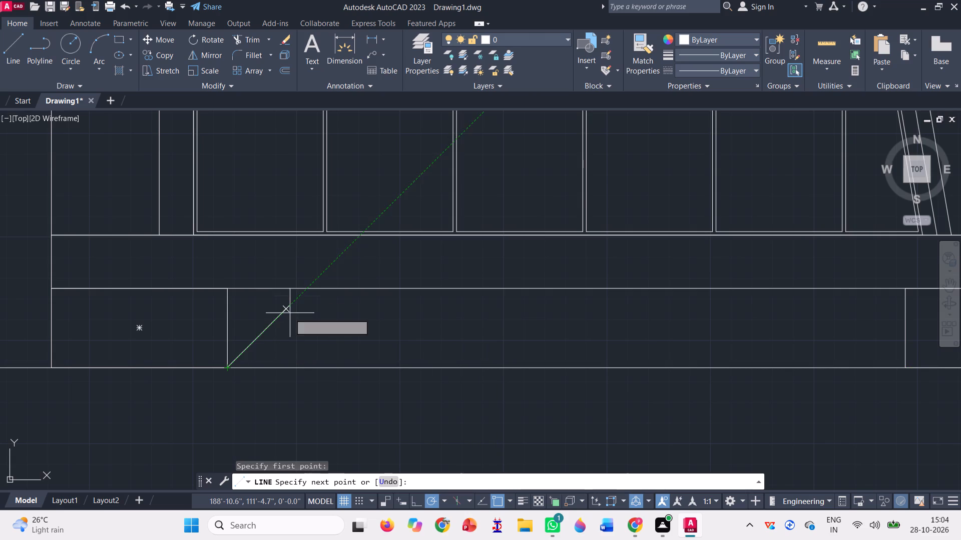
click(325, 271)
key(Escape)
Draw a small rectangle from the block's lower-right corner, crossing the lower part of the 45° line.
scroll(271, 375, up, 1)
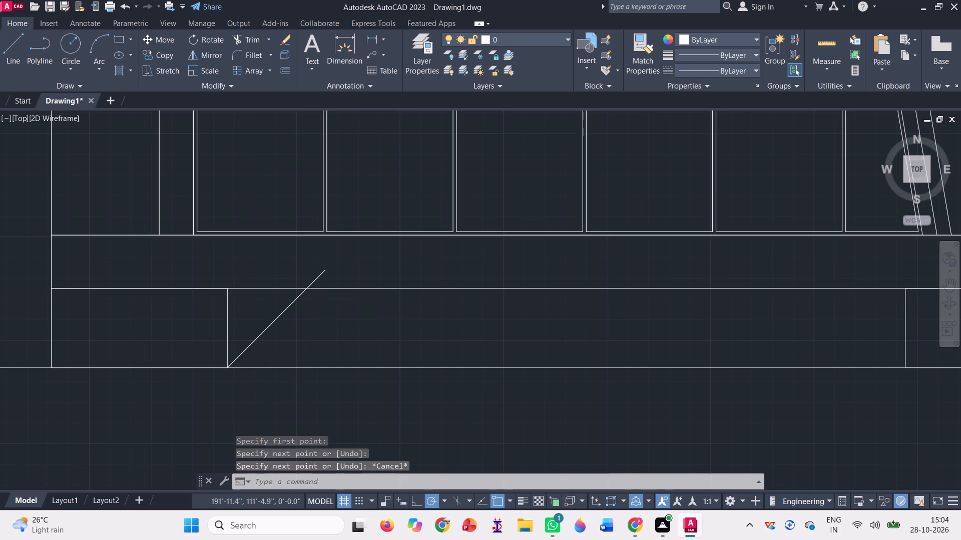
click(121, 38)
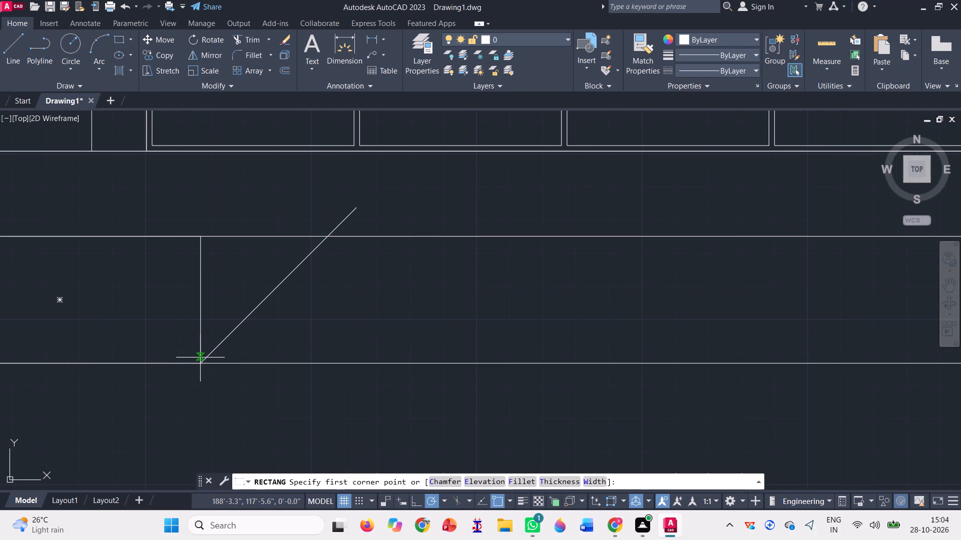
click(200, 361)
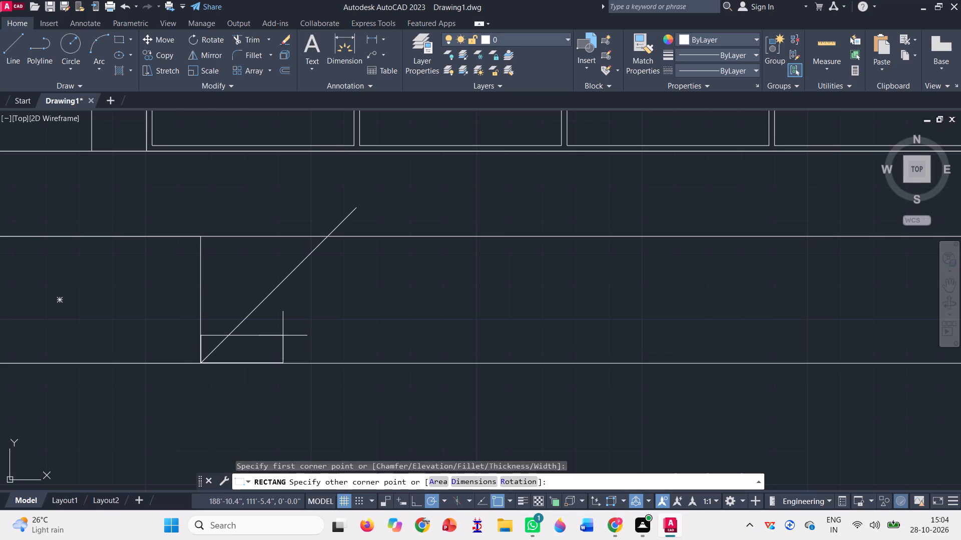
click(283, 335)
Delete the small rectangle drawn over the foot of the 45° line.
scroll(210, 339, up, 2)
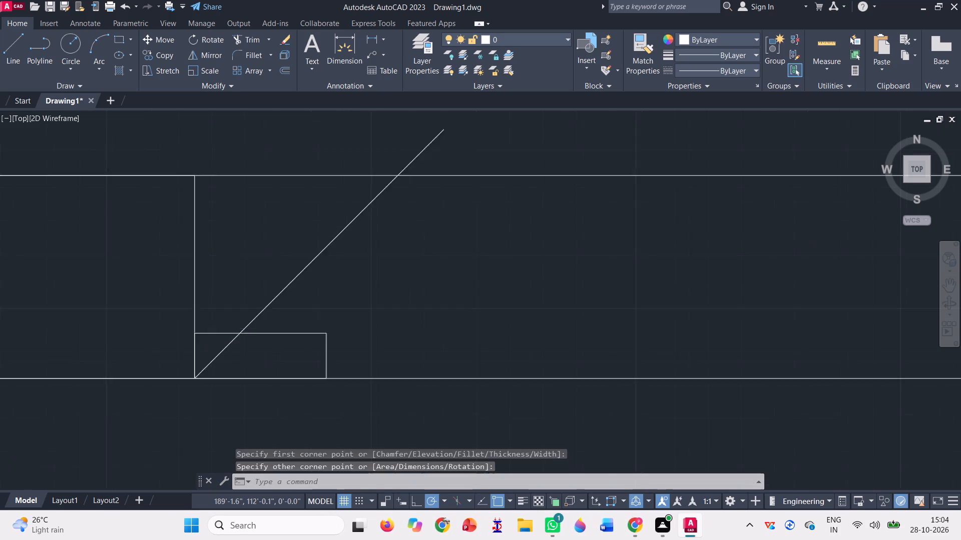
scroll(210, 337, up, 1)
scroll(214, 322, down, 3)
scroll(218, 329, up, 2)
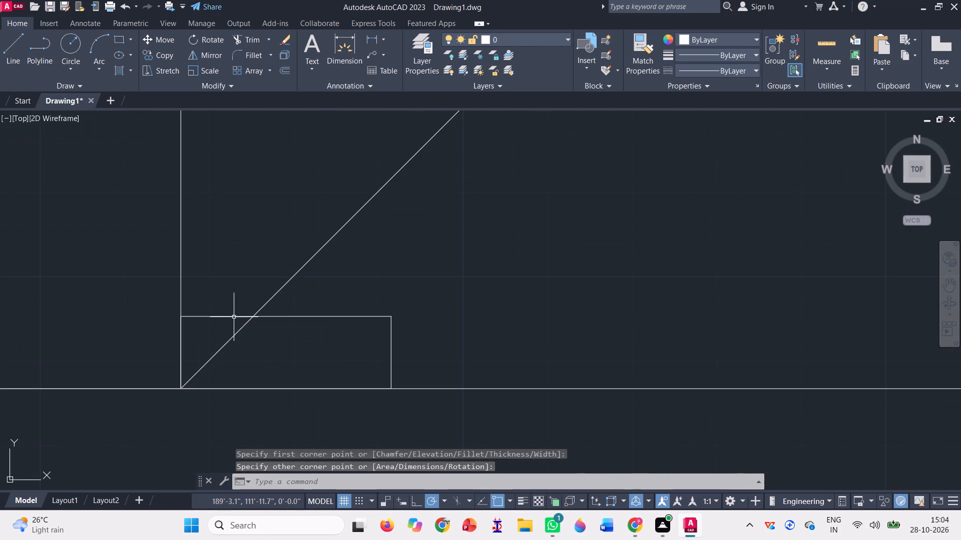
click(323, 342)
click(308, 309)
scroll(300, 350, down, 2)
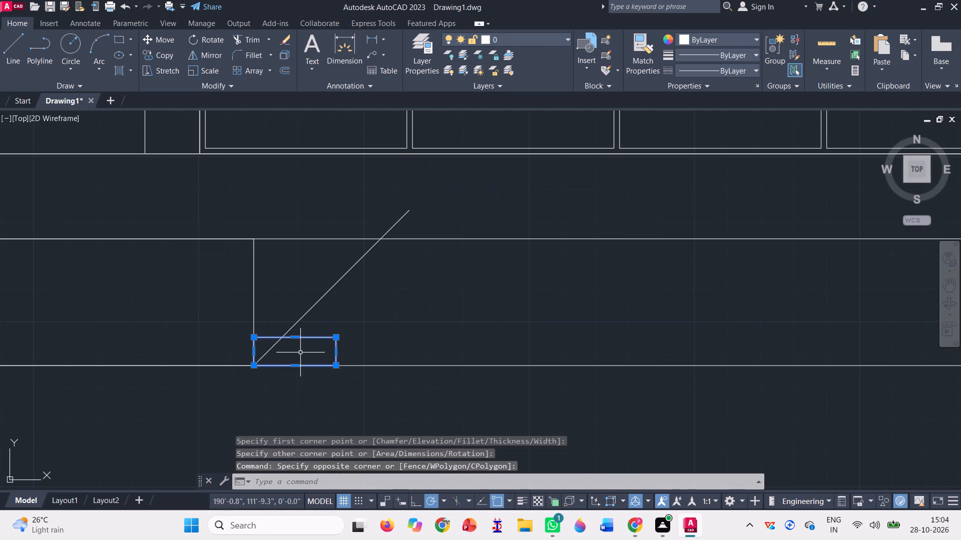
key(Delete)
Draw a short 45° line up from the block's lower-right corner, continued by a vertical segment about 2" high.
scroll(300, 353, down, 1)
scroll(307, 361, up, 1)
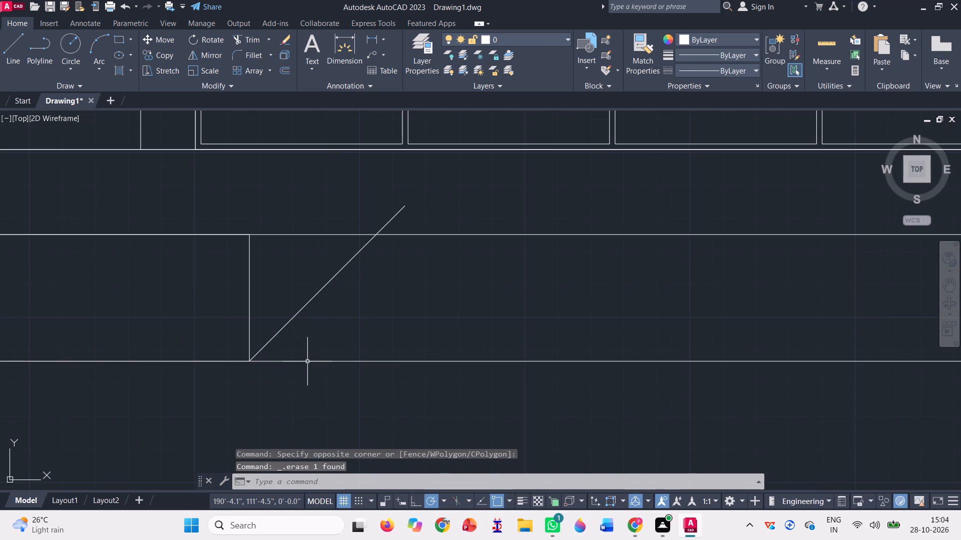
click(12, 51)
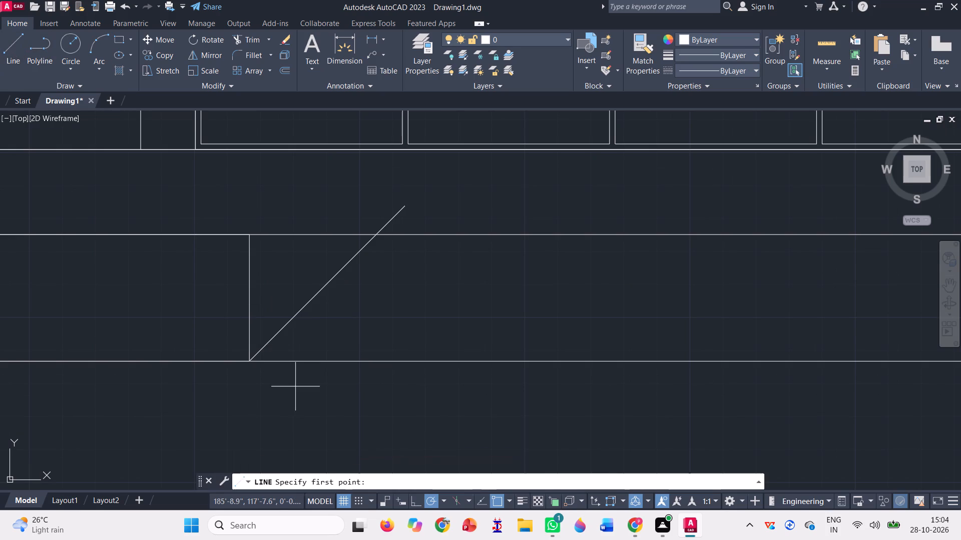
click(251, 357)
scroll(248, 355, up, 3)
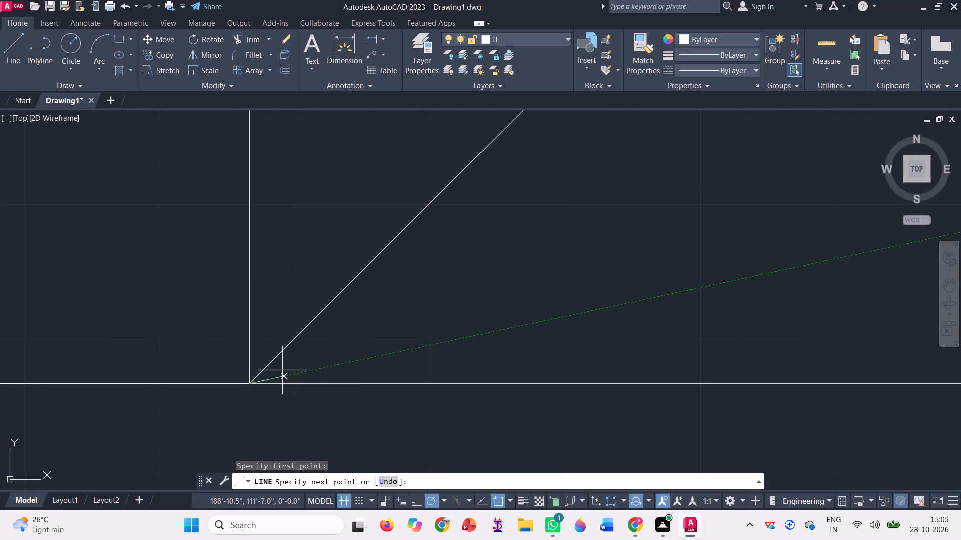
scroll(283, 367, up, 2)
scroll(296, 343, down, 3)
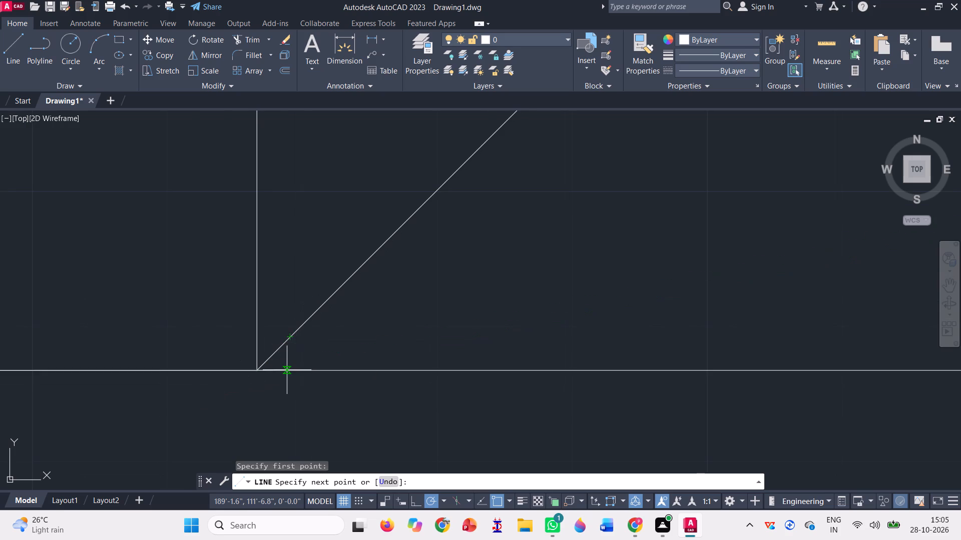
scroll(287, 347, up, 2)
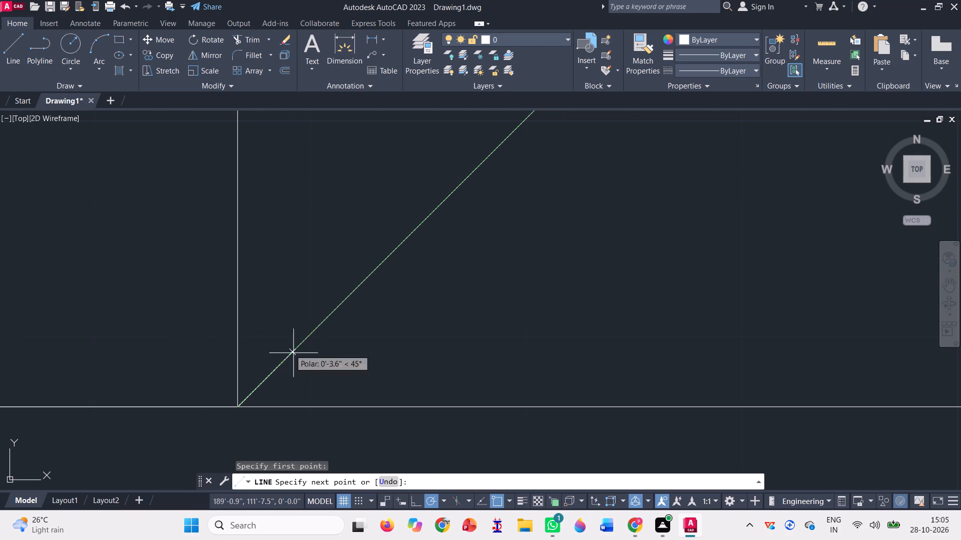
scroll(293, 355, up, 1)
click(279, 362)
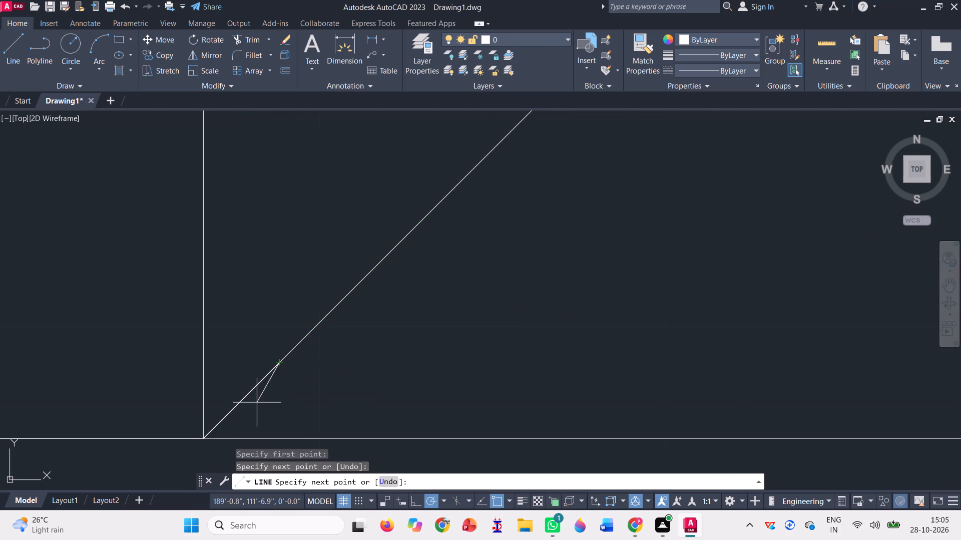
scroll(257, 402, down, 1)
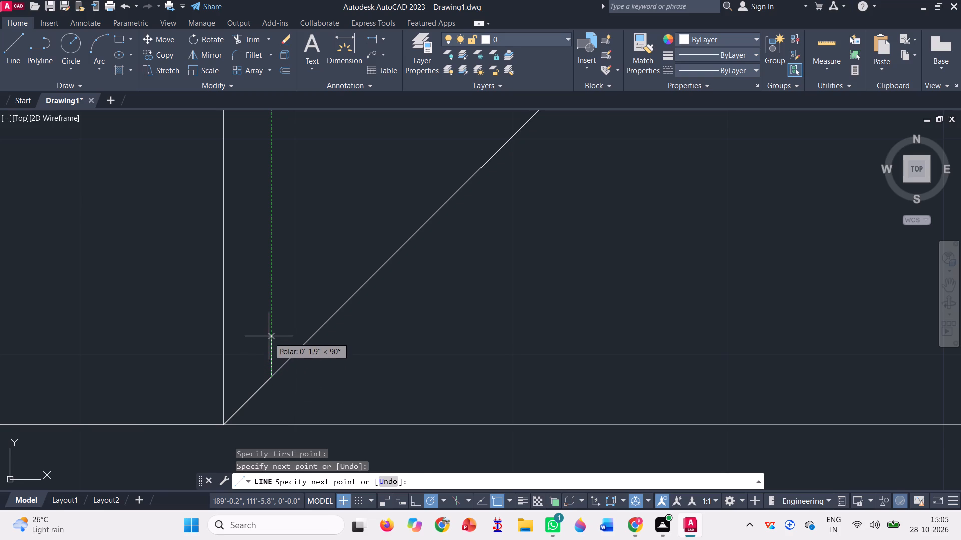
click(269, 332)
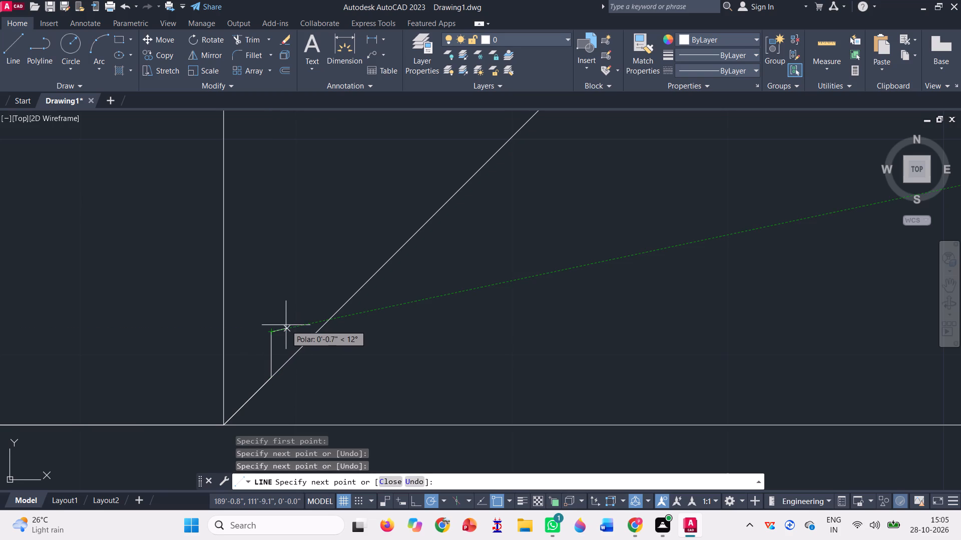
key(Escape)
Delete the long 45° line, keeping the short angled and vertical segments at the block's corner.
scroll(323, 354, down, 1)
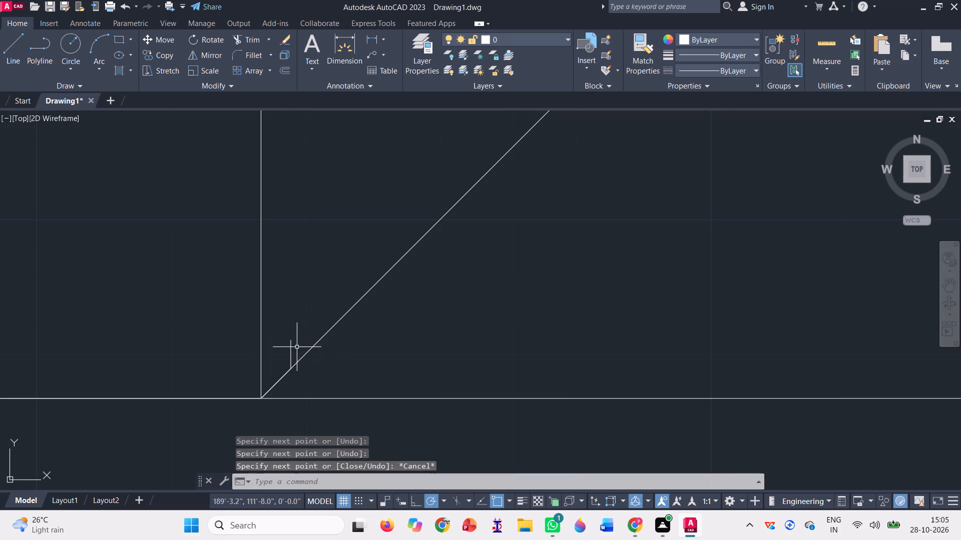
click(369, 327)
click(349, 263)
scroll(373, 363, down, 2)
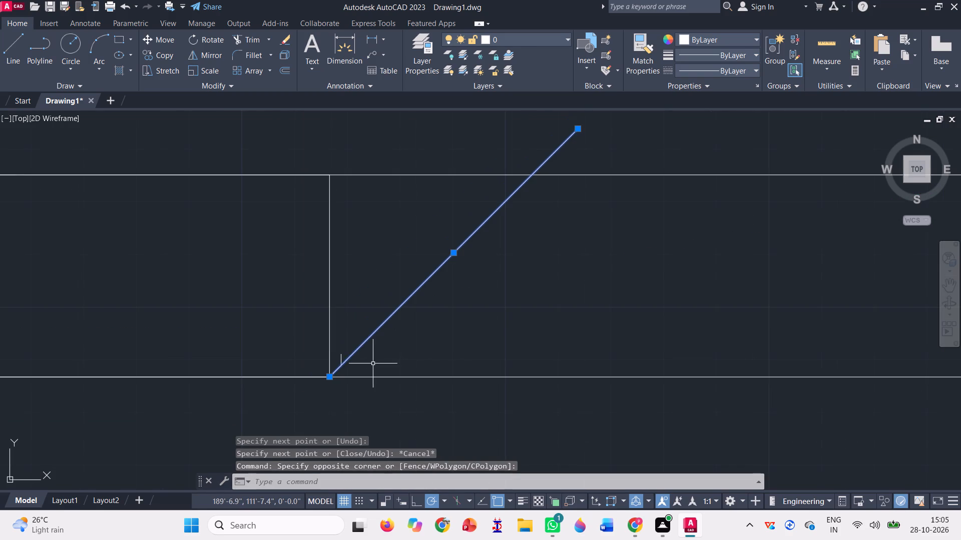
key(Delete)
Join the short 45° segment and the vertical segment above it into one polyline.
scroll(344, 365, up, 3)
click(344, 381)
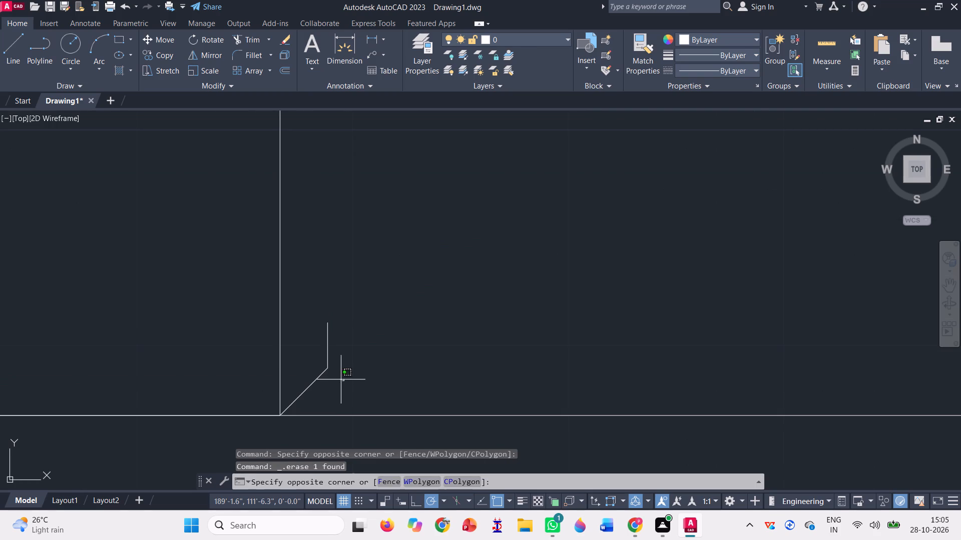
click(320, 353)
text(j)
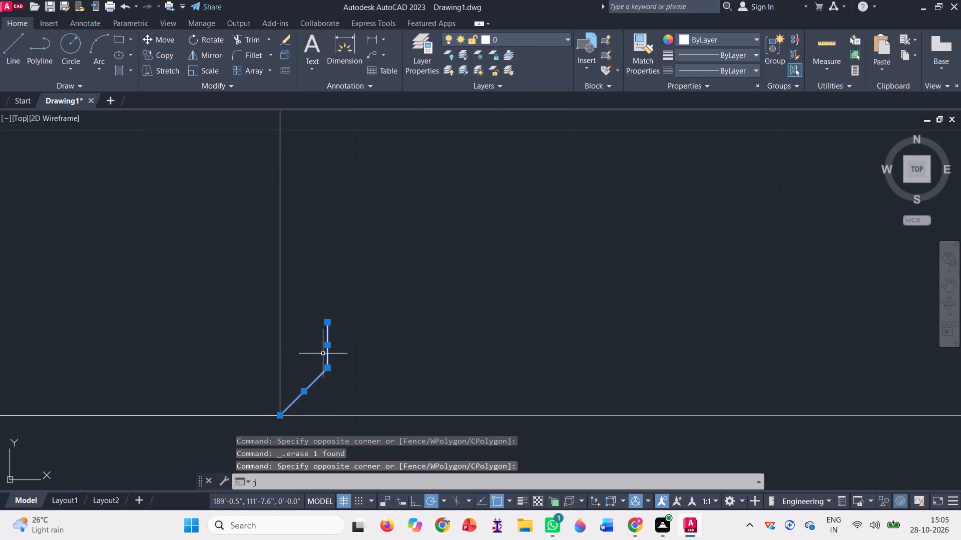
key(space)
Copy the joined step profile from its lower end, placing four copies end to end up and away from the block.
text(co)
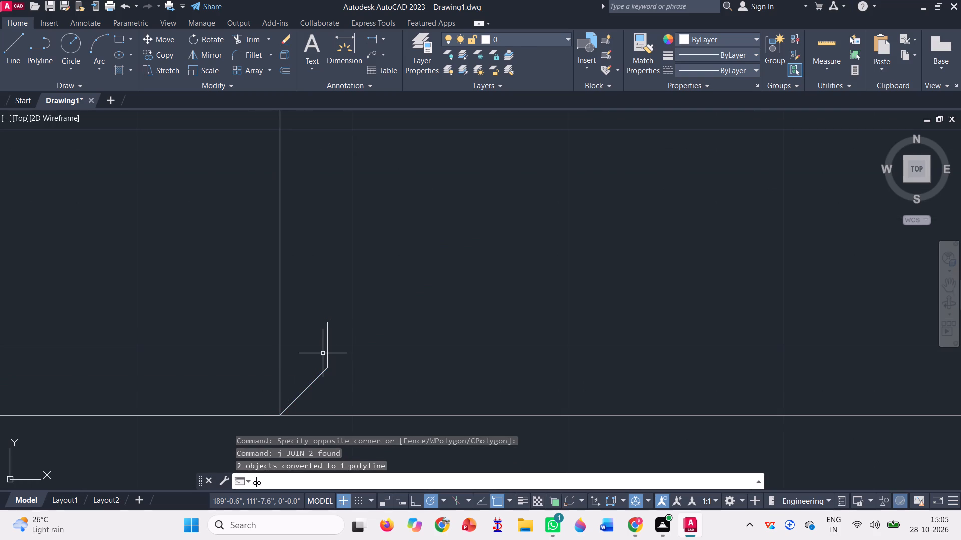
key(space)
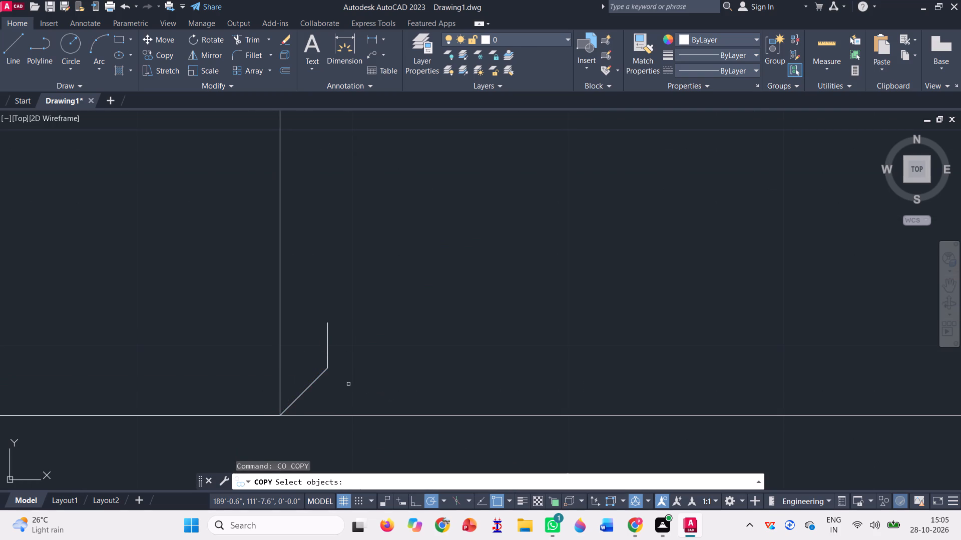
click(344, 381)
click(309, 340)
key(space)
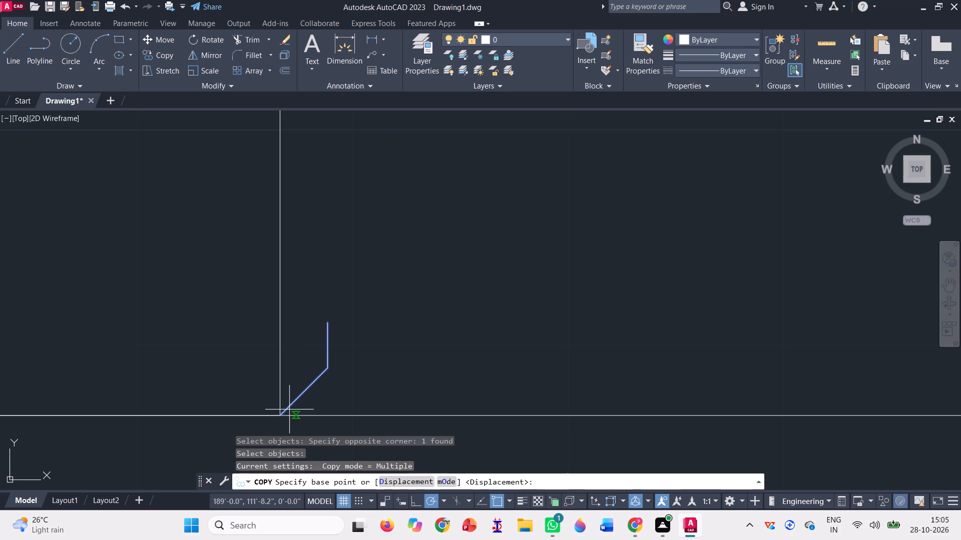
click(279, 416)
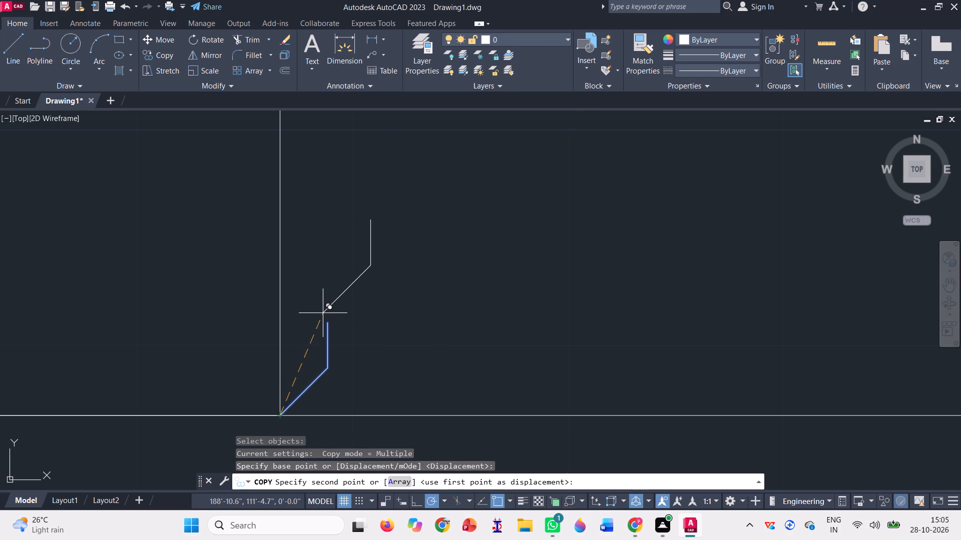
click(328, 321)
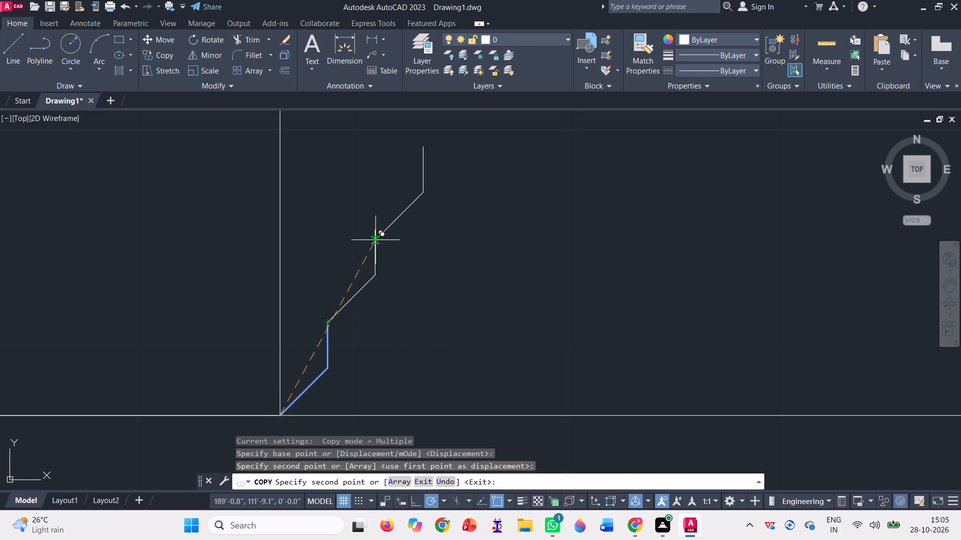
click(376, 230)
scroll(325, 328, down, 2)
scroll(353, 264, down, 2)
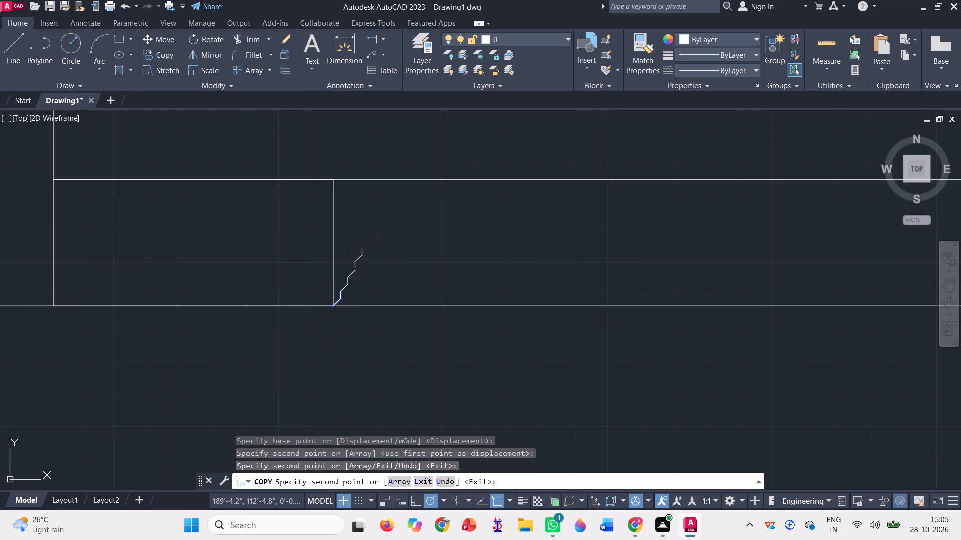
scroll(358, 244, up, 2)
click(351, 293)
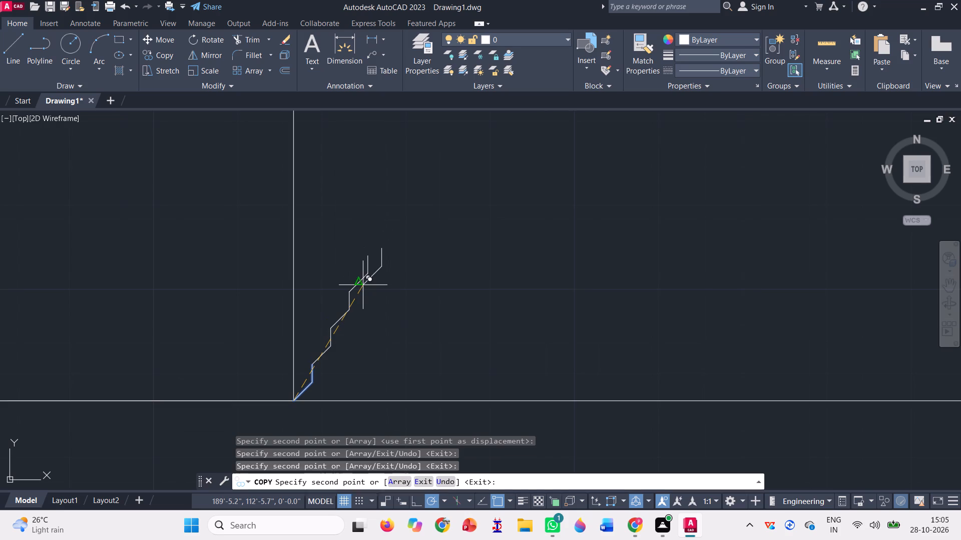
click(370, 250)
Place four more end-to-end copies of the step profile so the zigzag reaches the base strip's lower edge.
scroll(333, 333, down, 1)
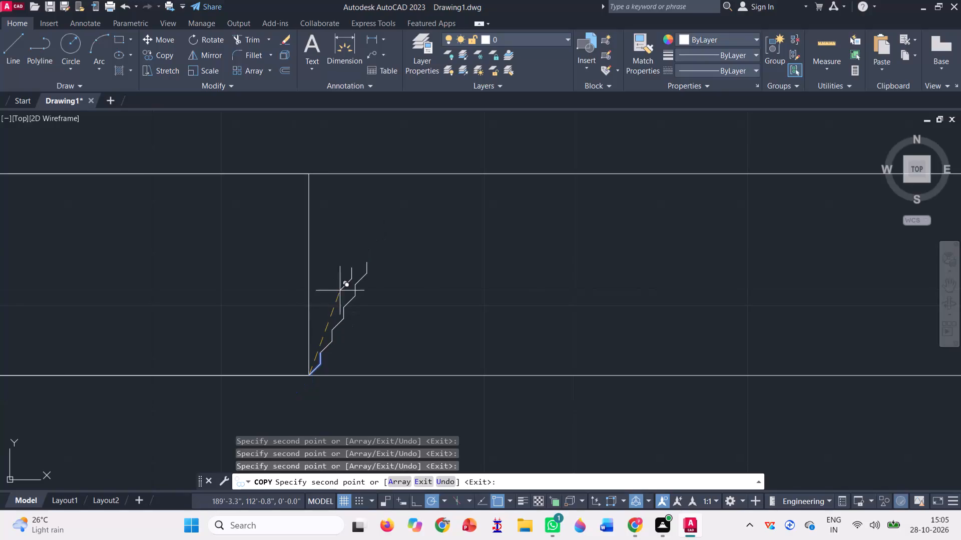
scroll(369, 259, up, 3)
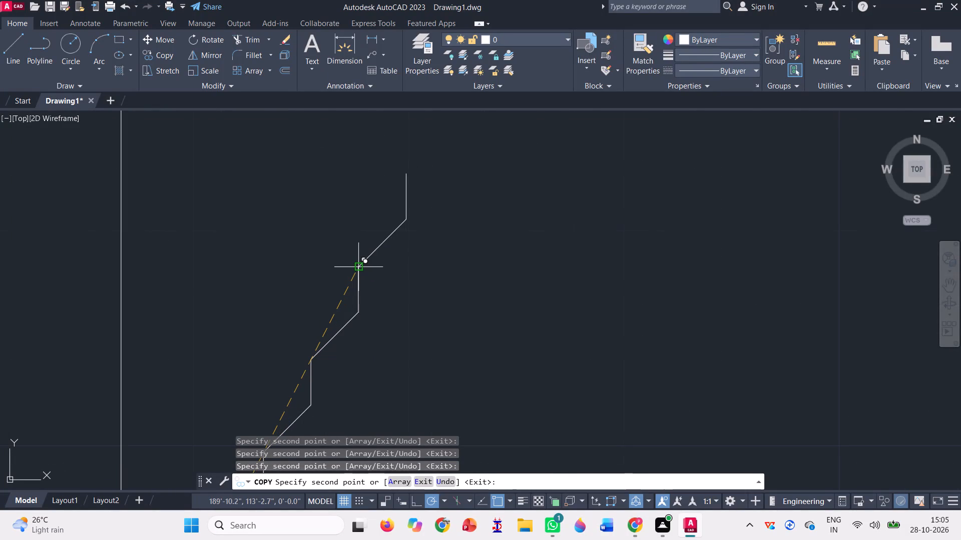
click(360, 268)
scroll(363, 299, down, 2)
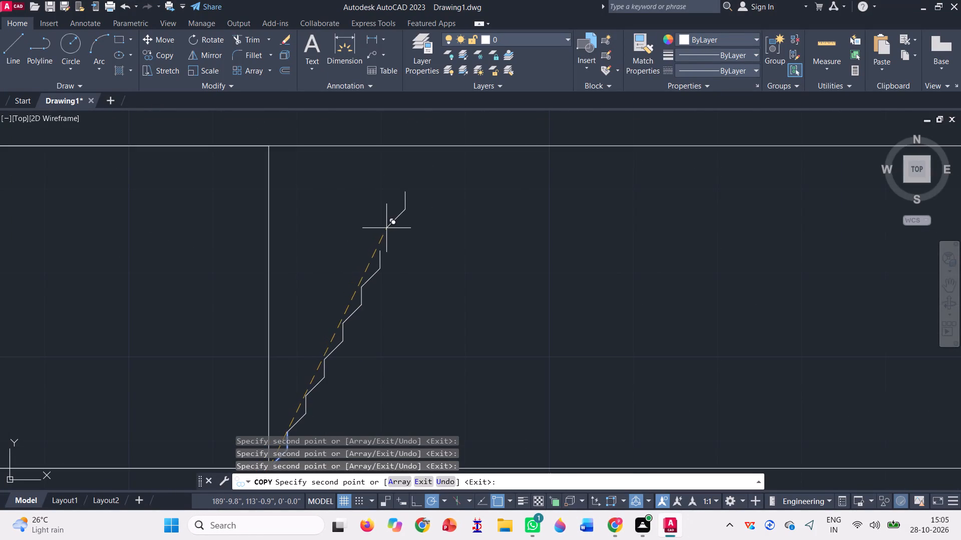
click(378, 252)
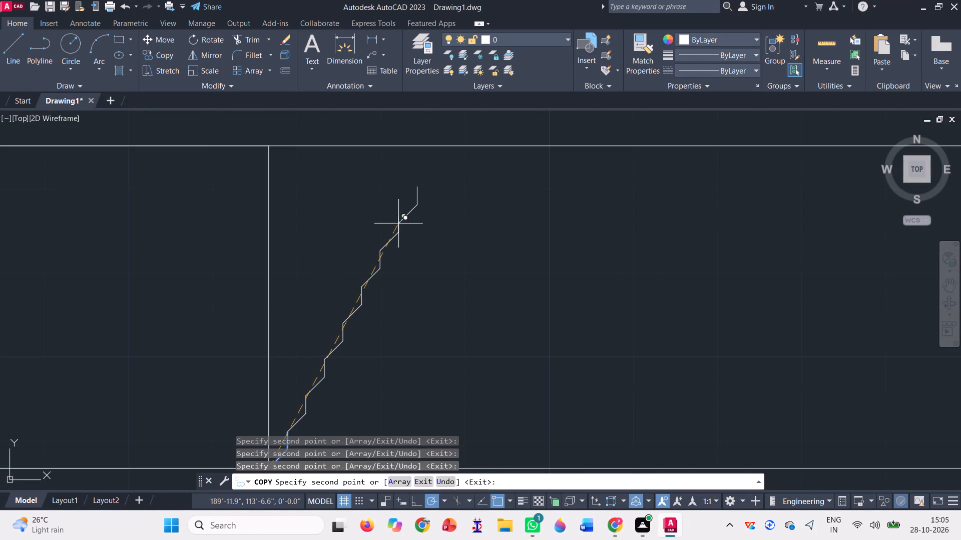
click(399, 217)
click(420, 174)
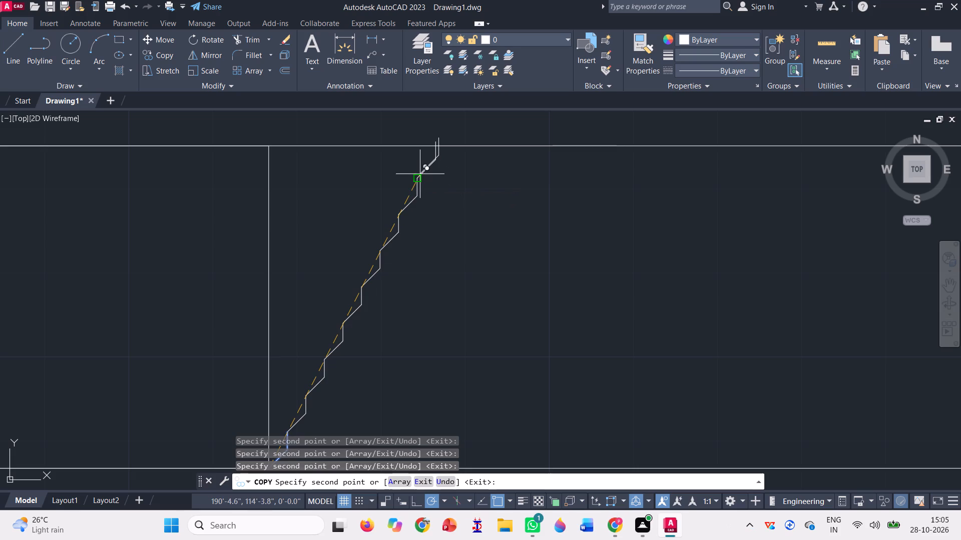
scroll(308, 235, down, 2)
key(Escape)
Draw a larger step profile from the block's lower corner: a 45° line followed by a vertical line about 4.9" high.
scroll(197, 339, down, 1)
scroll(297, 269, up, 2)
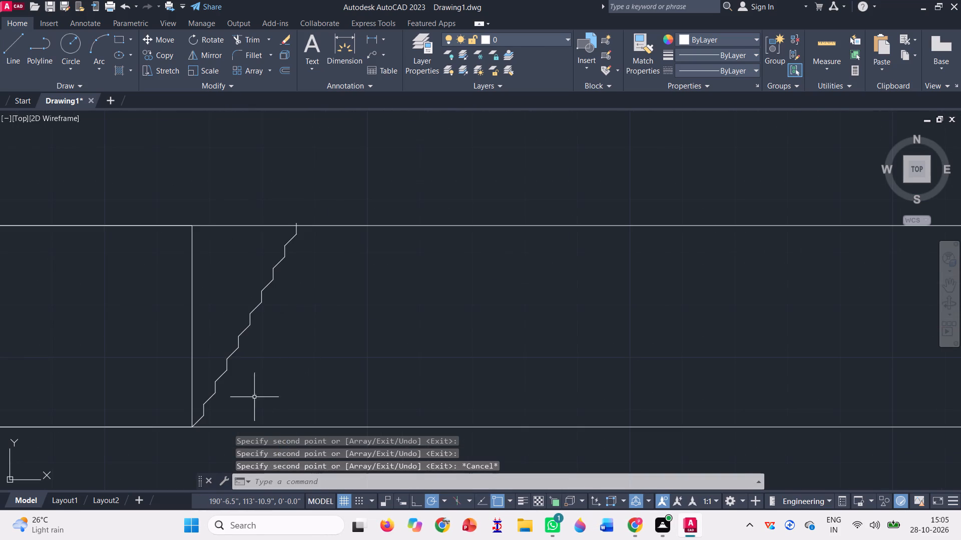
scroll(209, 418, up, 2)
scroll(217, 386, down, 1)
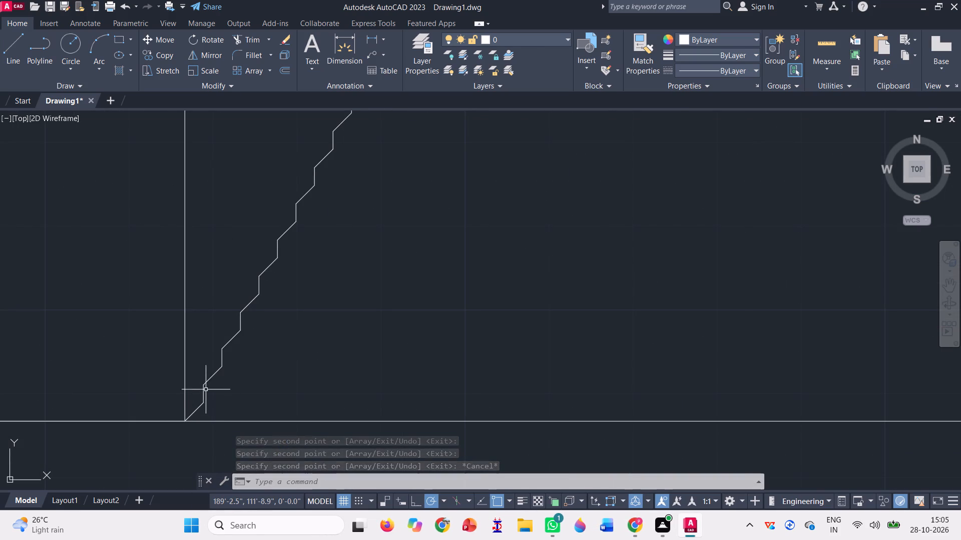
key(l)
key(Return)
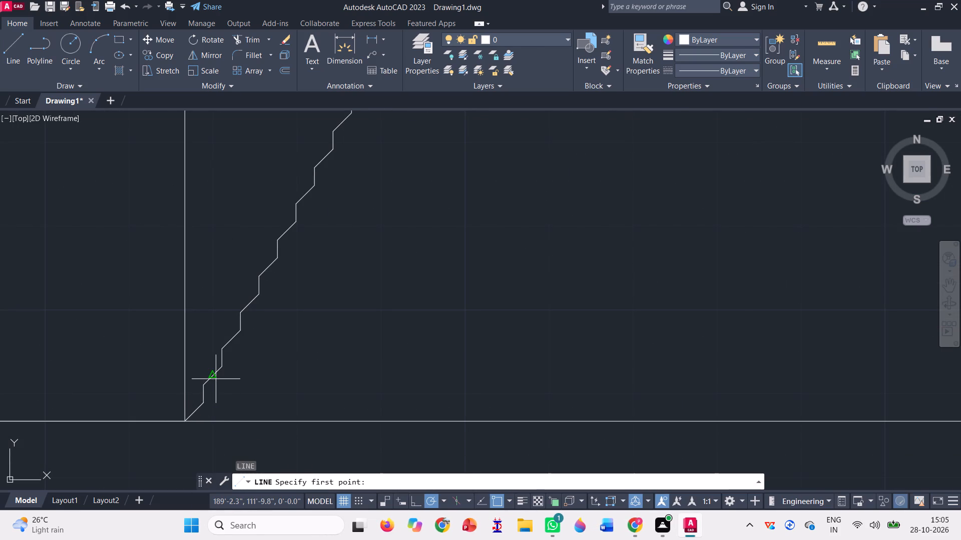
scroll(188, 420, up, 2)
click(180, 421)
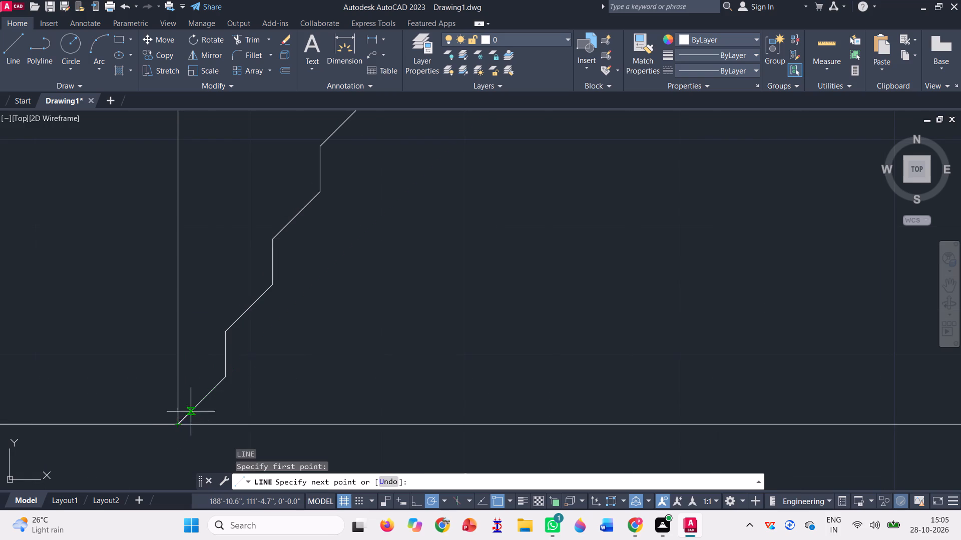
click(287, 309)
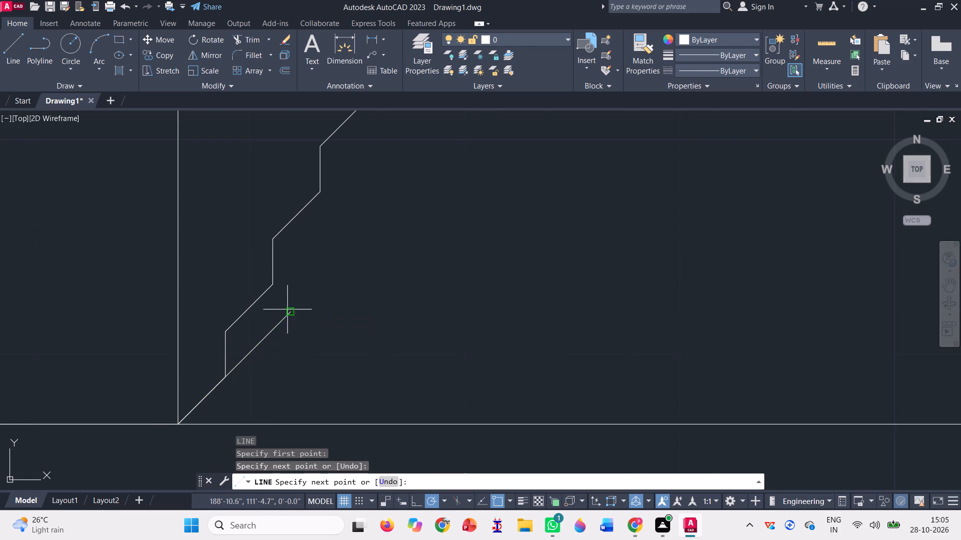
click(288, 205)
scroll(266, 395, down, 2)
key(Escape)
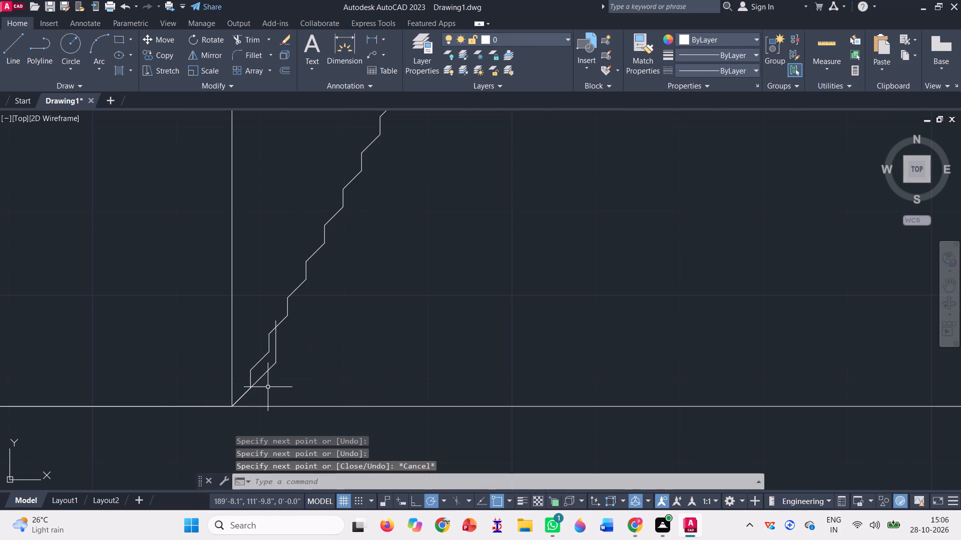
Move all the small zigzag step segments off the block into the empty space beyond the elevation's outer edge, leaving the new larger step.
scroll(268, 387, down, 1)
click(351, 268)
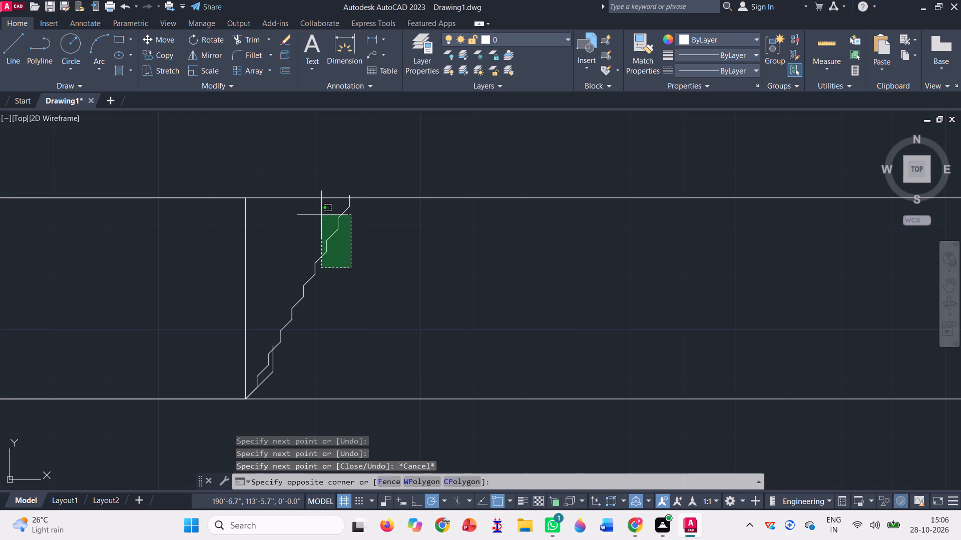
click(320, 210)
click(337, 336)
click(284, 277)
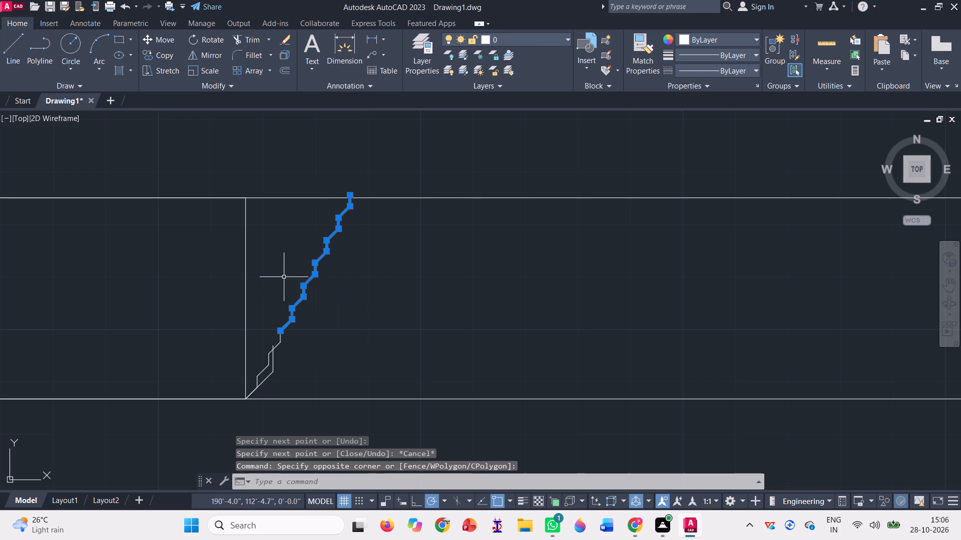
scroll(266, 377, up, 3)
click(279, 345)
click(230, 309)
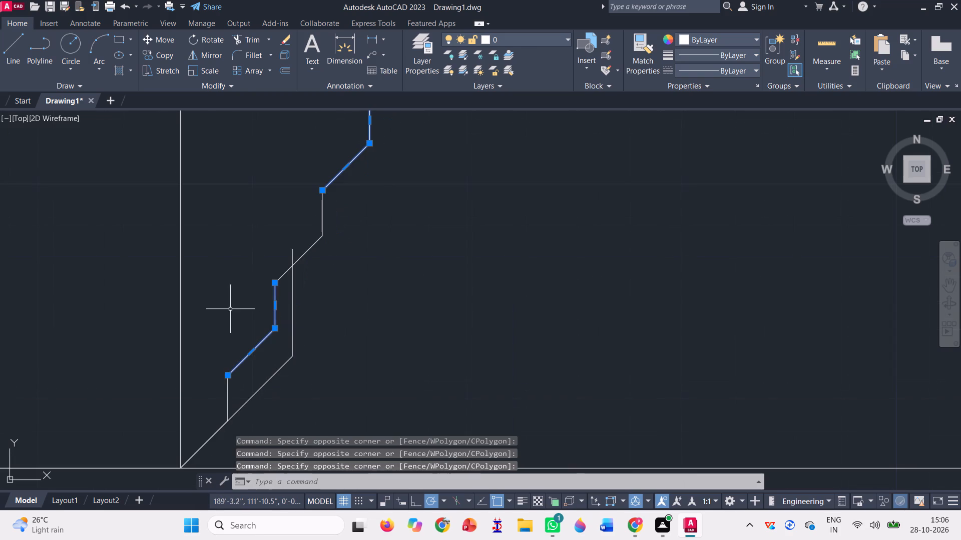
click(240, 386)
click(219, 385)
scroll(243, 401, down, 2)
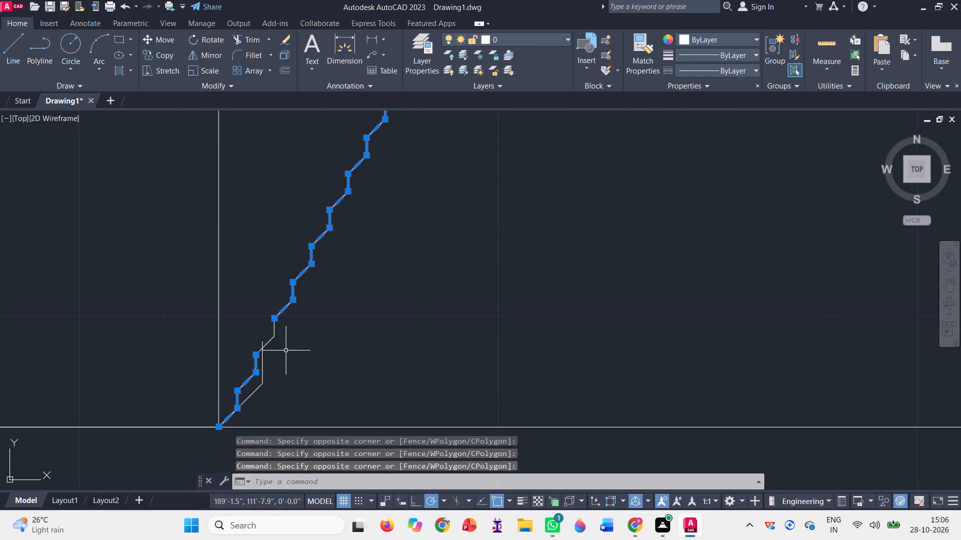
click(286, 348)
click(268, 320)
scroll(286, 336, down, 2)
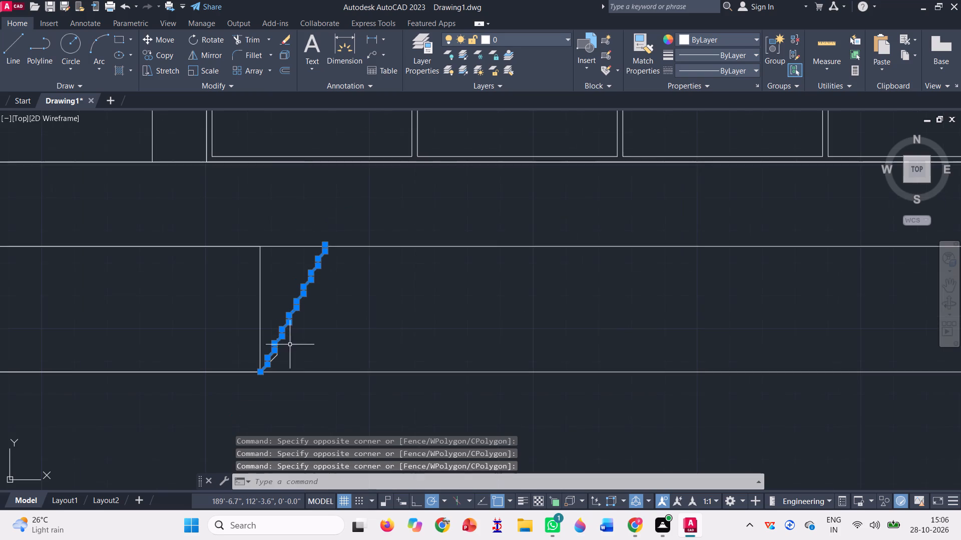
text(m)
key(space)
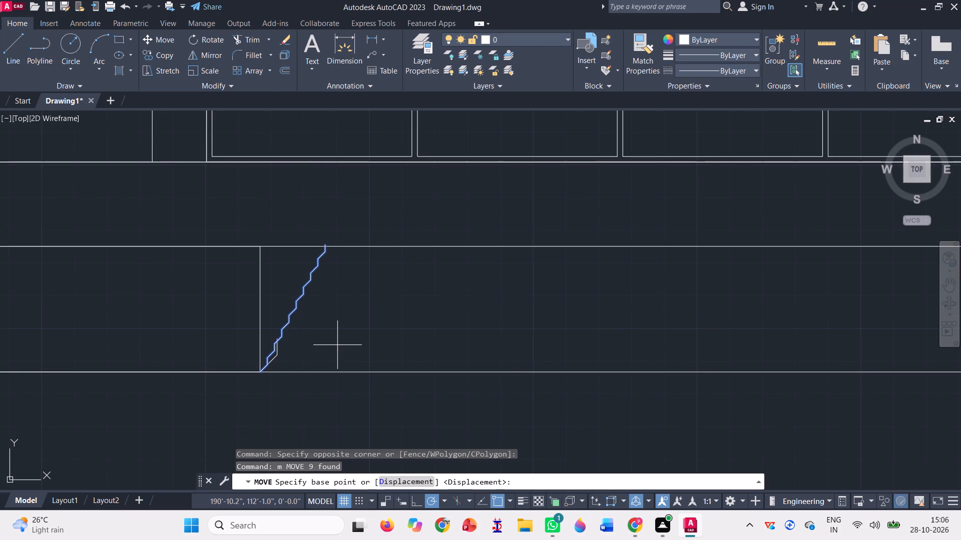
click(291, 301)
scroll(308, 237, down, 2)
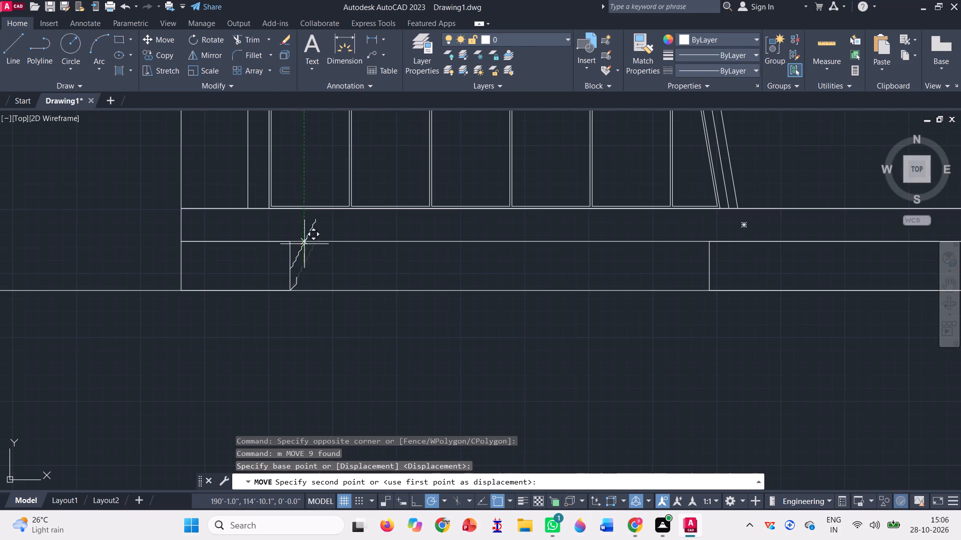
click(90, 239)
key(Escape)
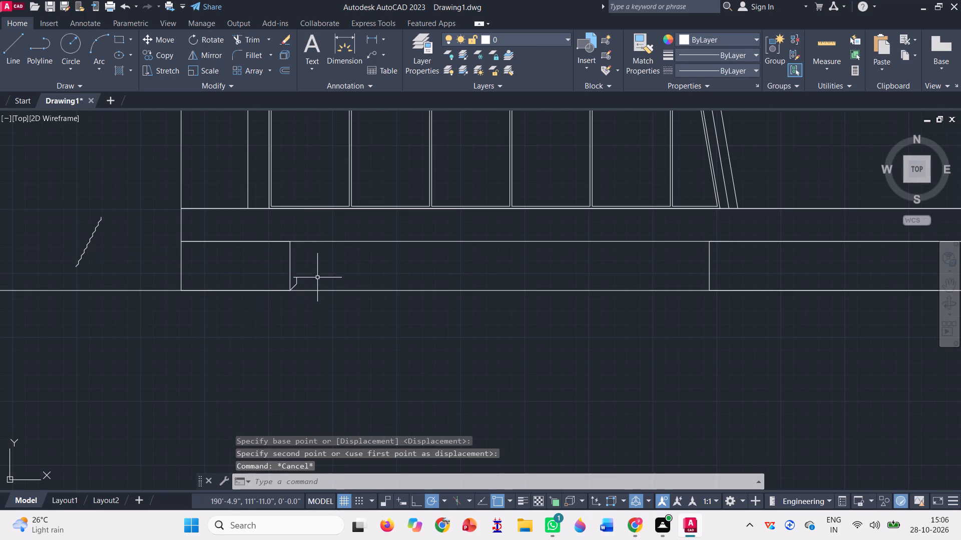
Join the new 45° line and vertical line at the block's corner into one polyline.
scroll(300, 261, up, 2)
scroll(298, 325, up, 2)
click(296, 325)
click(267, 300)
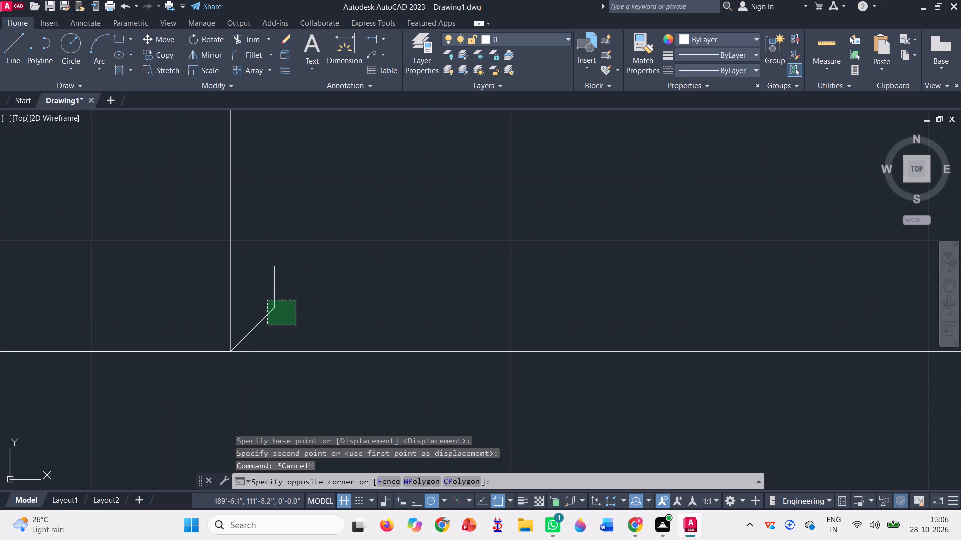
text(j)
key(space)
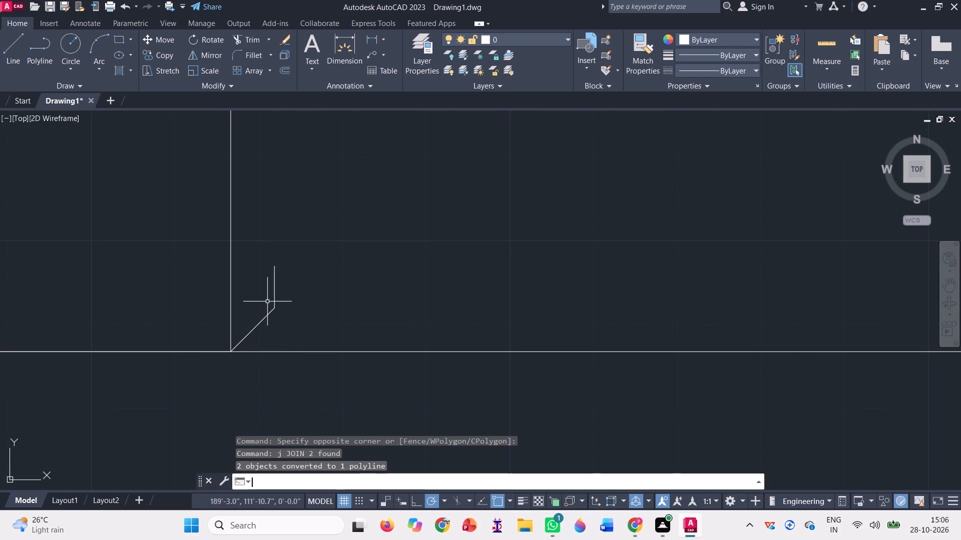
Copy the larger step polyline from its lower end, placing three copies end to end up to the base strip's lower edge.
click(282, 318)
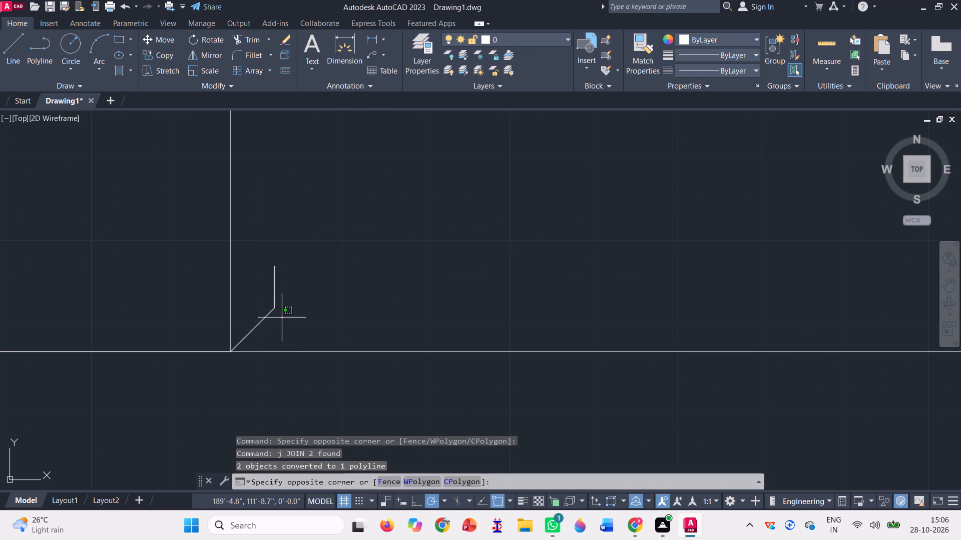
click(271, 296)
text(co)
key(space)
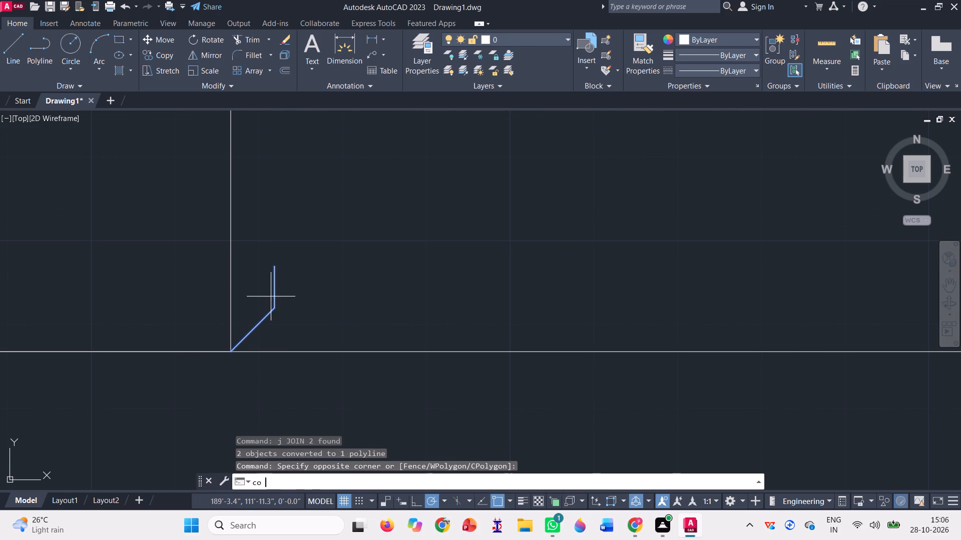
click(230, 349)
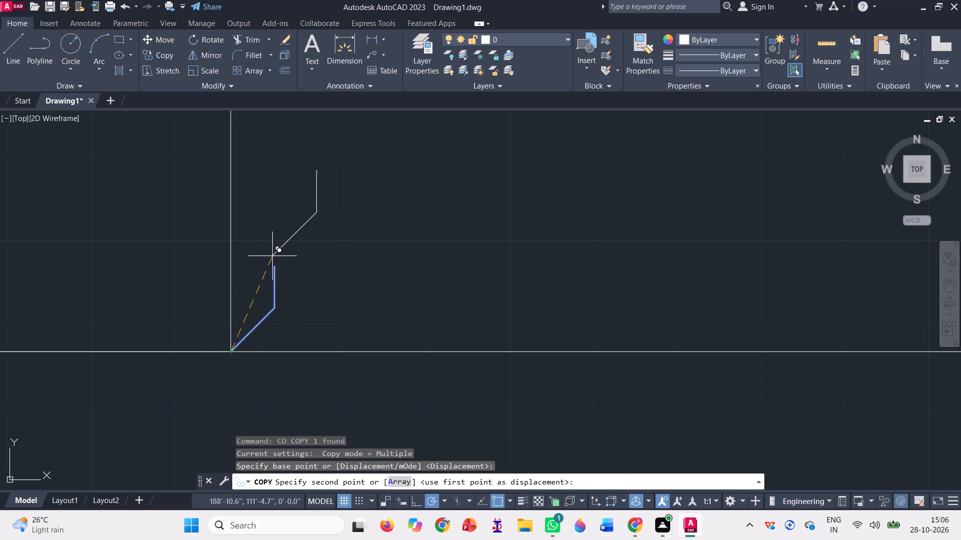
click(274, 265)
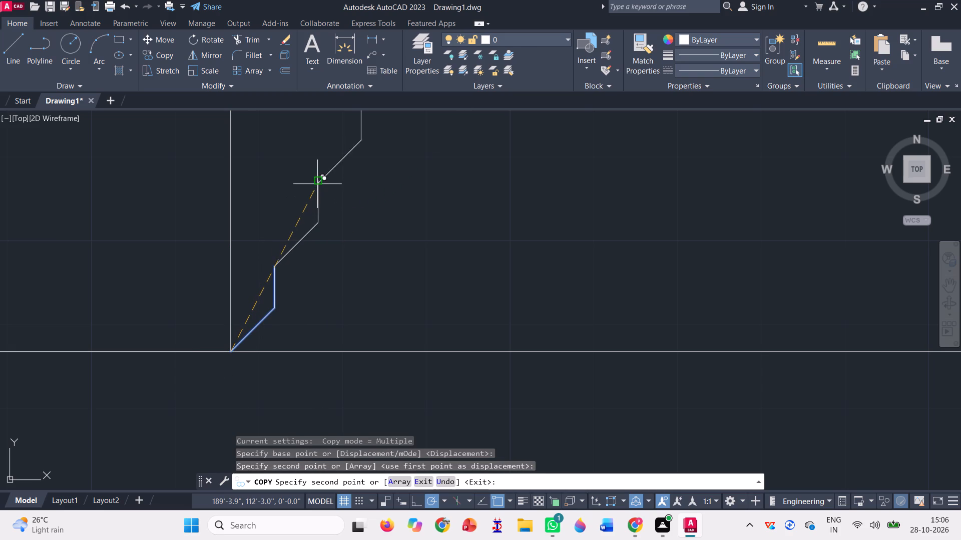
click(319, 179)
scroll(315, 309, down, 2)
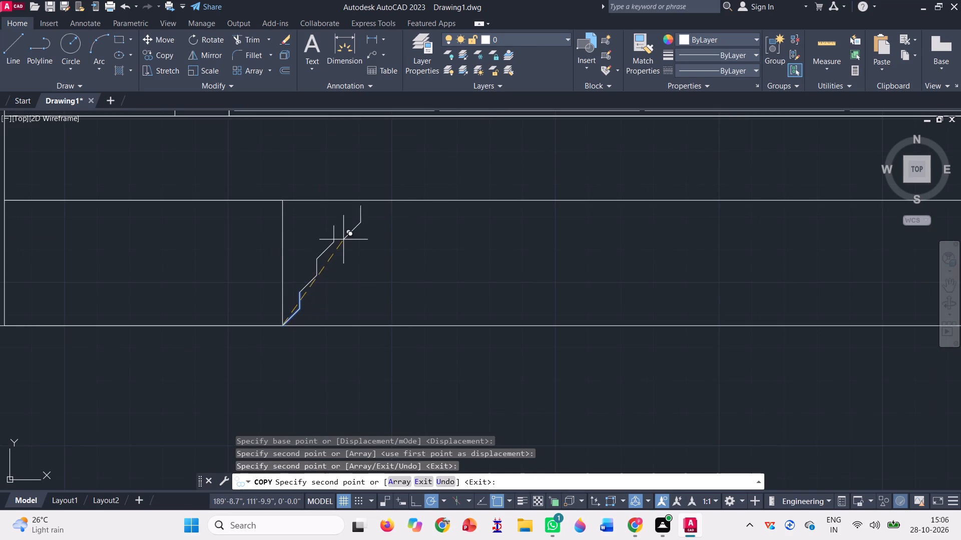
scroll(343, 238, up, 2)
click(317, 203)
scroll(303, 263, down, 2)
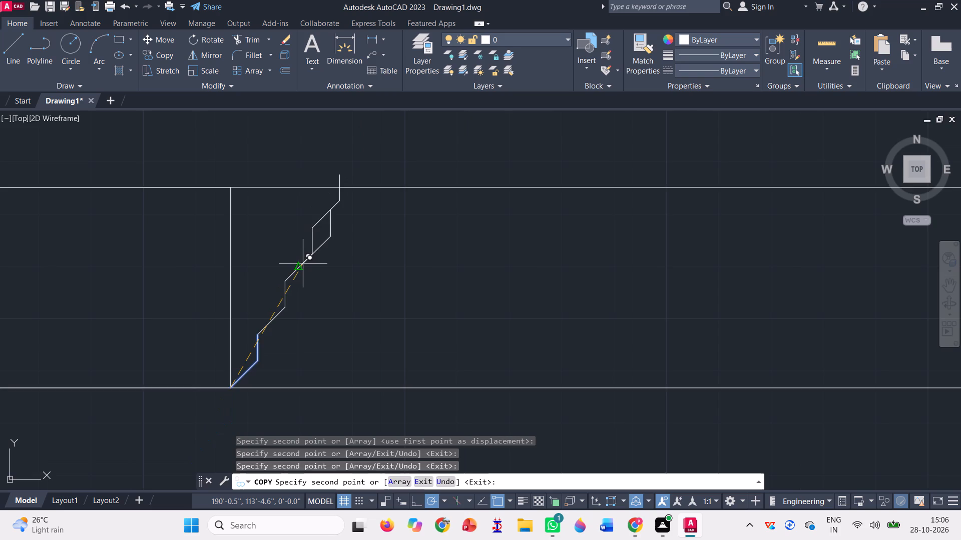
key(Escape)
With Ortho on, draw a horizontal line from the lowest step's bend across to the facing edge of the opposite plinth block.
scroll(208, 285, down, 2)
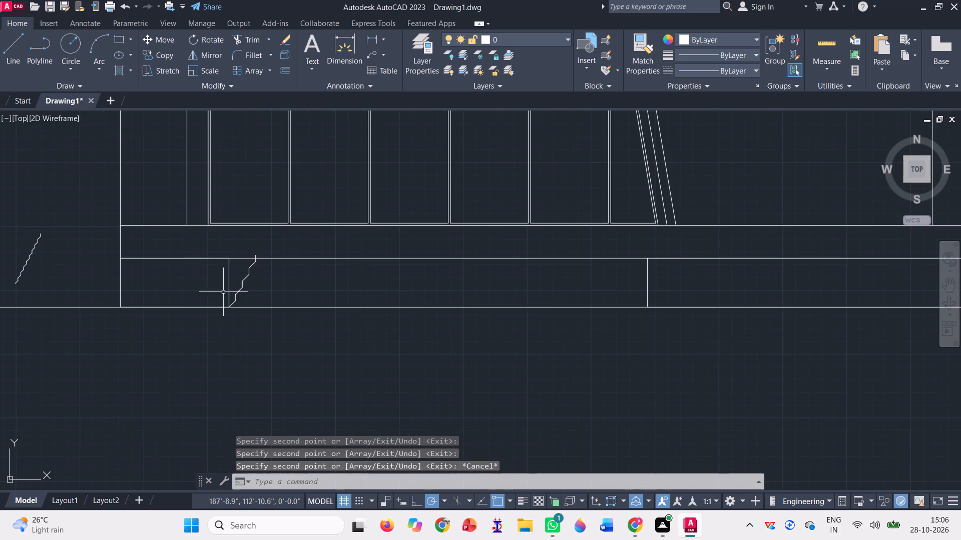
click(7, 44)
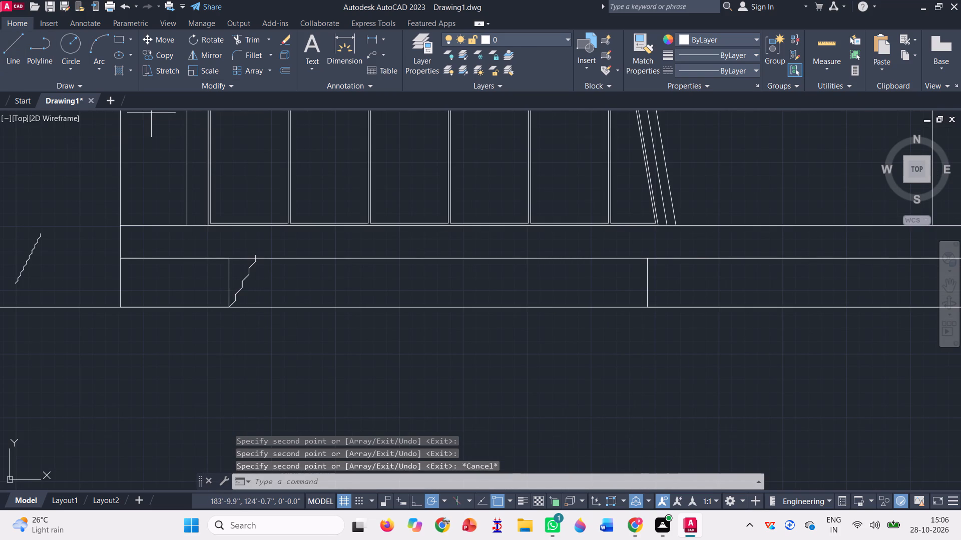
scroll(278, 293, up, 2)
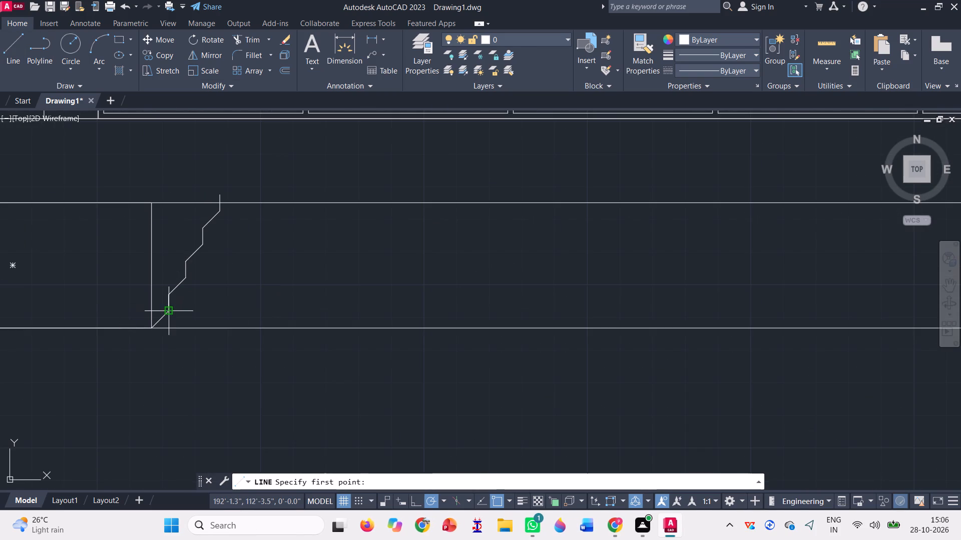
click(170, 307)
scroll(81, 296, down, 1)
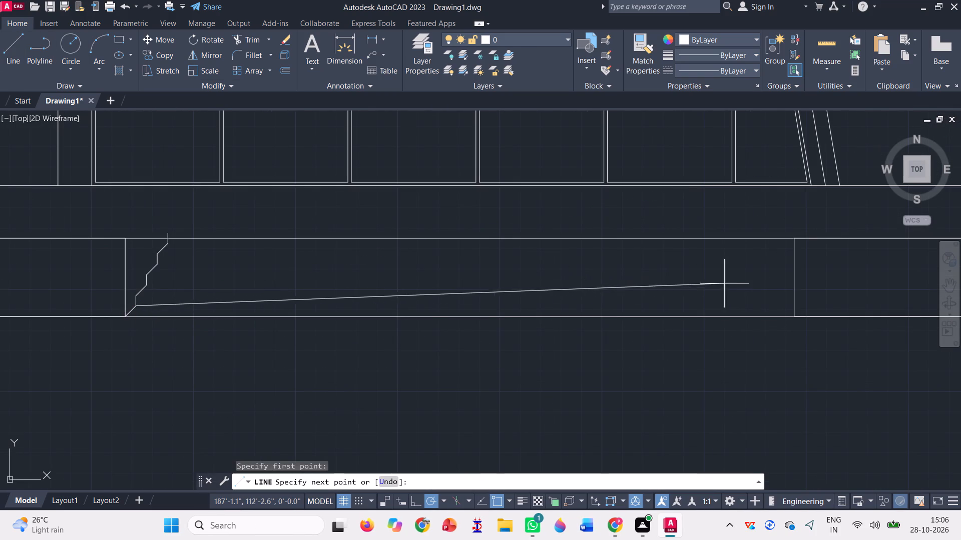
key(F8)
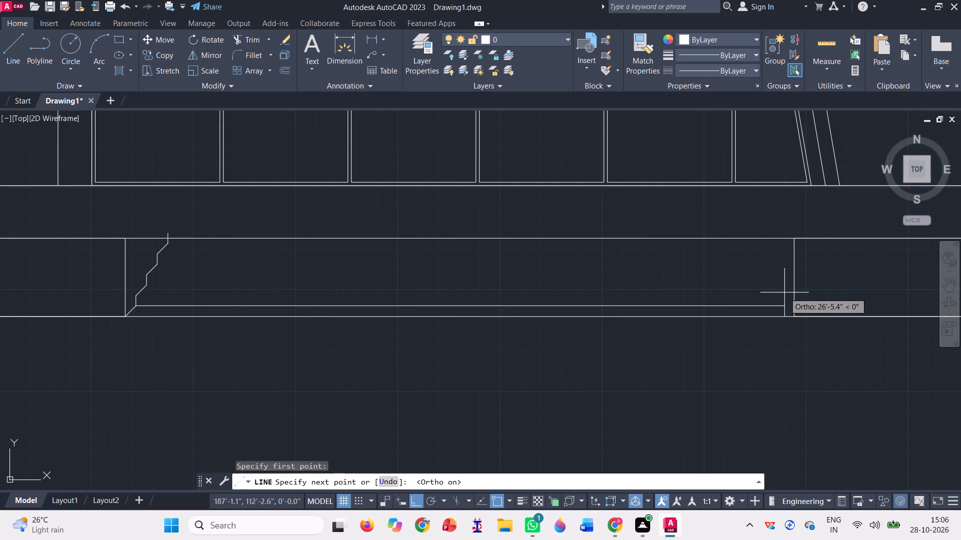
scroll(805, 304, up, 2)
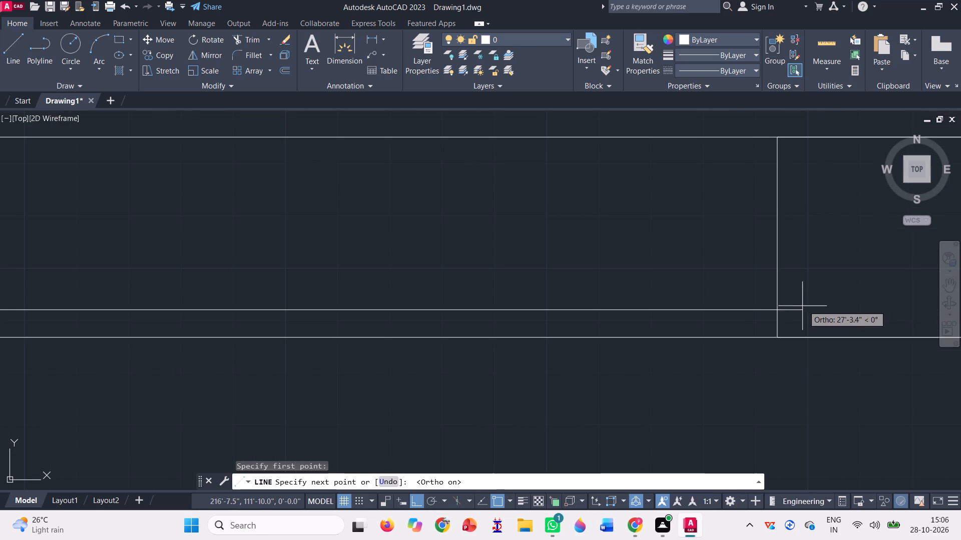
click(778, 309)
scroll(671, 284, down, 2)
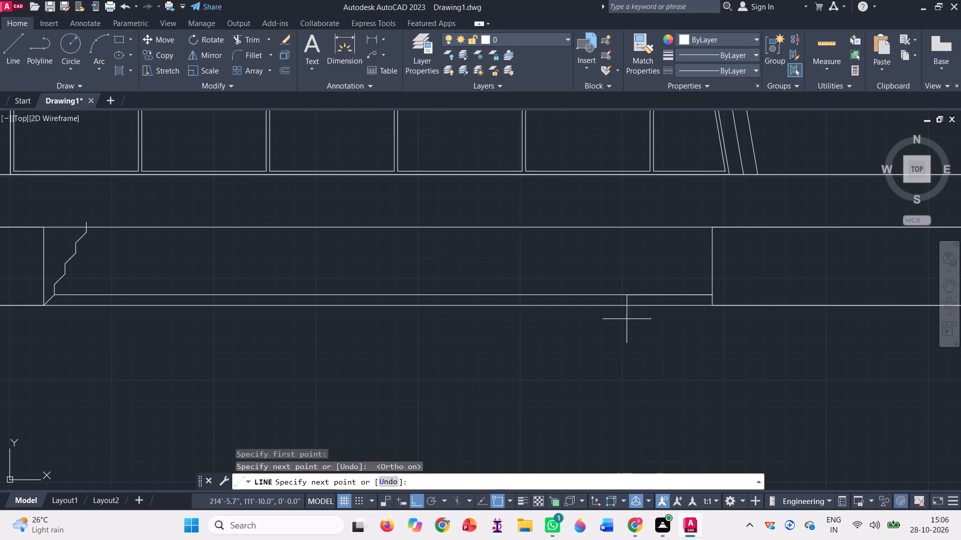
key(space)
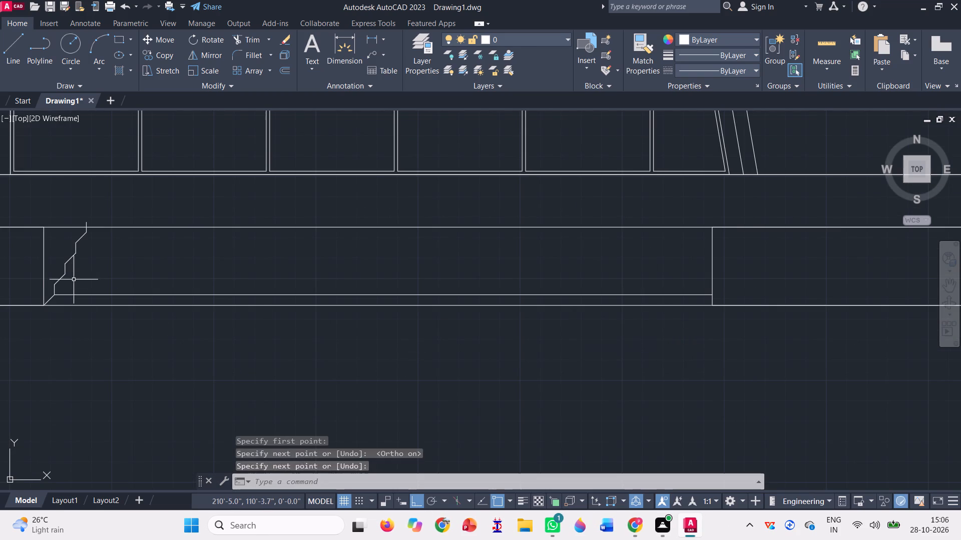
Copy the lowest horizontal step line from its bend end, placing six copies at the successive bends of the stair zigzag above.
scroll(40, 250, up, 1)
click(103, 325)
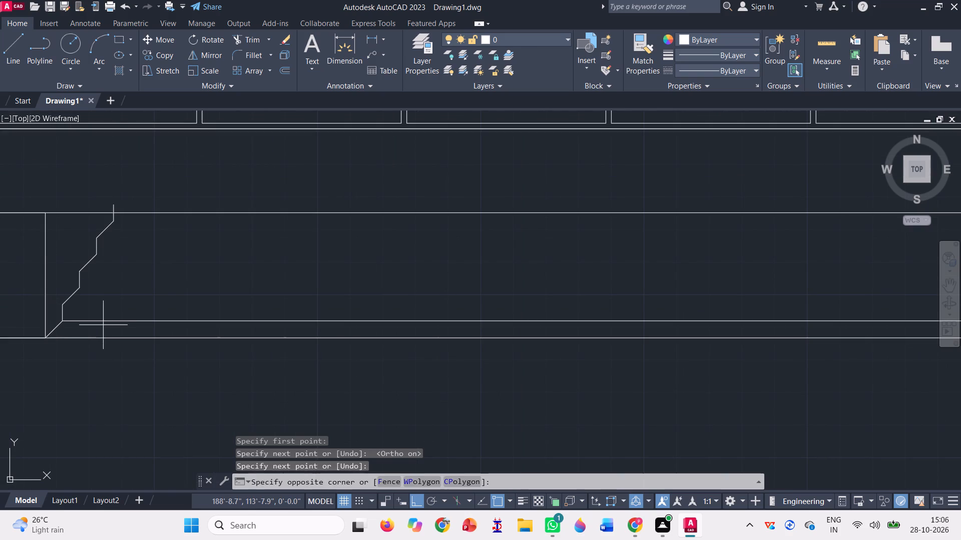
click(90, 311)
text(co)
key(space)
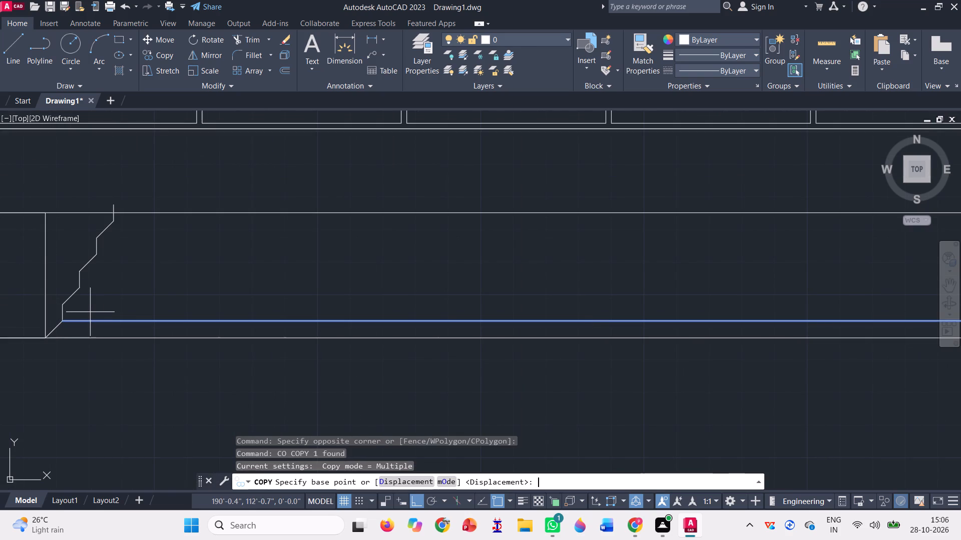
scroll(59, 320, up, 3)
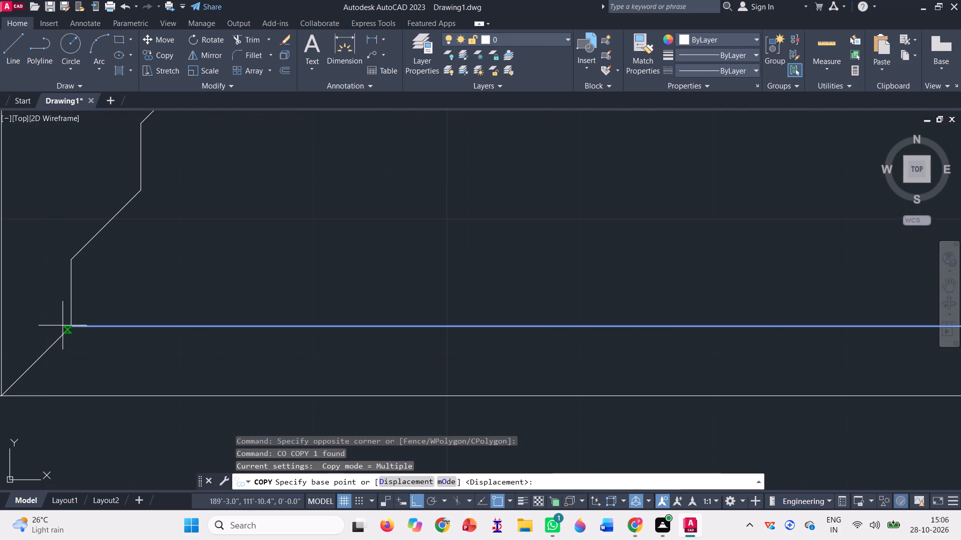
click(73, 324)
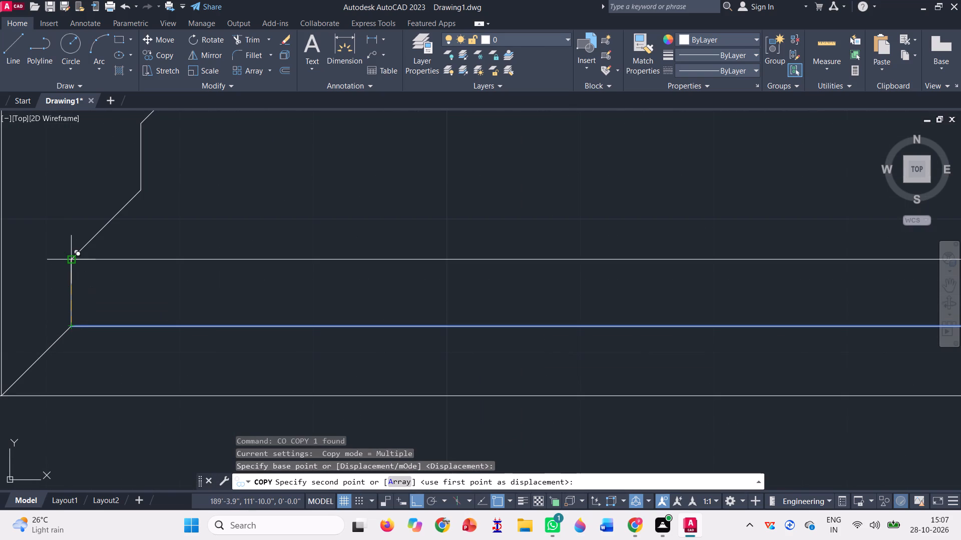
click(70, 254)
click(140, 187)
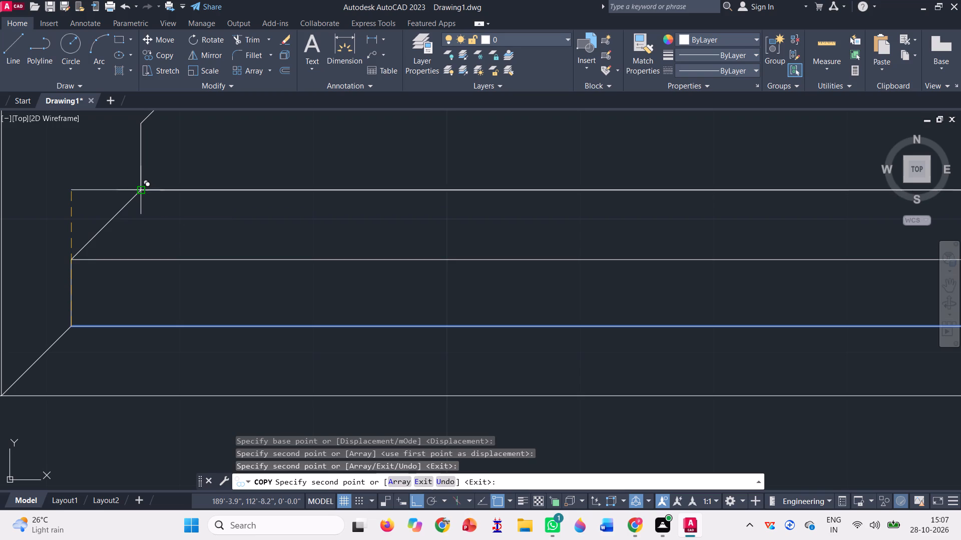
scroll(141, 268, down, 2)
scroll(179, 199, up, 2)
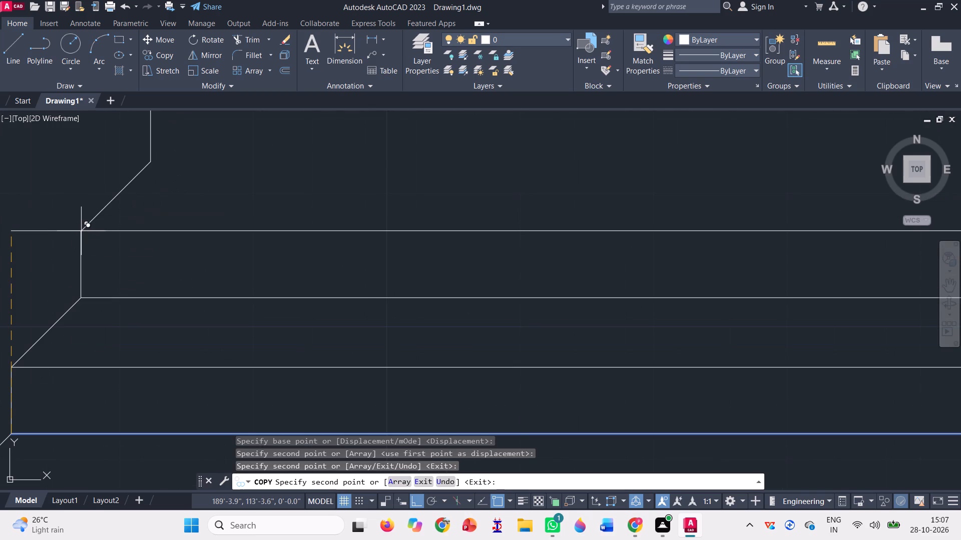
click(80, 228)
scroll(125, 288, down, 2)
scroll(159, 218, up, 2)
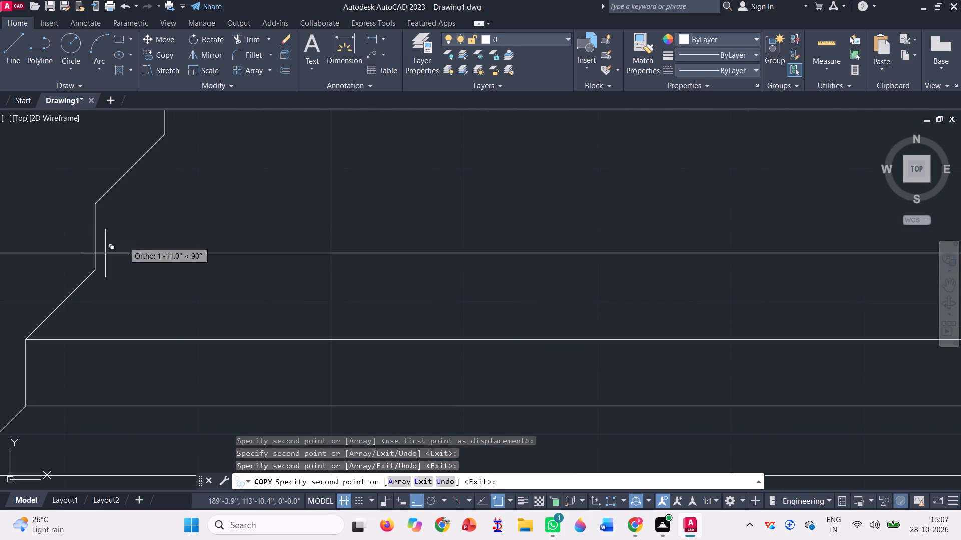
click(95, 269)
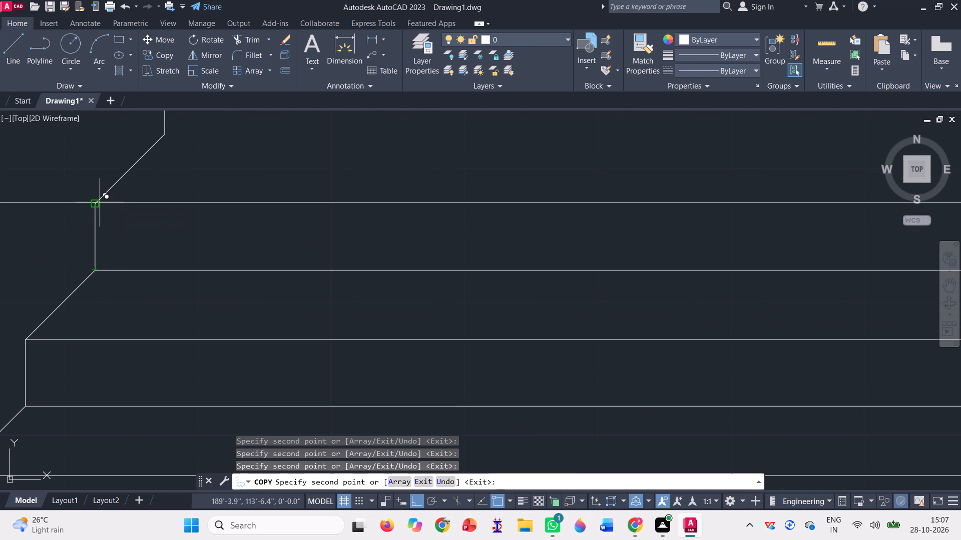
click(96, 204)
scroll(166, 302, down, 2)
scroll(174, 238, up, 2)
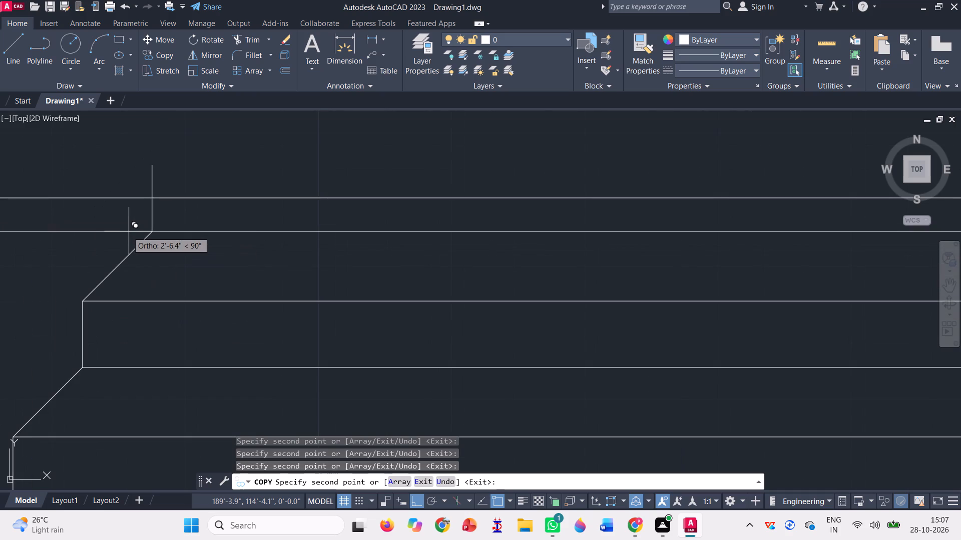
click(154, 229)
scroll(180, 253, down, 4)
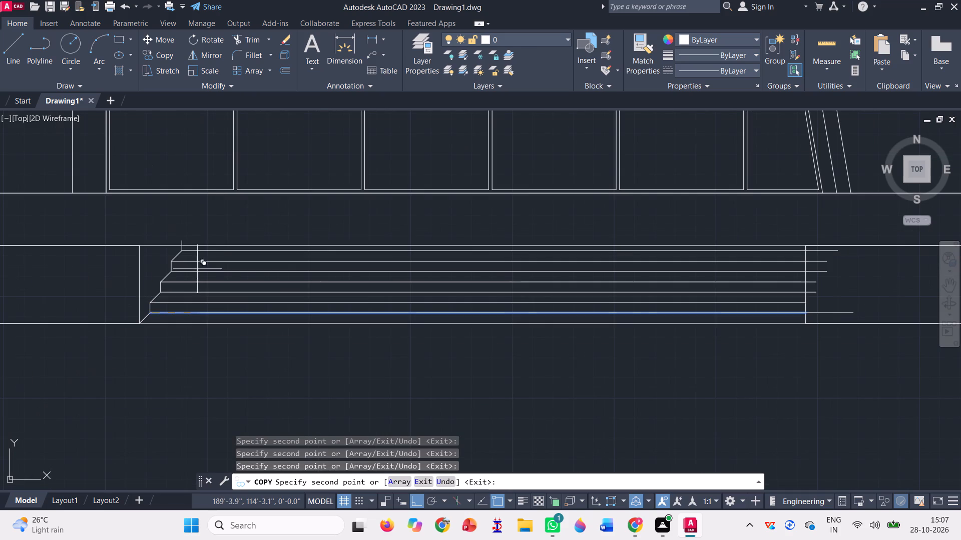
key(space)
Trim the copied step lines where they run past the facing edge of the opposite plinth block.
scroll(198, 363, down, 1)
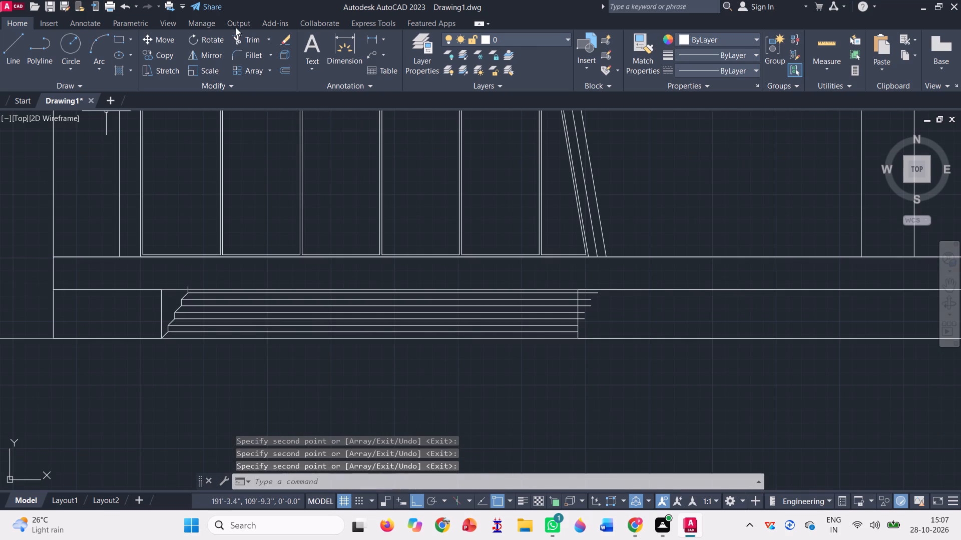
click(242, 34)
scroll(591, 287, up, 3)
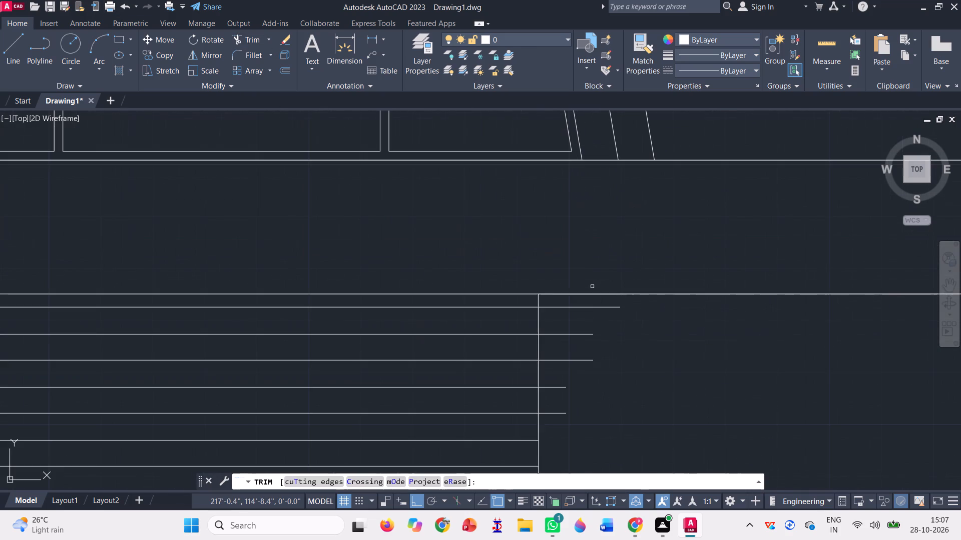
click(591, 300)
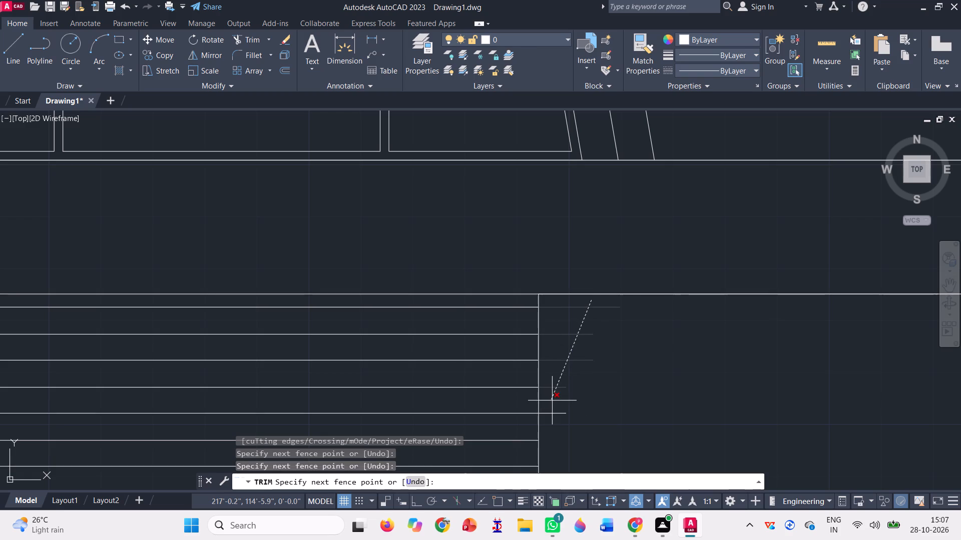
click(554, 418)
scroll(542, 354, down, 2)
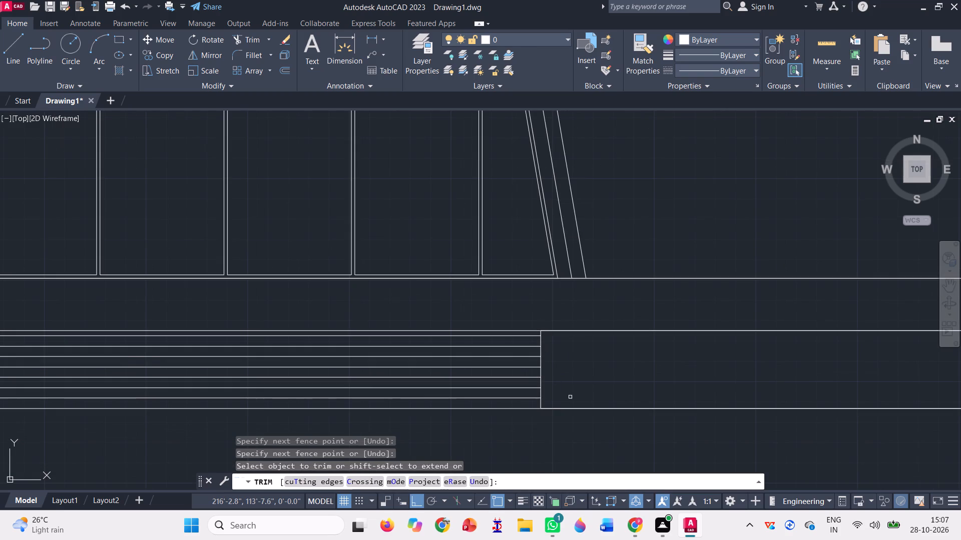
Trim the topmost step's vertical stub that projects above the base strip's lower edge.
scroll(570, 392, down, 1)
scroll(170, 356, up, 3)
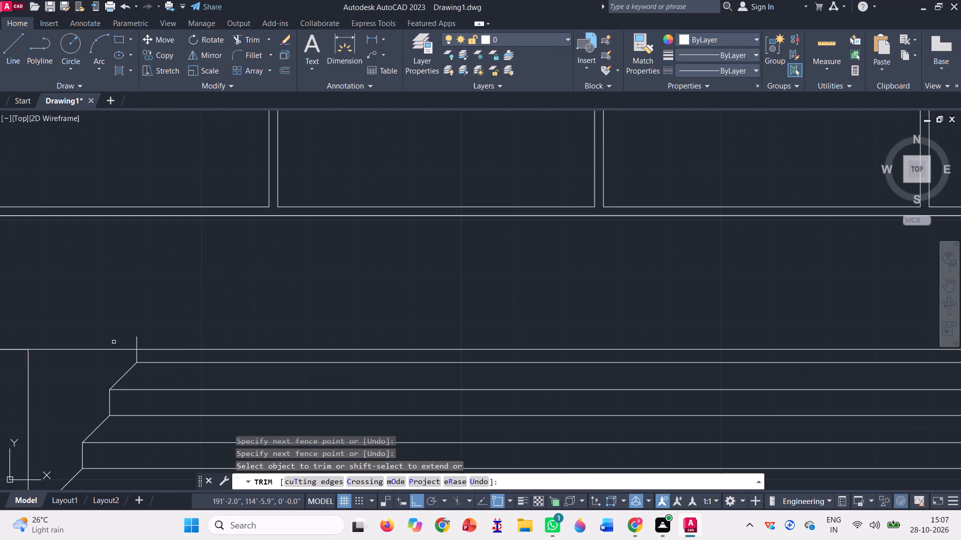
scroll(126, 339, up, 3)
click(155, 348)
click(209, 347)
scroll(205, 342, down, 5)
key(Escape)
scroll(184, 325, down, 1)
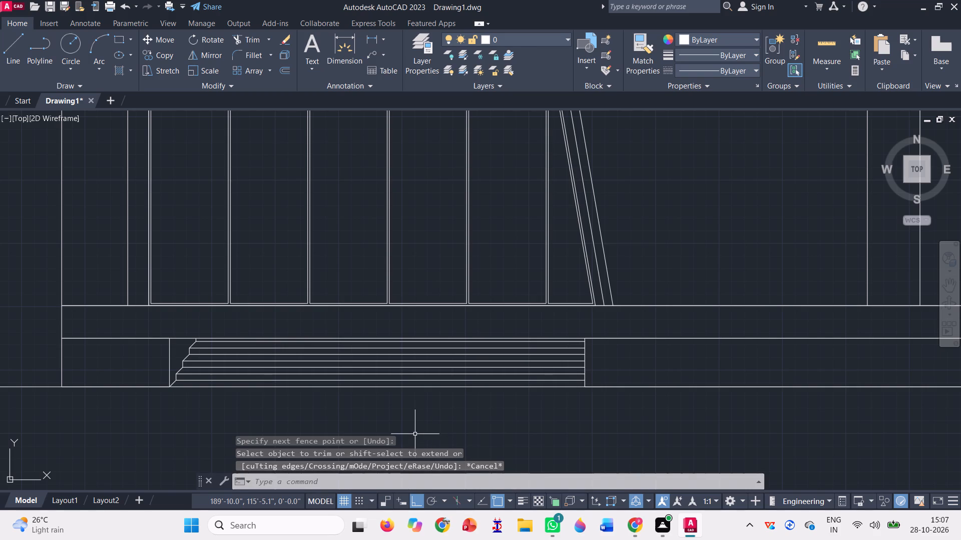
Delete the leftover small zigzag step segments lying outside the elevation.
scroll(454, 412, down, 2)
scroll(287, 395, up, 3)
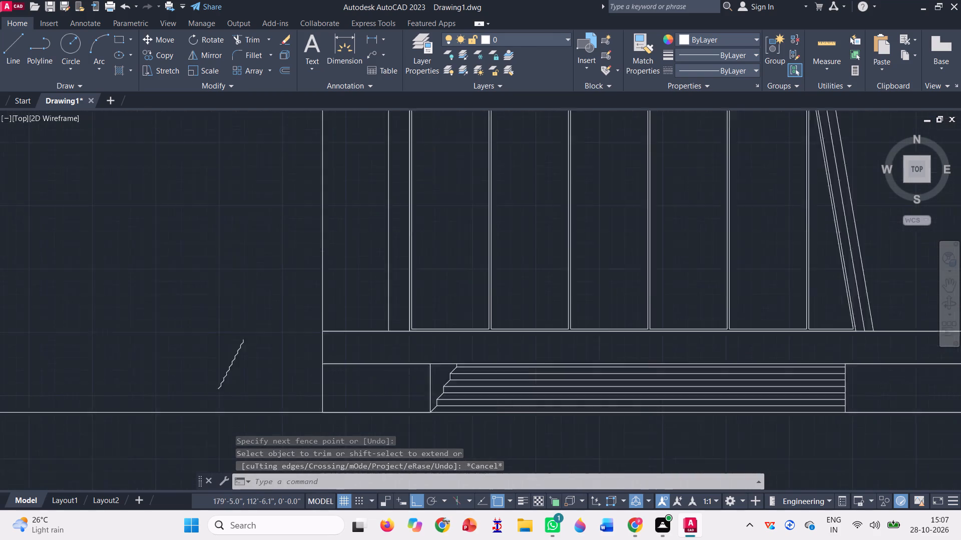
click(229, 387)
click(154, 276)
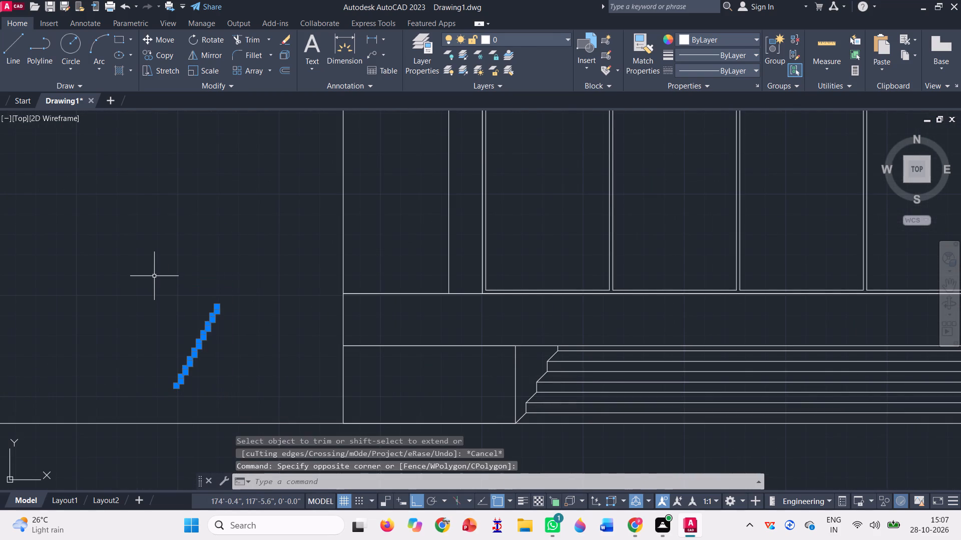
key(Delete)
Delete the long horizontal ground line running beneath the plinth blocks.
scroll(154, 276, down, 1)
scroll(149, 324, down, 1)
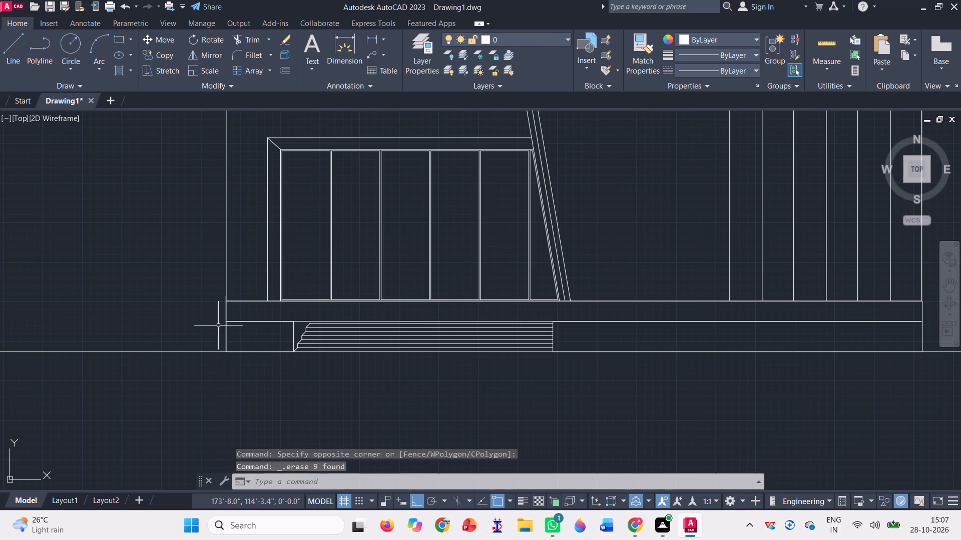
click(167, 348)
click(118, 362)
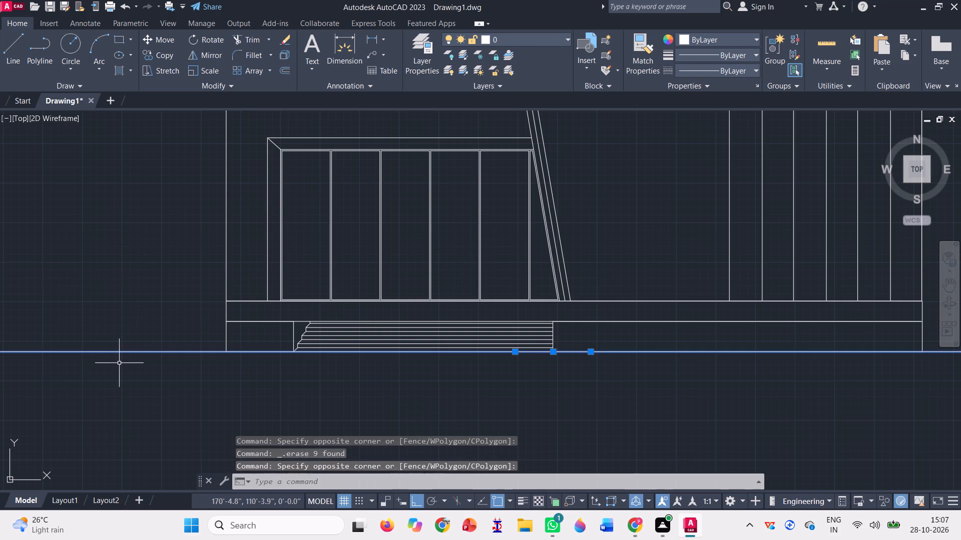
key(Delete)
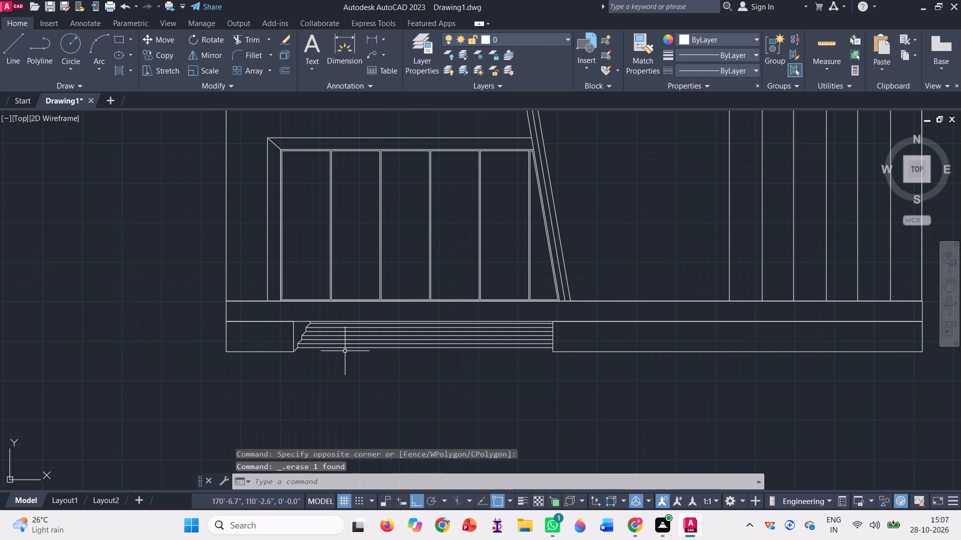
Draw a horizontal line joining the facing lower corners of the two plinth blocks beneath the stairs.
key(l)
key(Return)
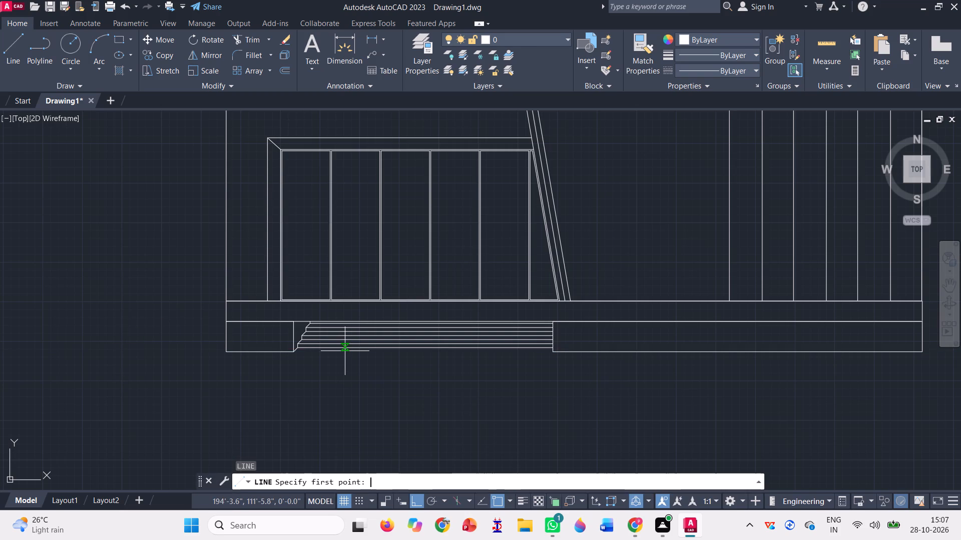
scroll(351, 326, up, 2)
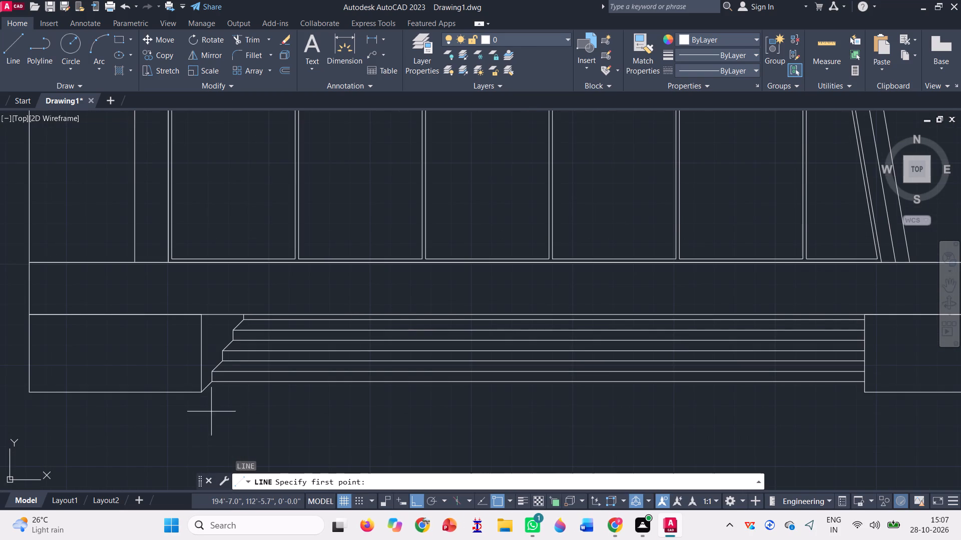
click(200, 393)
scroll(139, 399, down, 1)
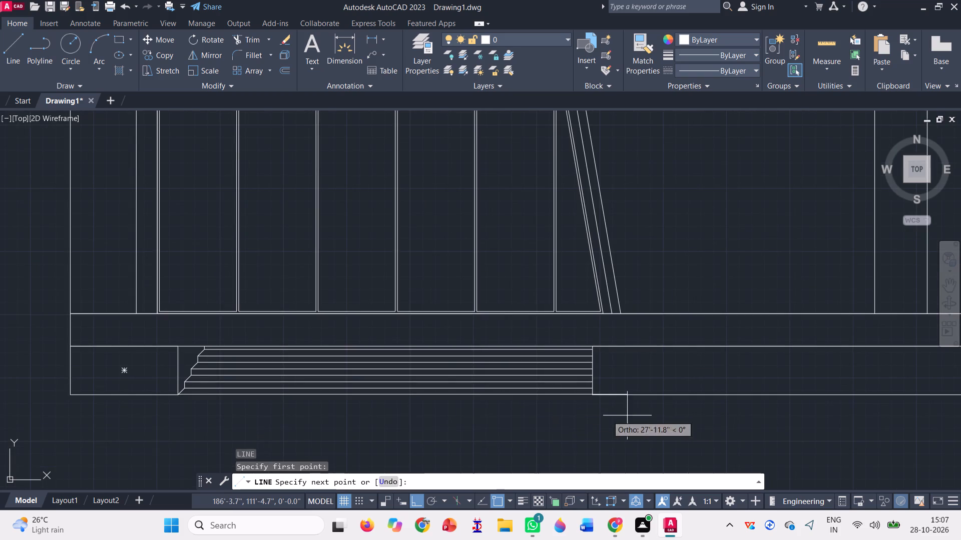
scroll(590, 392, up, 3)
click(601, 404)
scroll(410, 402, down, 4)
key(space)
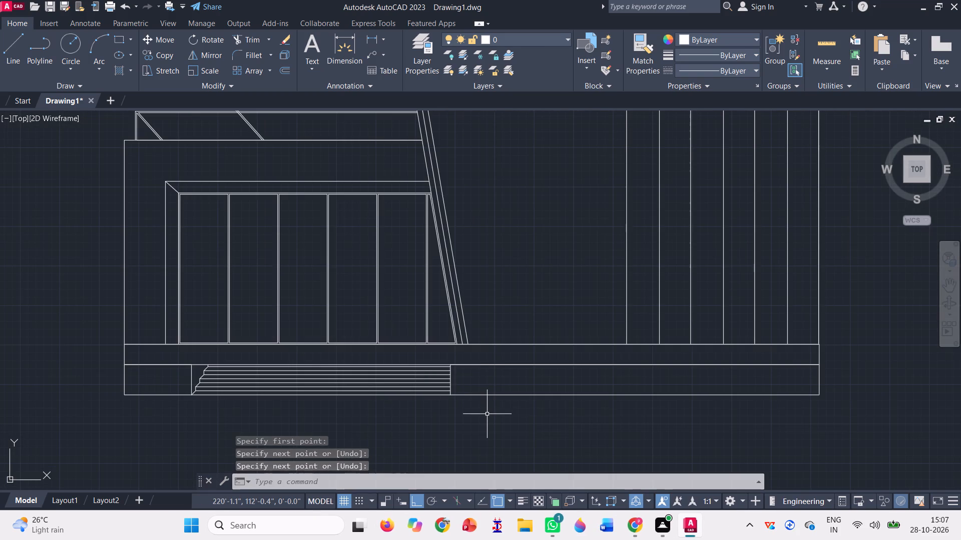
With Ortho off and polar tracking on, draw a 45° line about 1'-6" long upward from the plinth block's stair-side edge.
scroll(487, 414, down, 1)
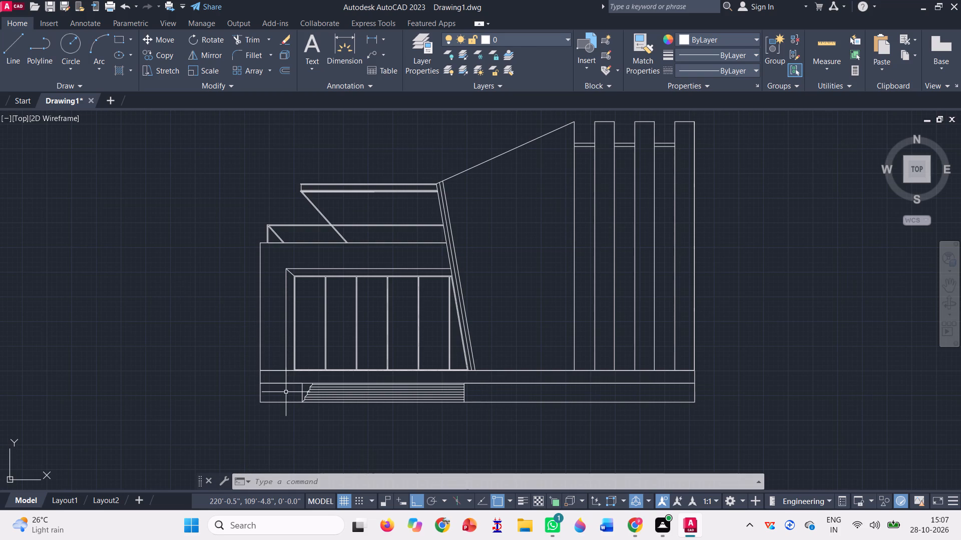
scroll(286, 392, up, 1)
click(12, 42)
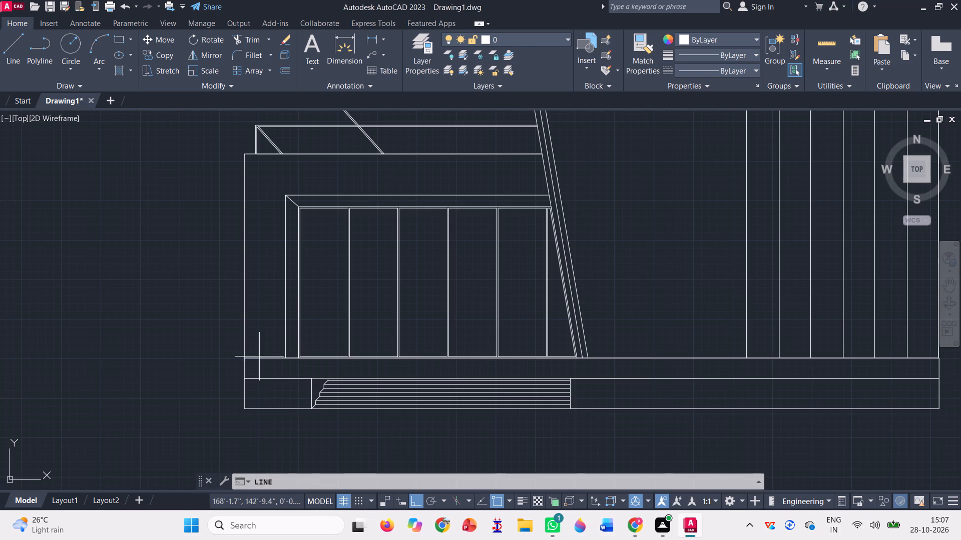
scroll(312, 388, up, 2)
click(308, 384)
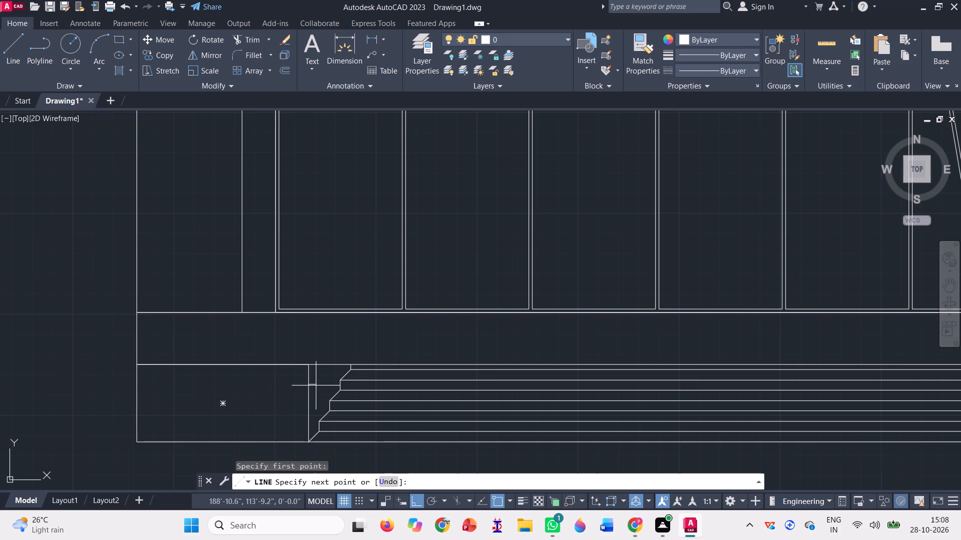
scroll(316, 384, up, 2)
key(F8)
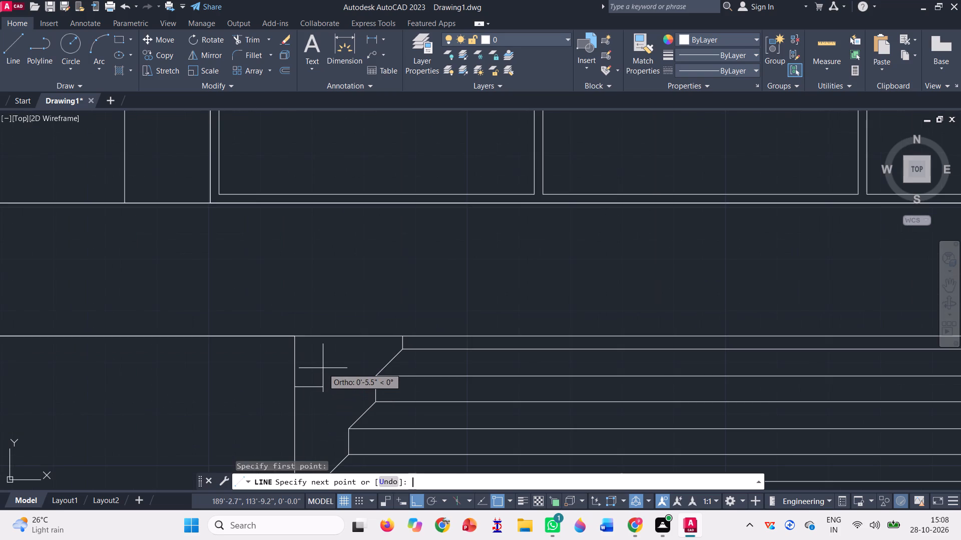
scroll(323, 368, up, 1)
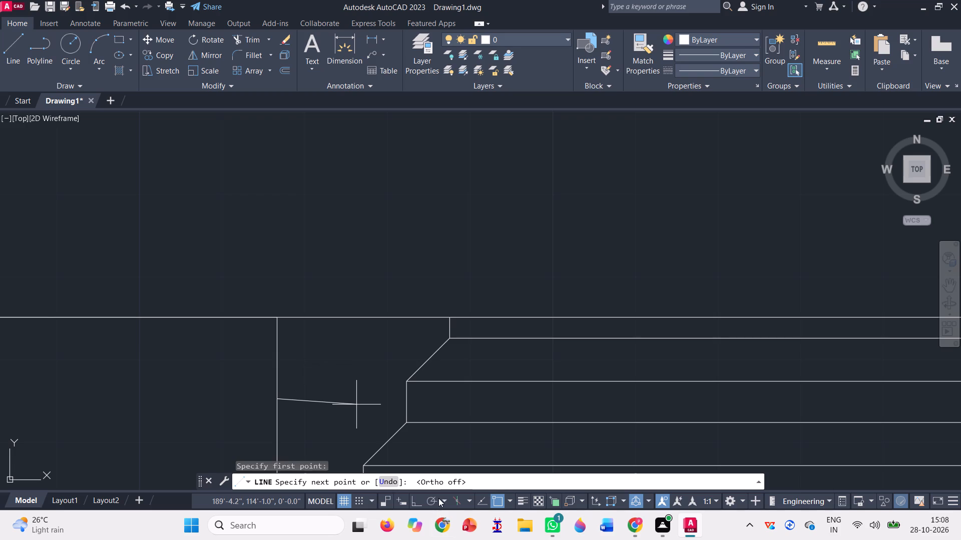
click(444, 498)
click(457, 358)
click(429, 500)
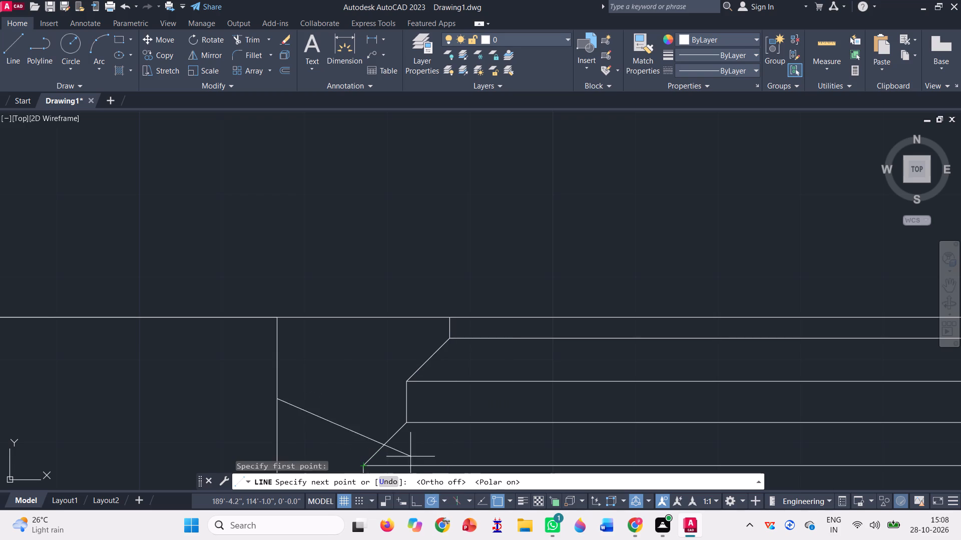
click(383, 296)
scroll(380, 305, down, 2)
key(space)
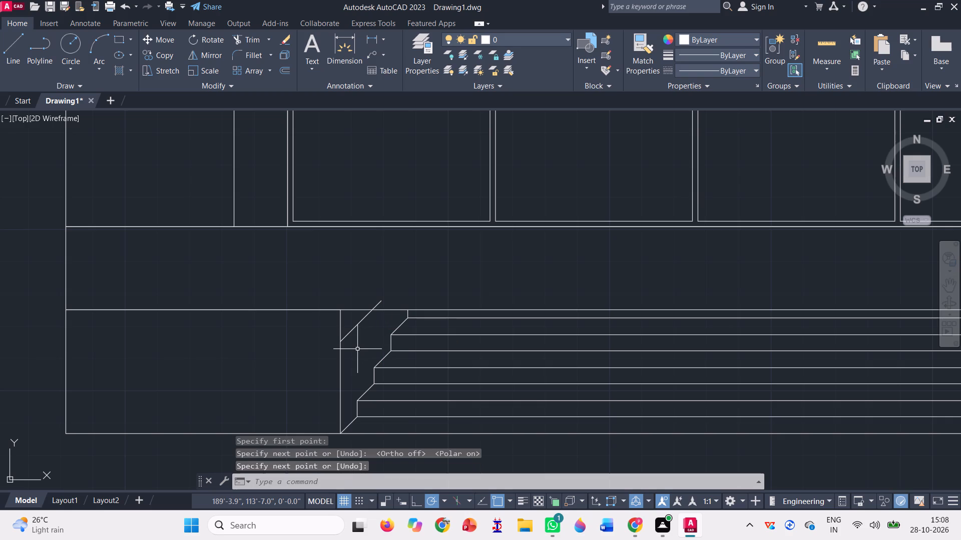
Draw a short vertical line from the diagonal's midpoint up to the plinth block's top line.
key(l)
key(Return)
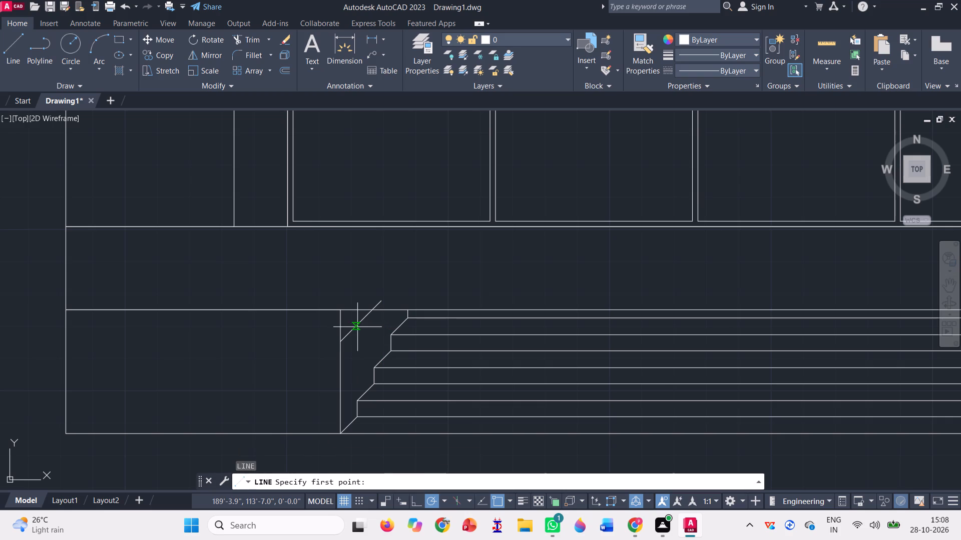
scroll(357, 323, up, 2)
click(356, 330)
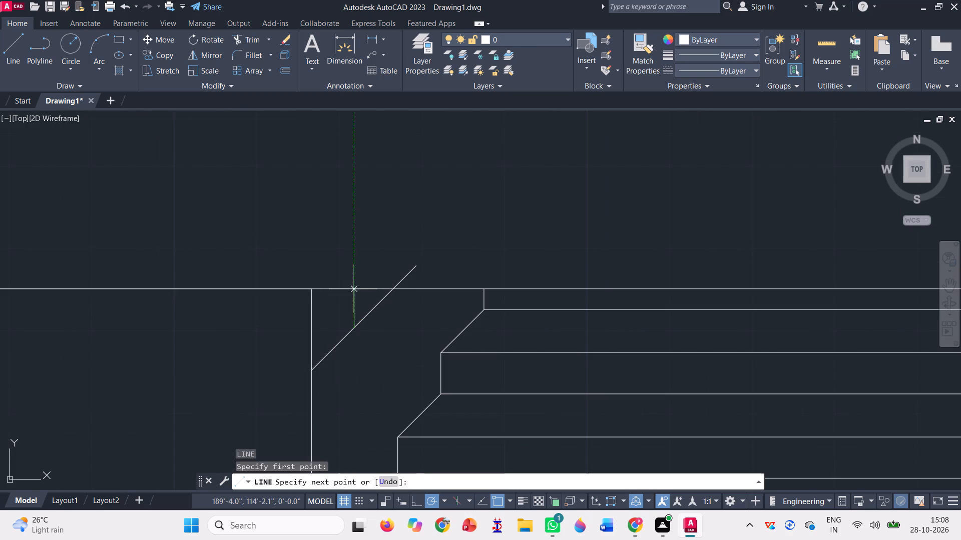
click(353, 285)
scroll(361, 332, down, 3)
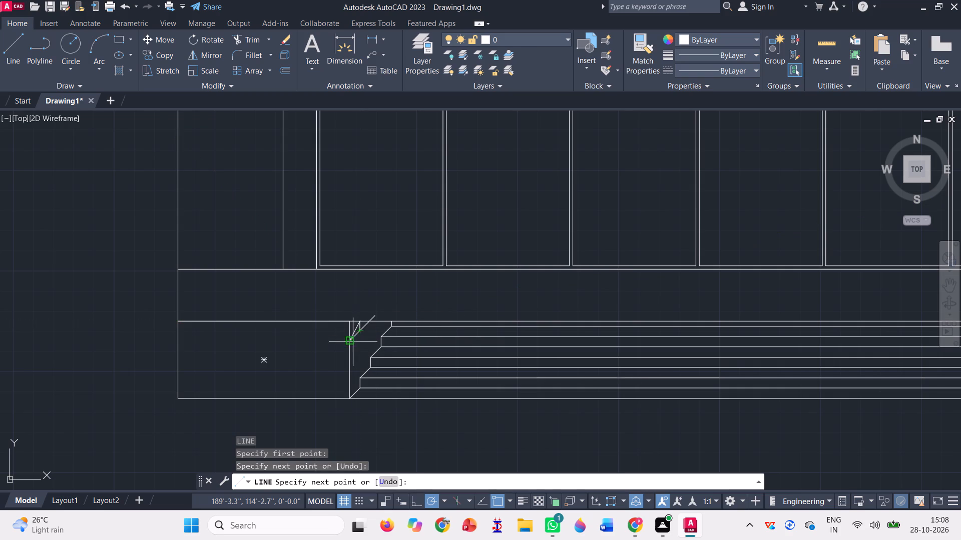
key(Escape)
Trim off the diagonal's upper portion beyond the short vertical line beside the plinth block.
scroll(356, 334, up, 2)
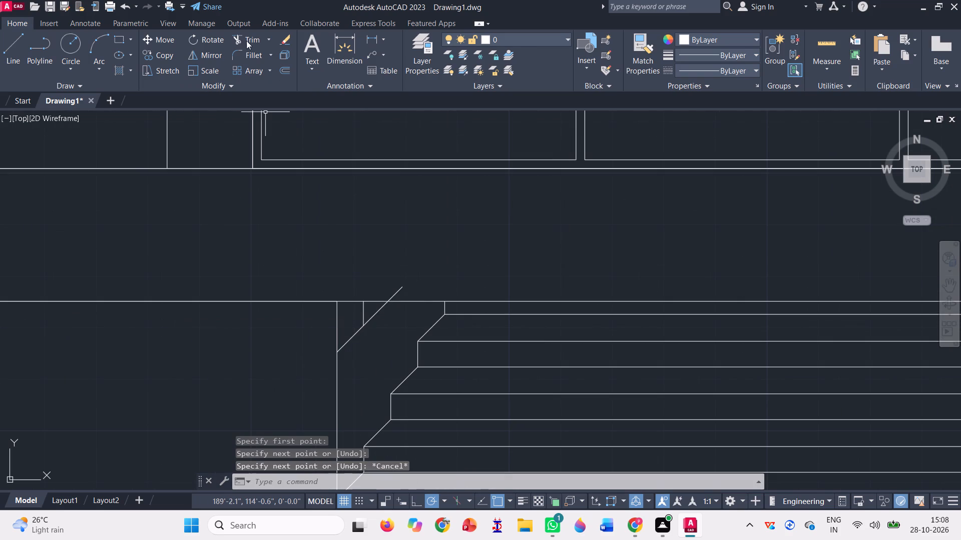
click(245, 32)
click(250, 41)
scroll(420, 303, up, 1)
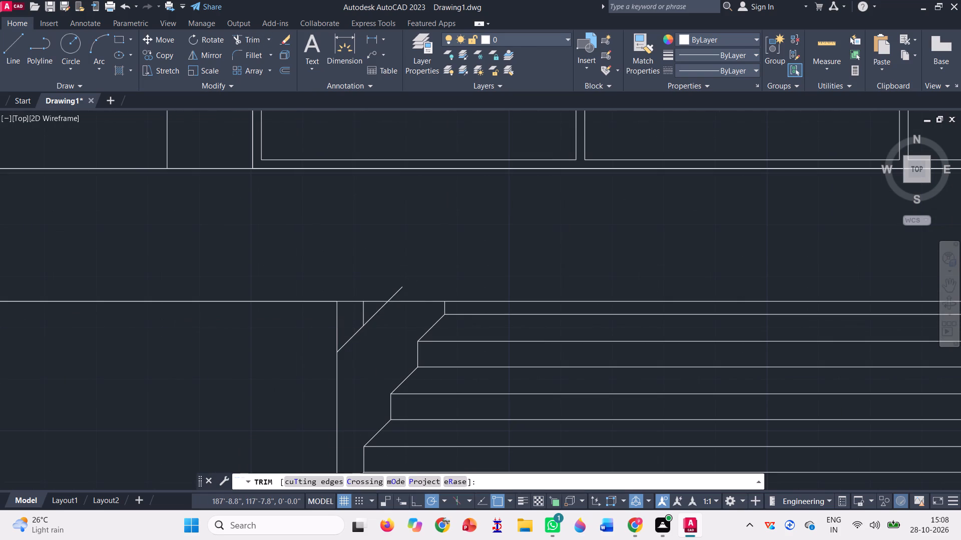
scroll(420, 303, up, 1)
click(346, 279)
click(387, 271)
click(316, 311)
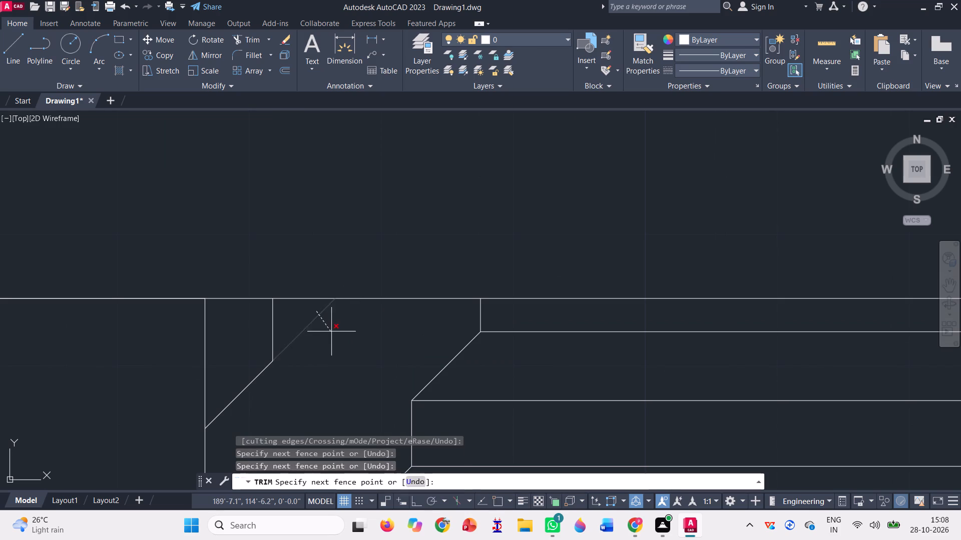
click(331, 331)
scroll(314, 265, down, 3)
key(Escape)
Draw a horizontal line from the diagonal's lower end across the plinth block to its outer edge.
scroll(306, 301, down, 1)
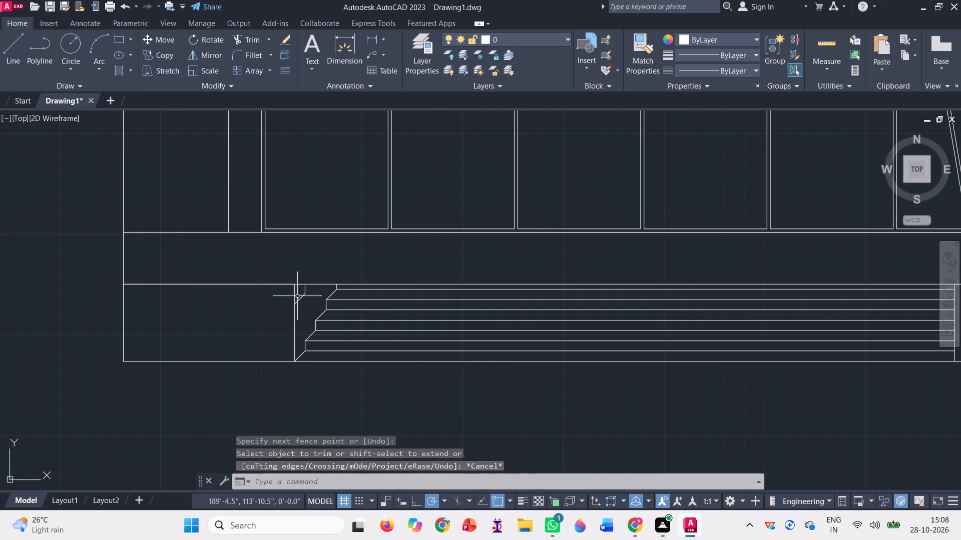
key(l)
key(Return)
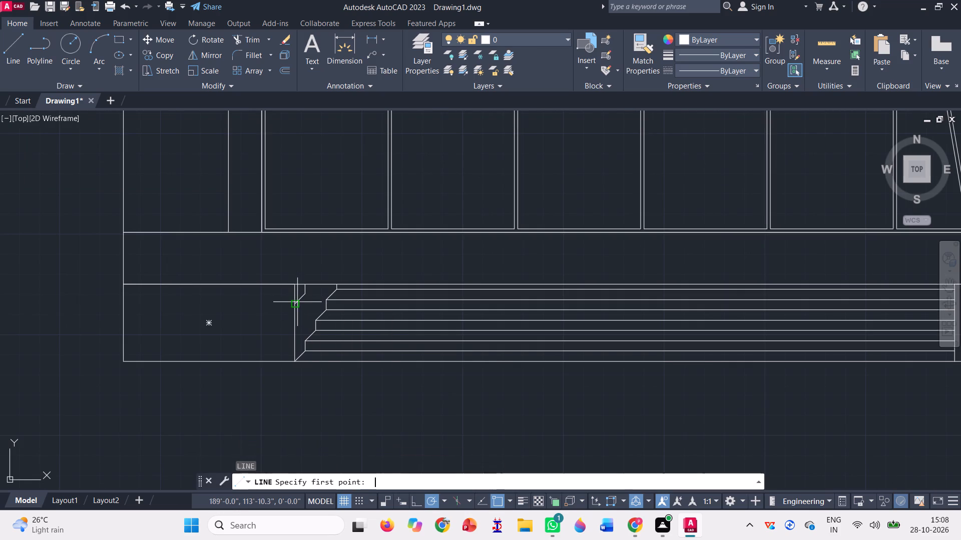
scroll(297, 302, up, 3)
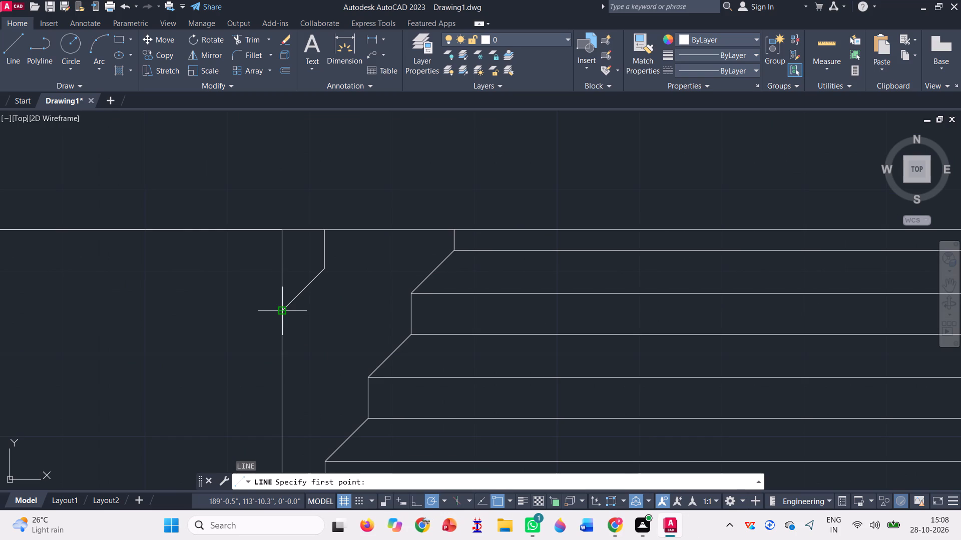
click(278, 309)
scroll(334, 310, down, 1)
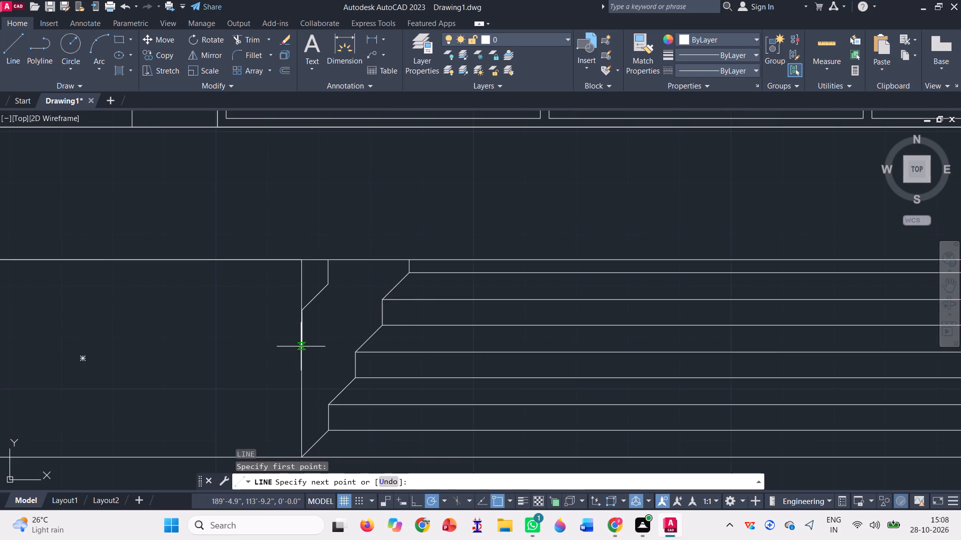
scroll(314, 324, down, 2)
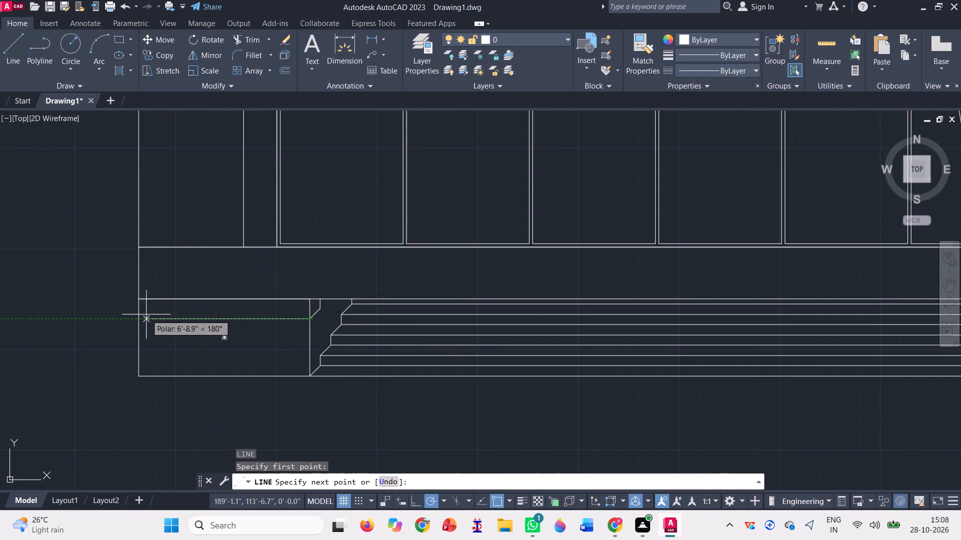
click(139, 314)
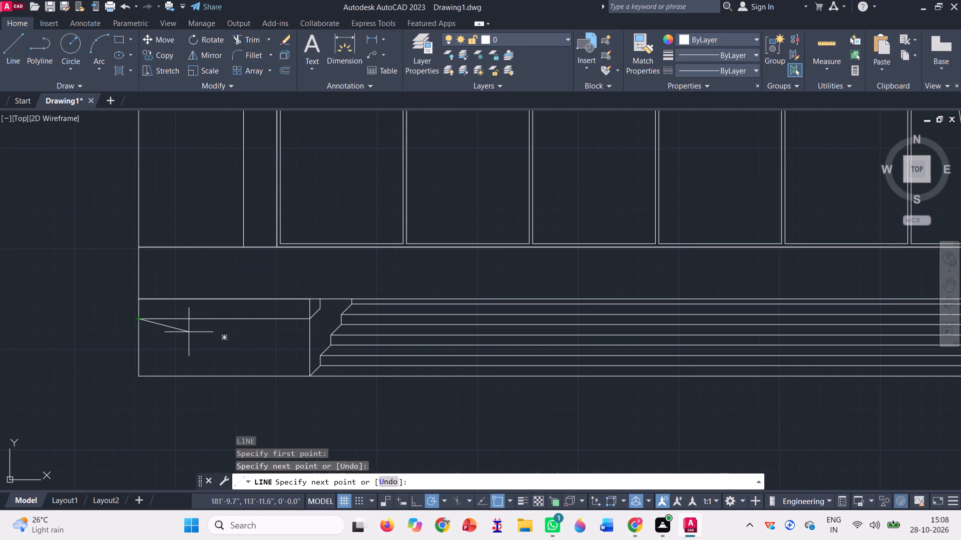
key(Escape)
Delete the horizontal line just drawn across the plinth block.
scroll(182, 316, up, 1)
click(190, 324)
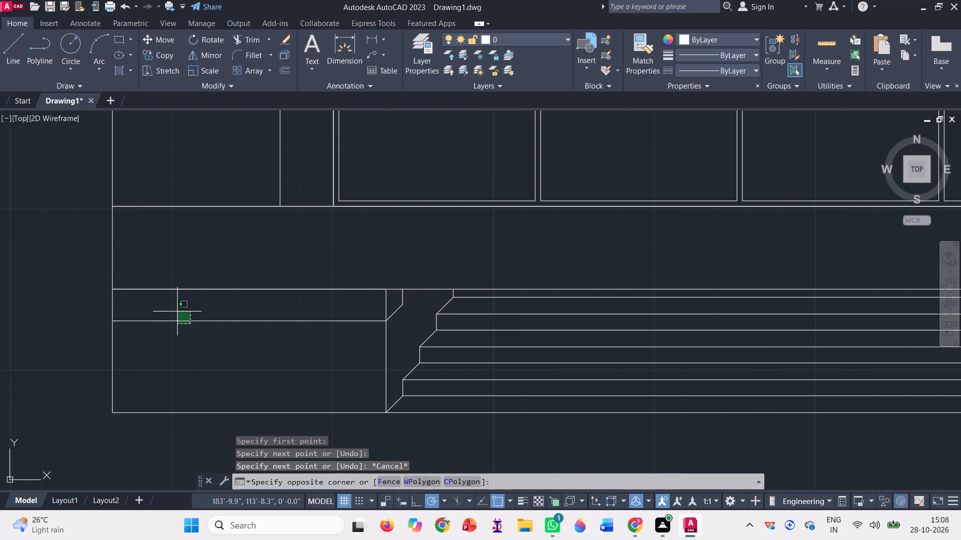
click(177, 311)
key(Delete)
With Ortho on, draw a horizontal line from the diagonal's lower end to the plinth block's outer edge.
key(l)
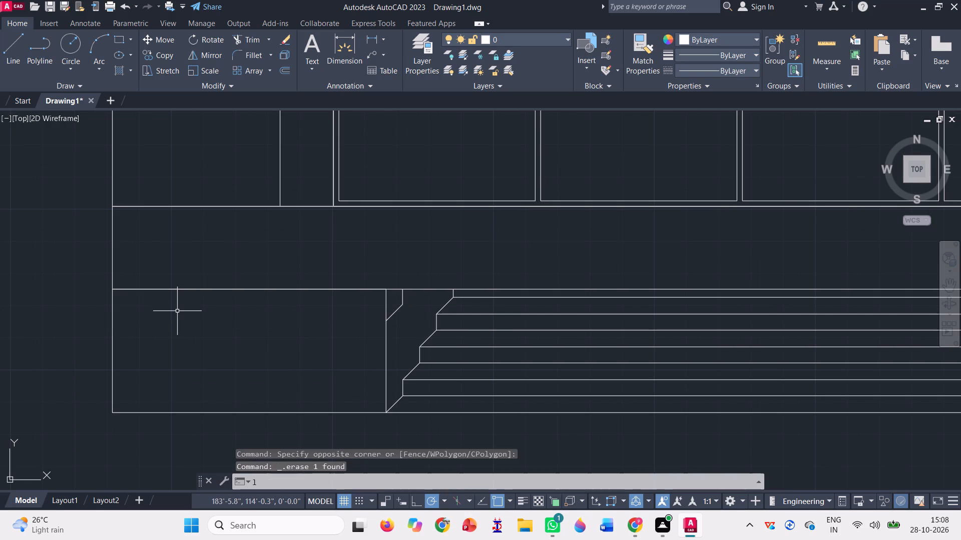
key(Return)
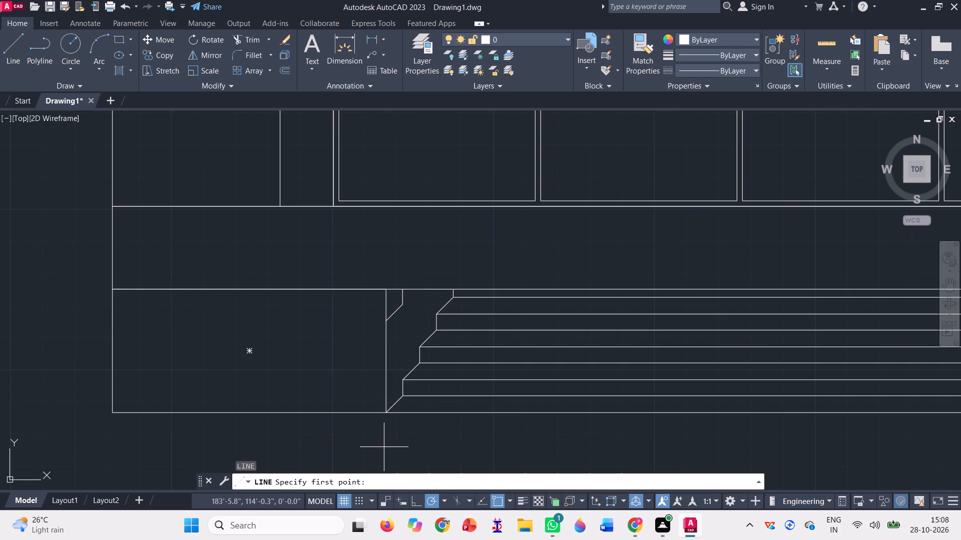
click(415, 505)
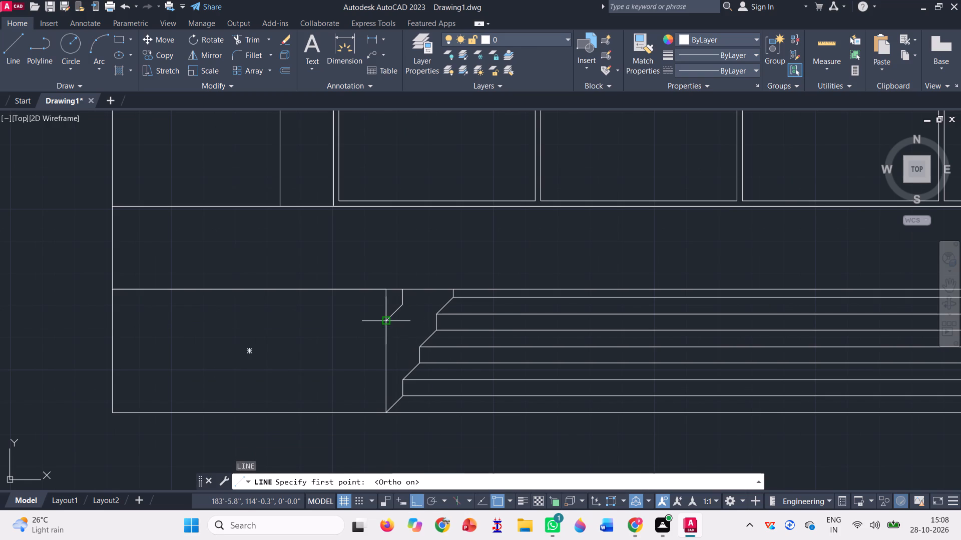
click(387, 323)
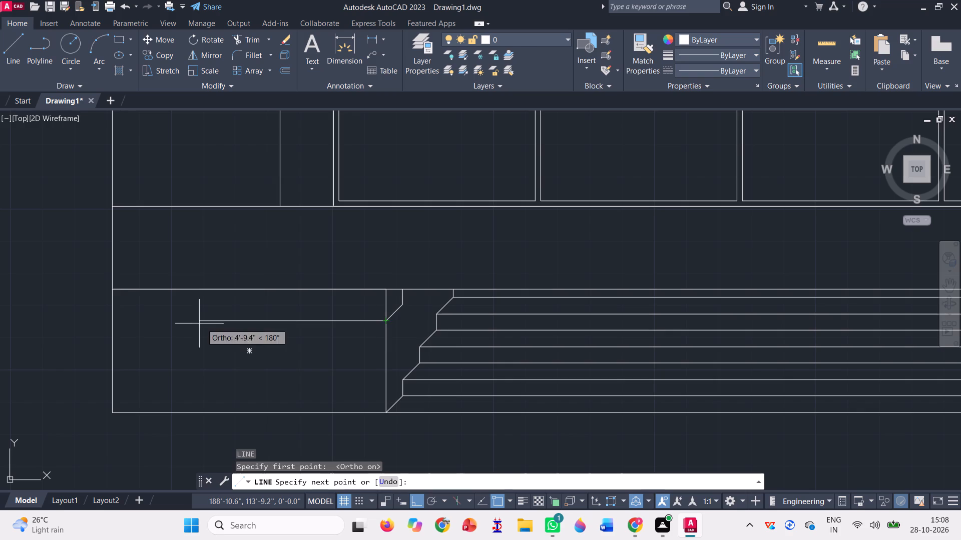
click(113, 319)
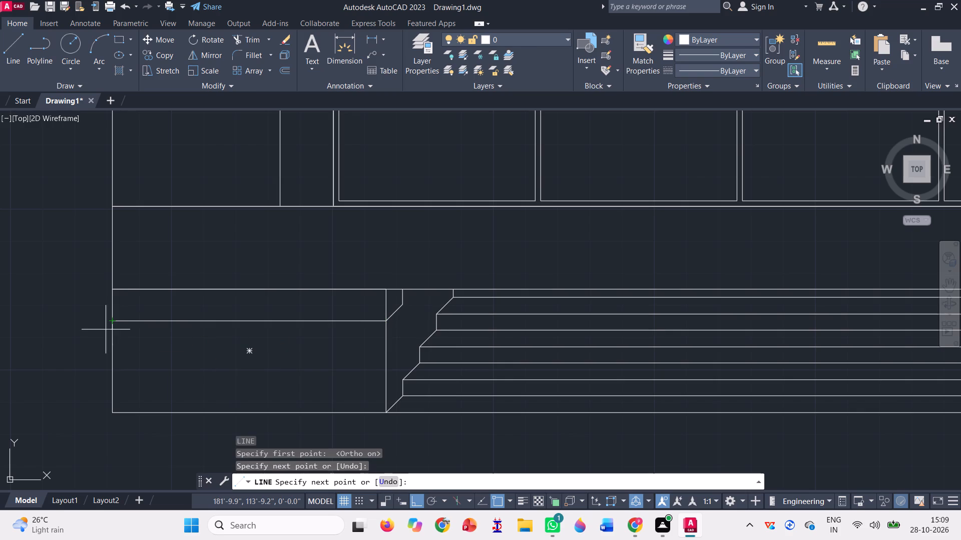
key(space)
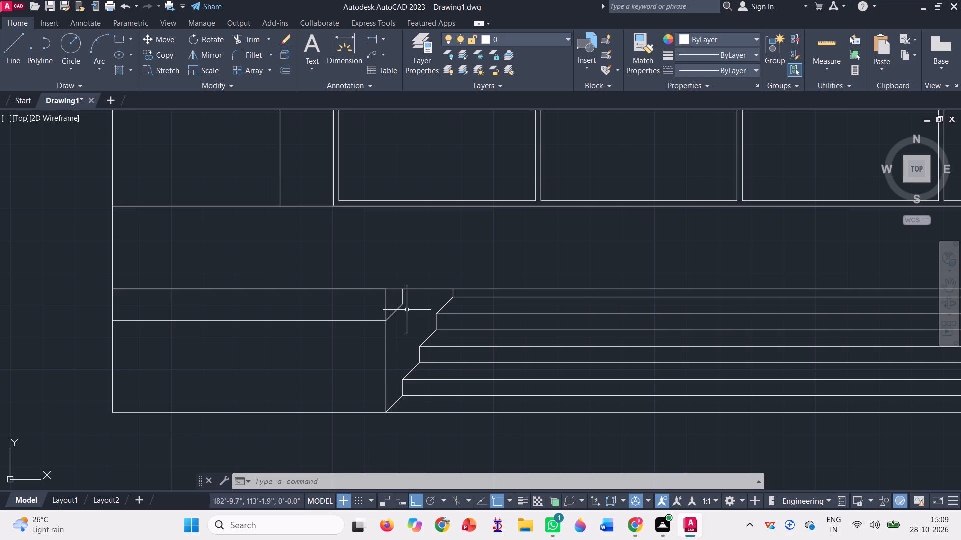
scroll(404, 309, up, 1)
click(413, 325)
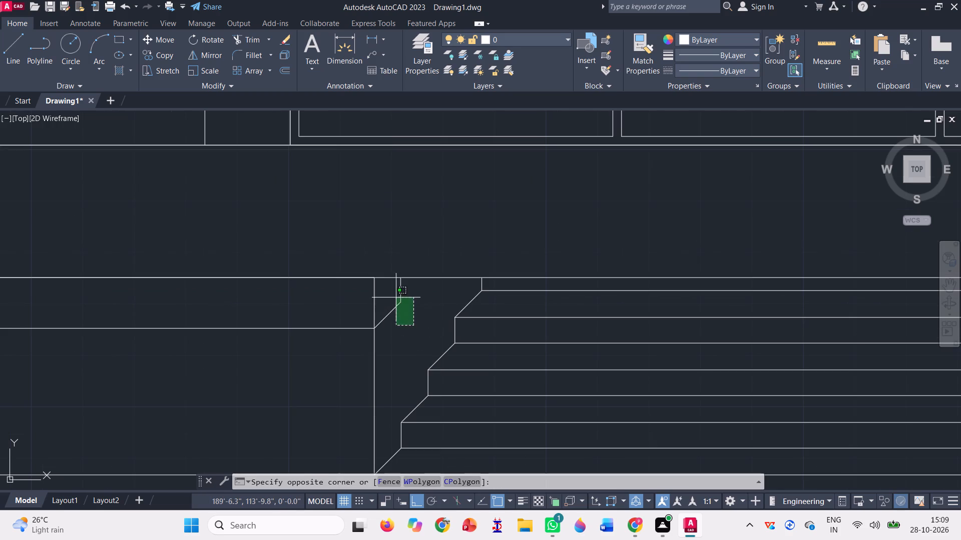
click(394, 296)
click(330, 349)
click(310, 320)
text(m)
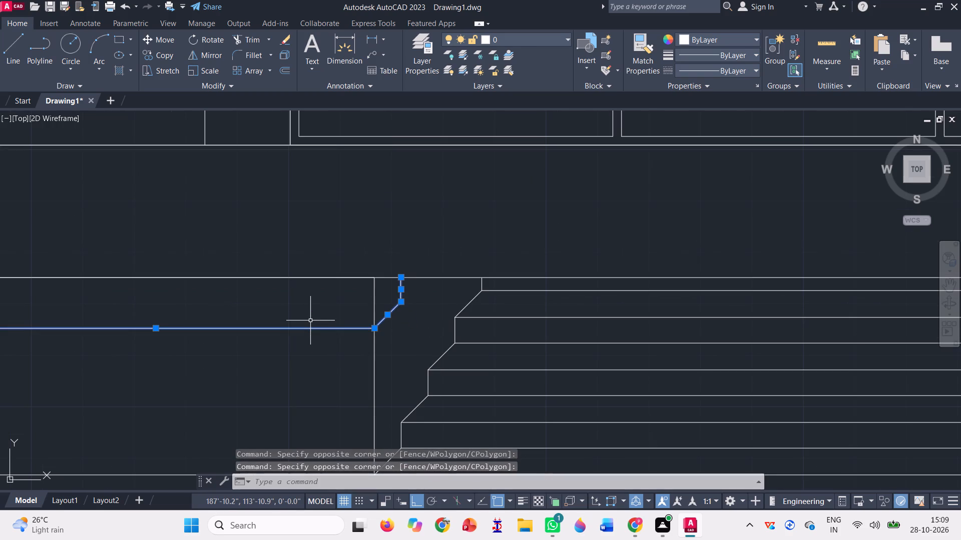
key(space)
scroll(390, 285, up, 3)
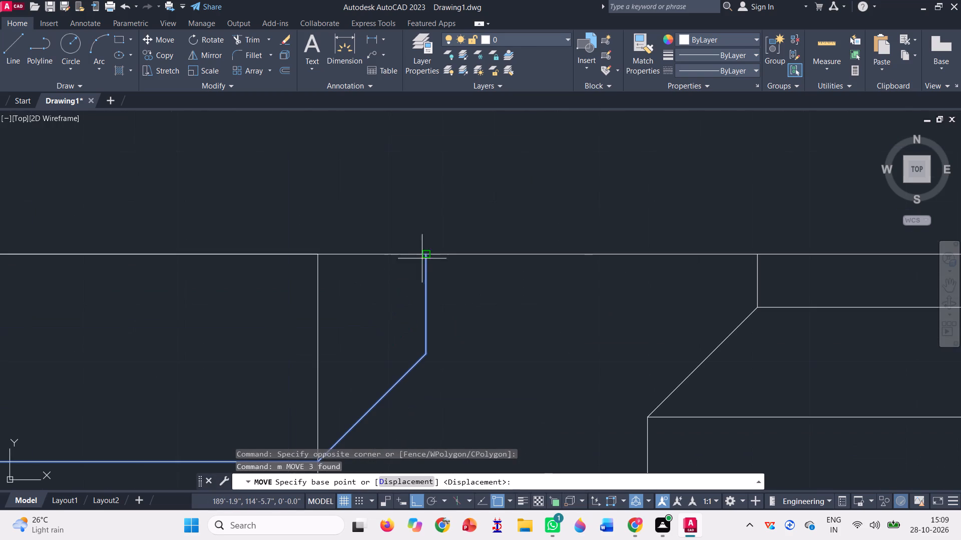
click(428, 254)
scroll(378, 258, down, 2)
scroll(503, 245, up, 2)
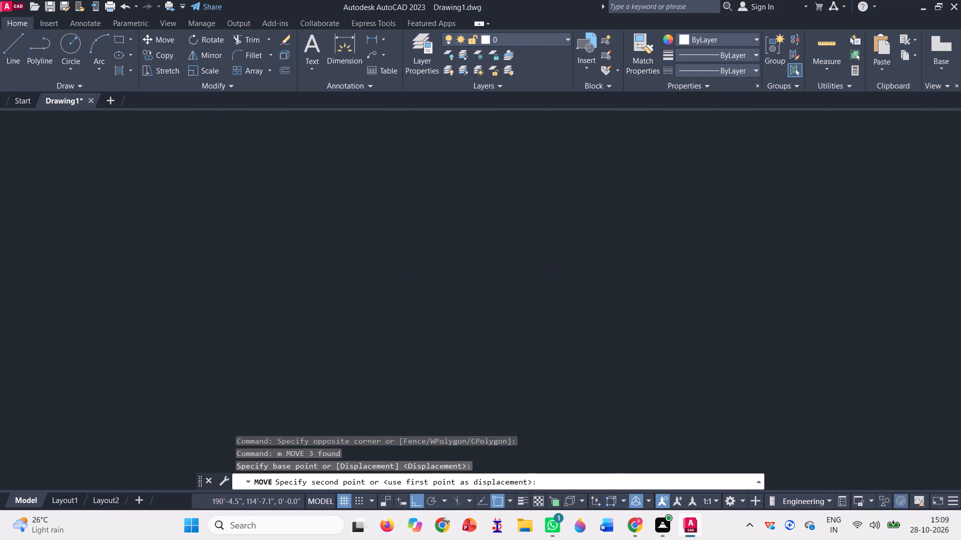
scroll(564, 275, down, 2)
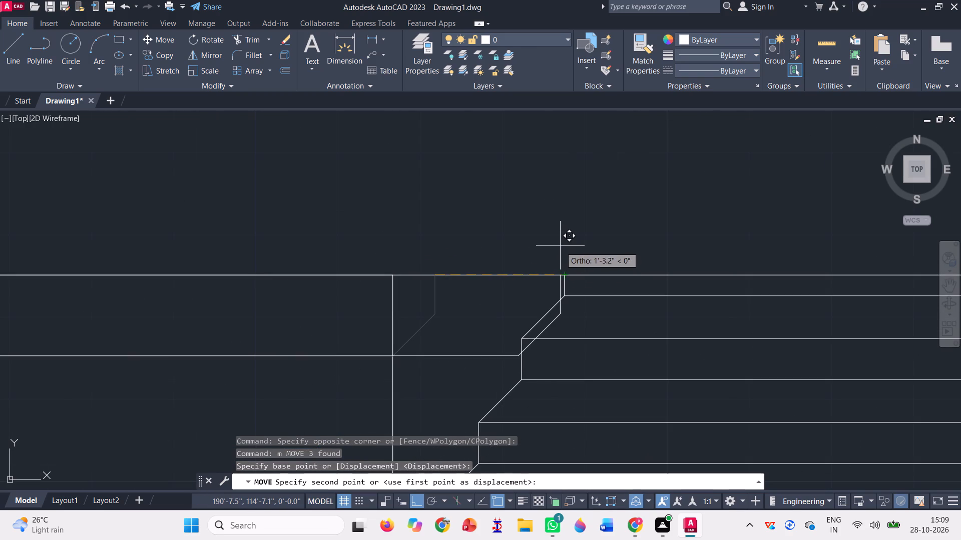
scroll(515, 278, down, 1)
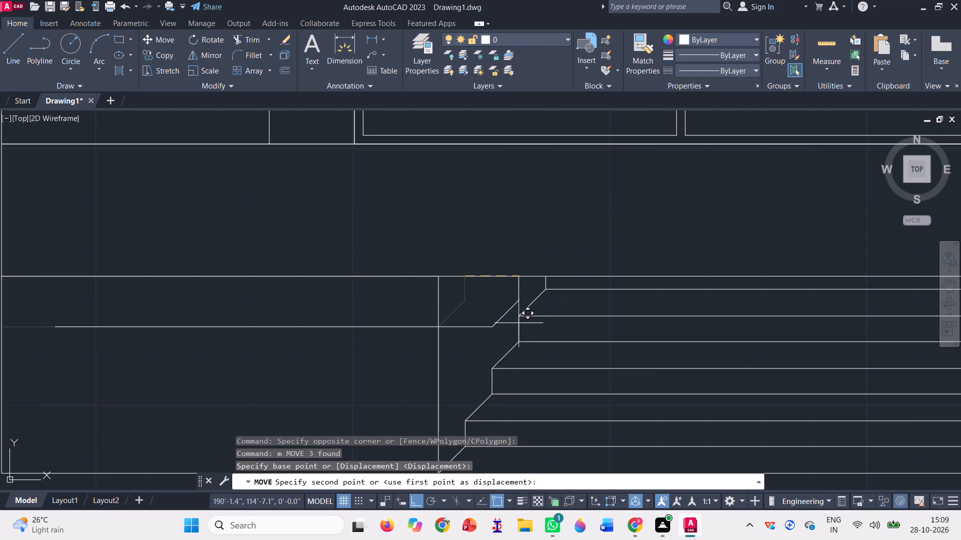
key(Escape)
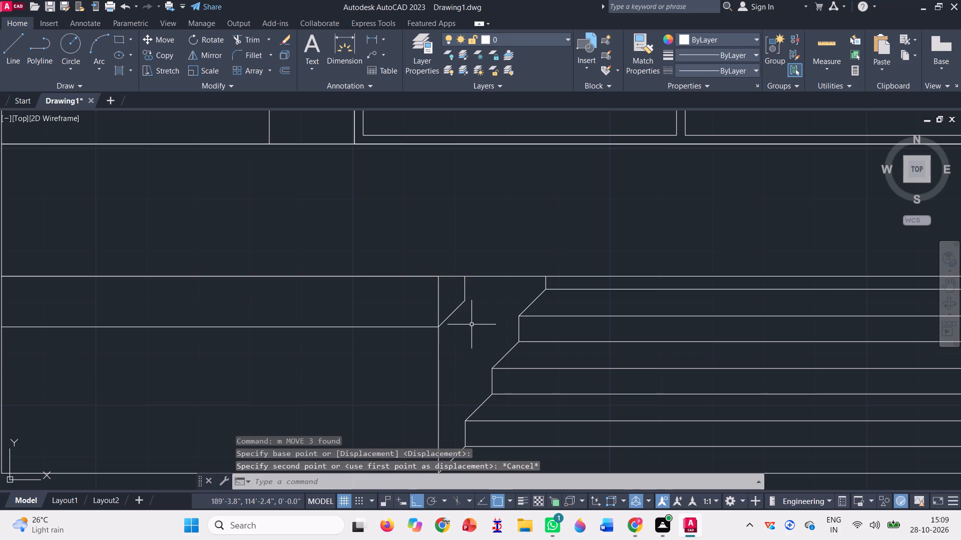
Delete the short vertical, the diagonal and the horizontal line at the plinth block beside the stairs.
click(471, 323)
click(458, 296)
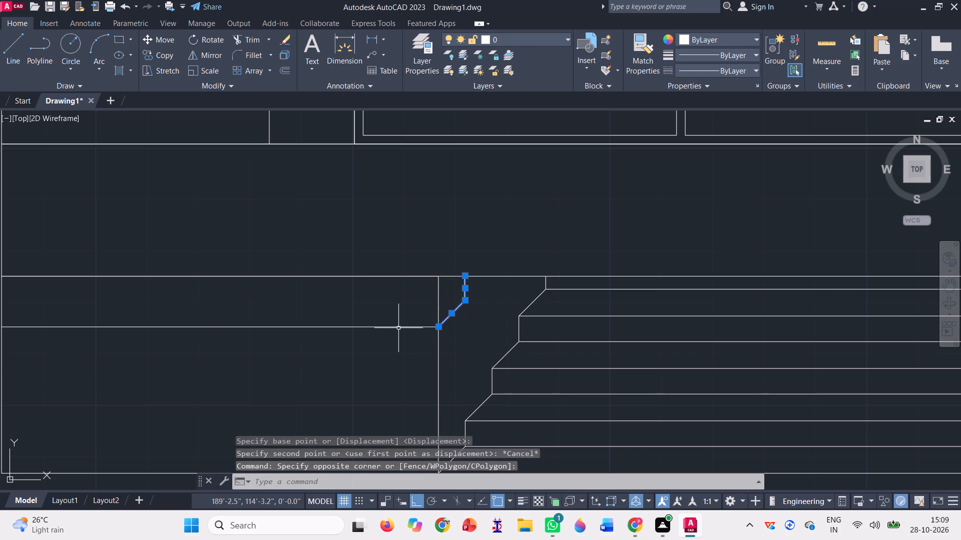
click(398, 328)
key(Delete)
Draw a horizontal line from the upper corner of the second stair step across the plinth block to its outer edge.
scroll(434, 300, down, 1)
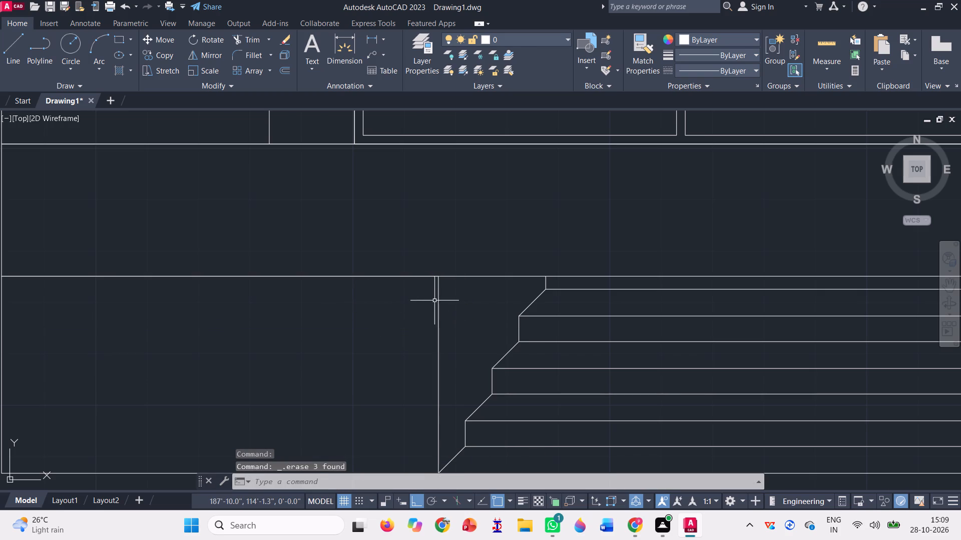
key(l)
key(Return)
scroll(467, 316, up, 1)
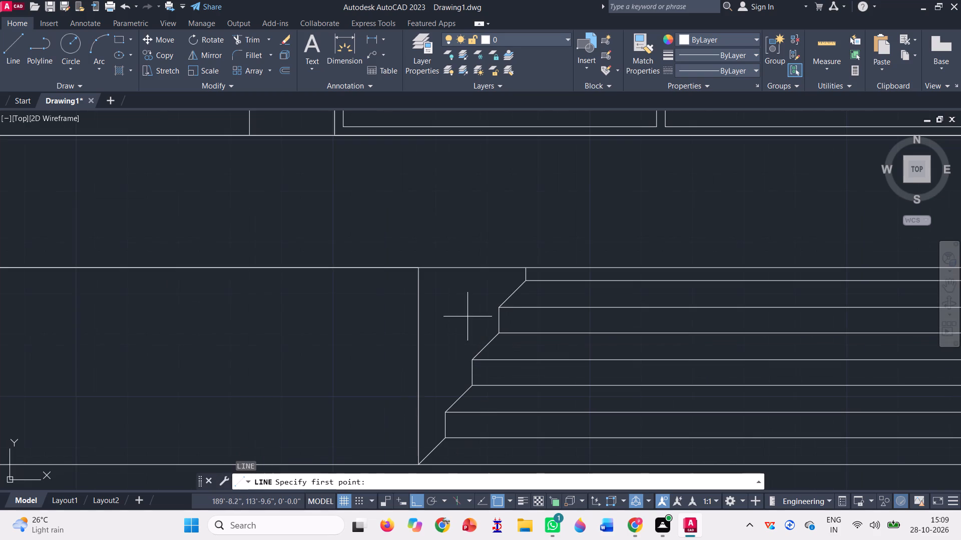
click(499, 307)
scroll(306, 310, down, 1)
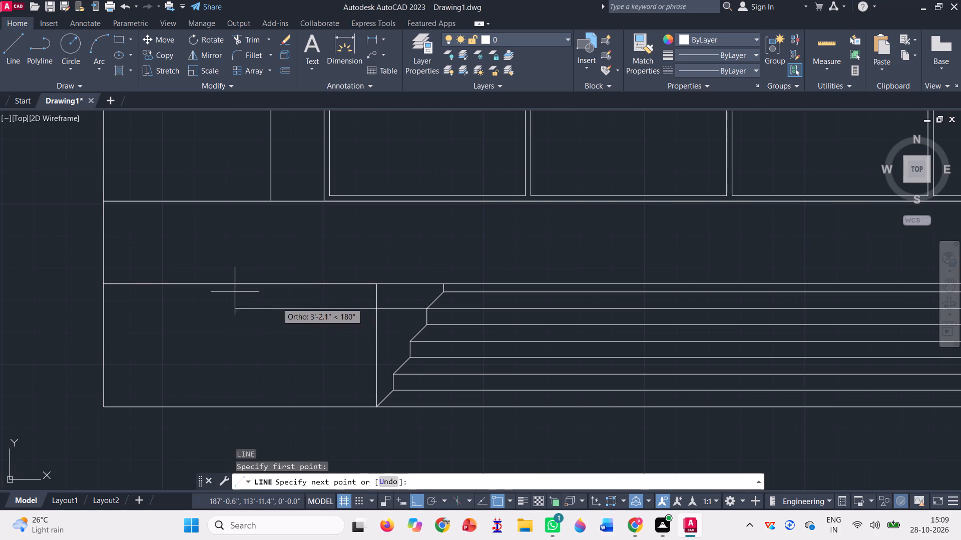
click(105, 304)
scroll(217, 310, down, 1)
key(space)
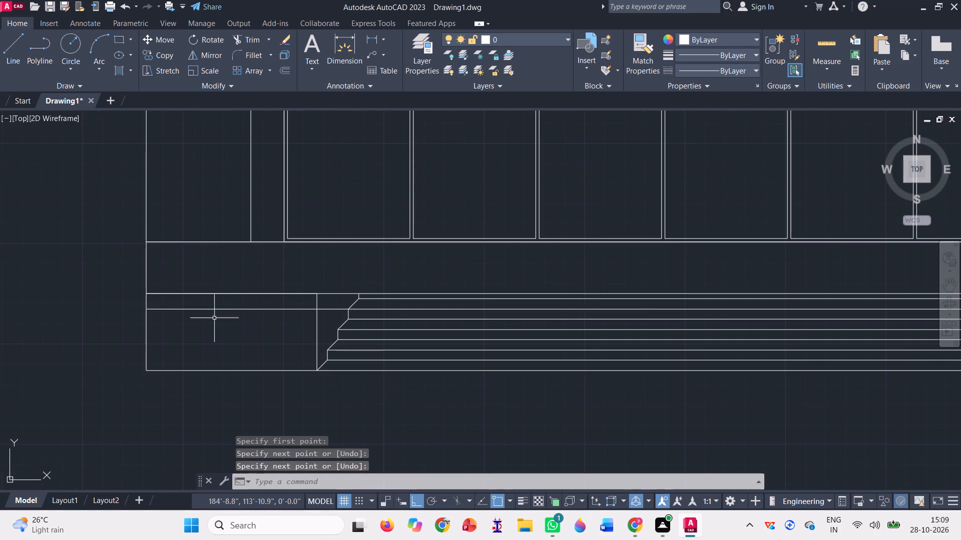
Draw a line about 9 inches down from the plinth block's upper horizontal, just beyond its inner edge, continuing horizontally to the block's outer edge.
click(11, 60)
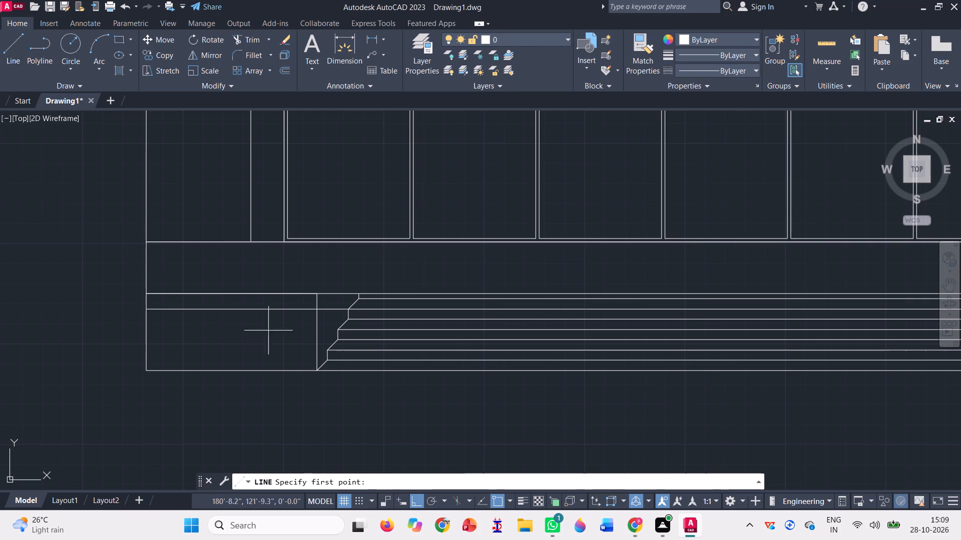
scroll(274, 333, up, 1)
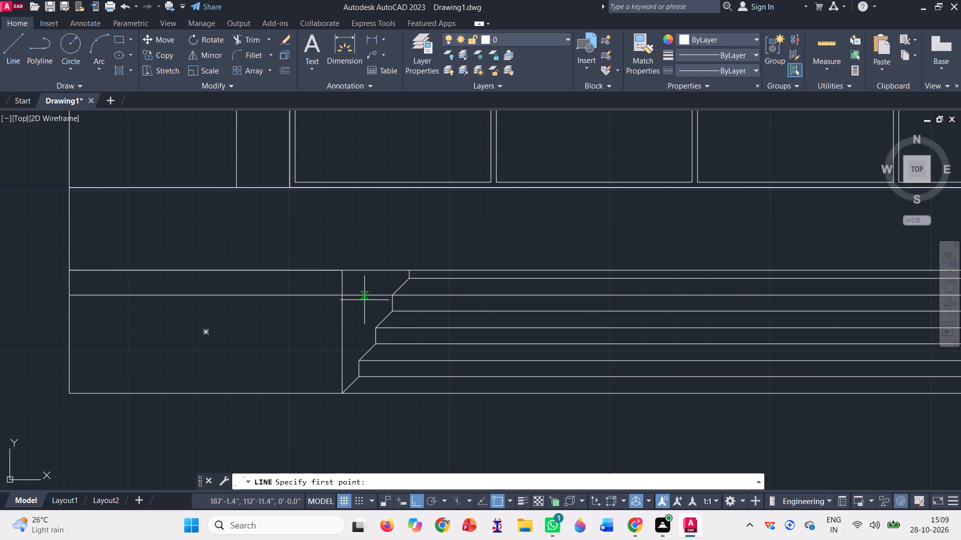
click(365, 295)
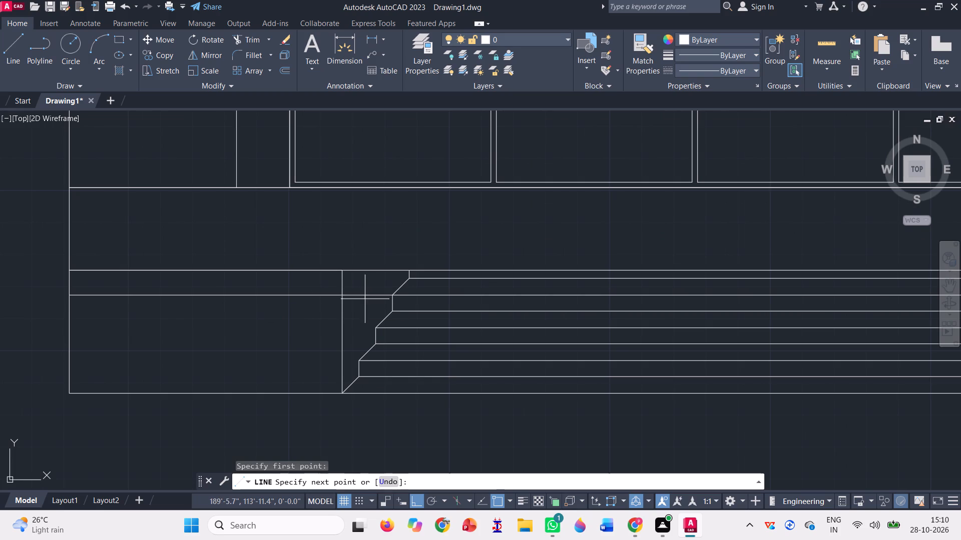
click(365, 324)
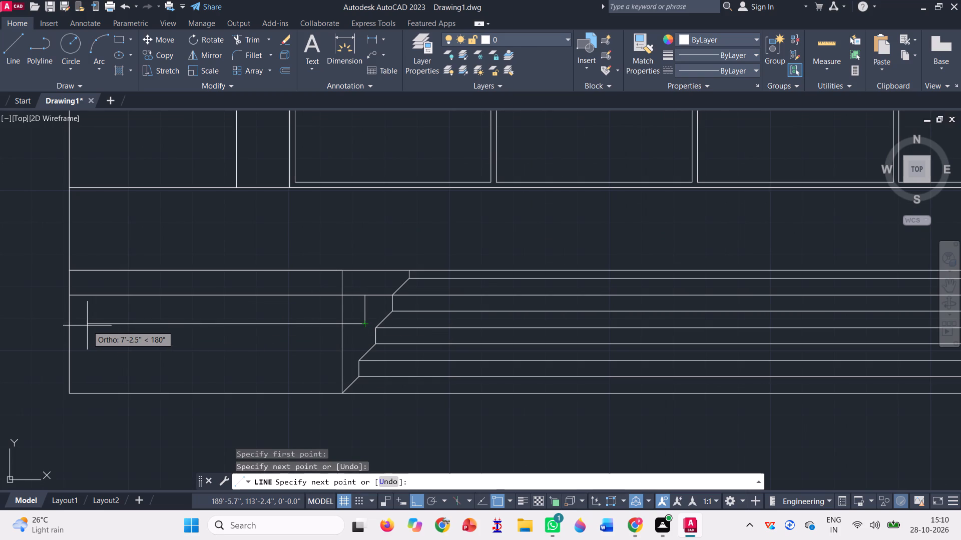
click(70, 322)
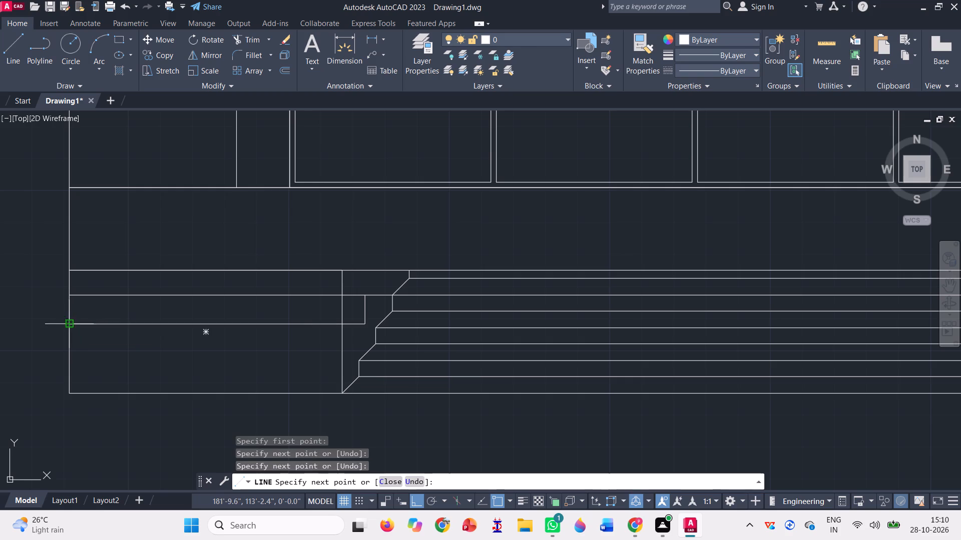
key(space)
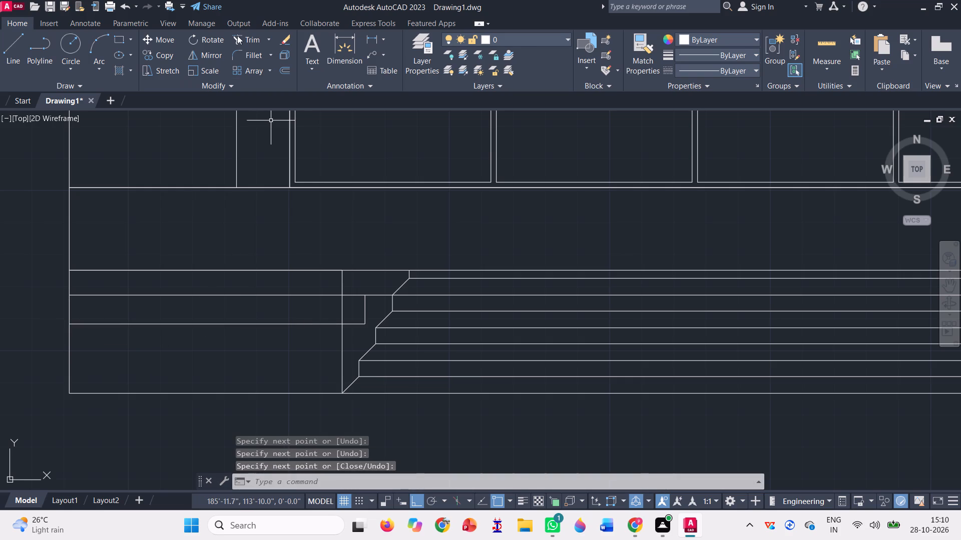
Trim the plinth block's inner vertical edge above the lower horizontal line, and trim its overlapping top edge.
click(237, 35)
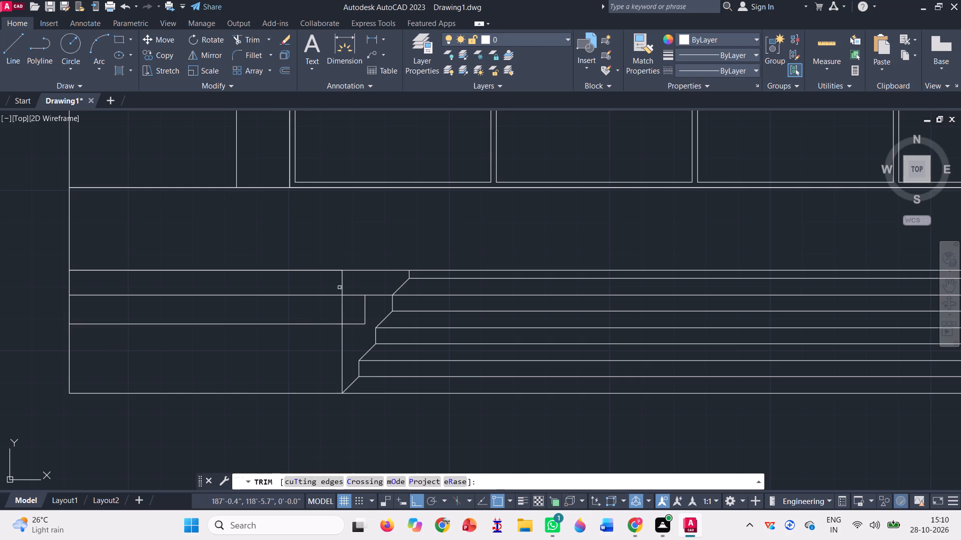
click(345, 304)
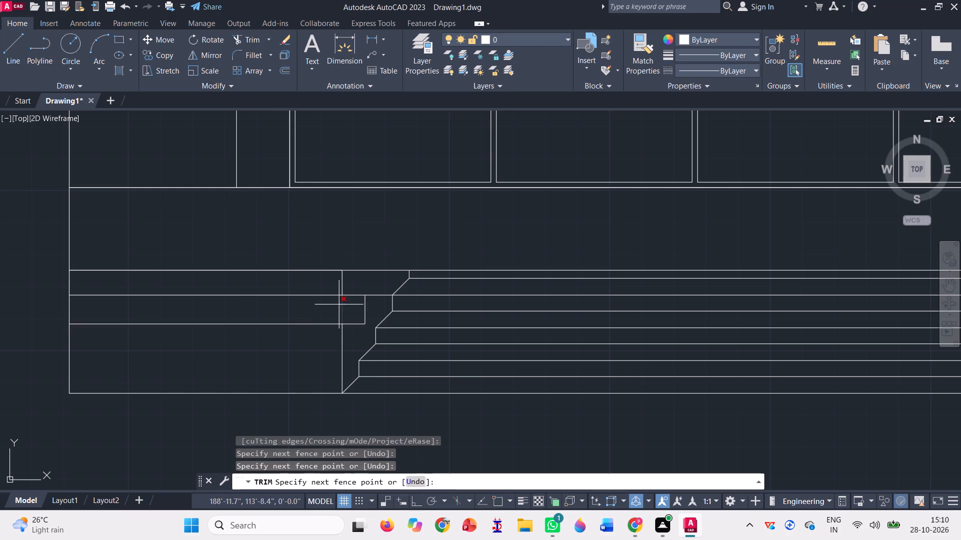
click(337, 304)
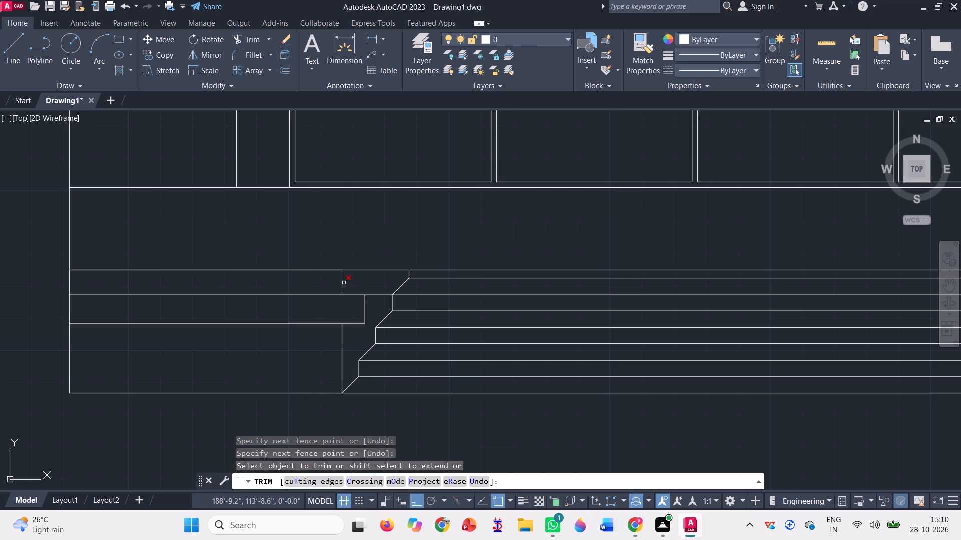
click(344, 283)
scroll(348, 317, down, 1)
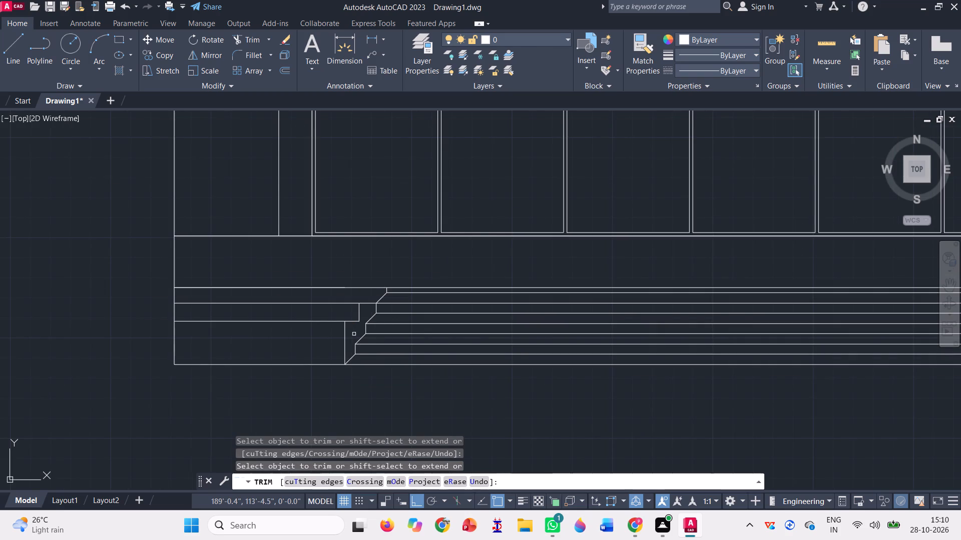
scroll(351, 318, up, 2)
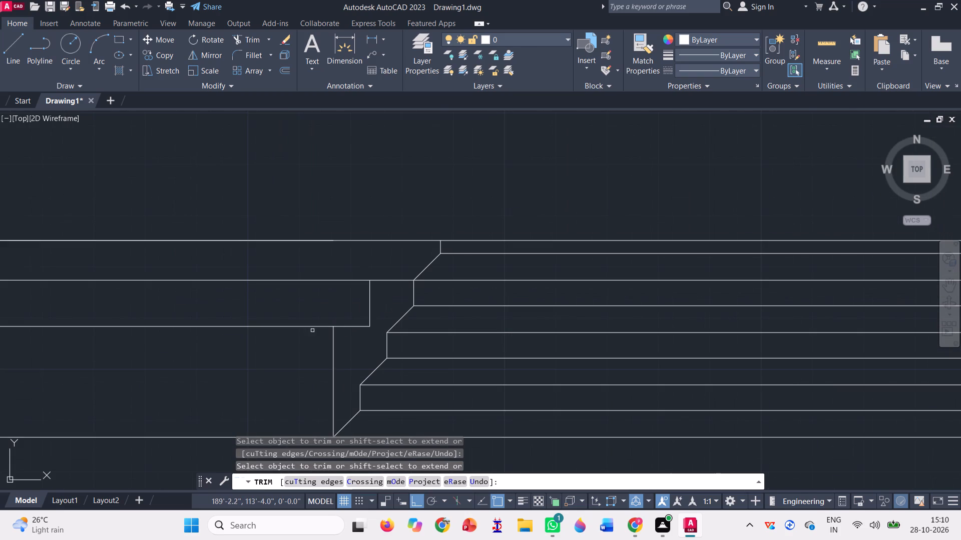
scroll(308, 334, down, 1)
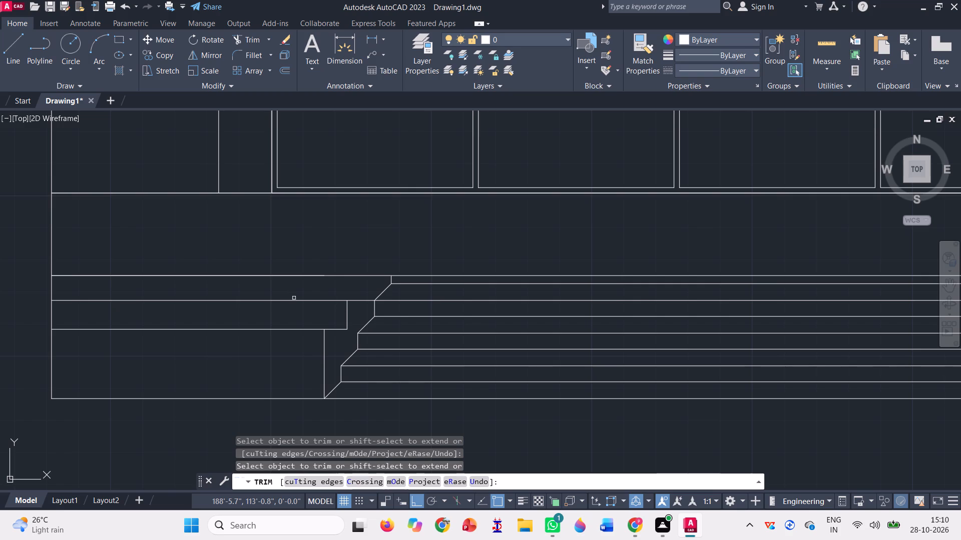
click(282, 274)
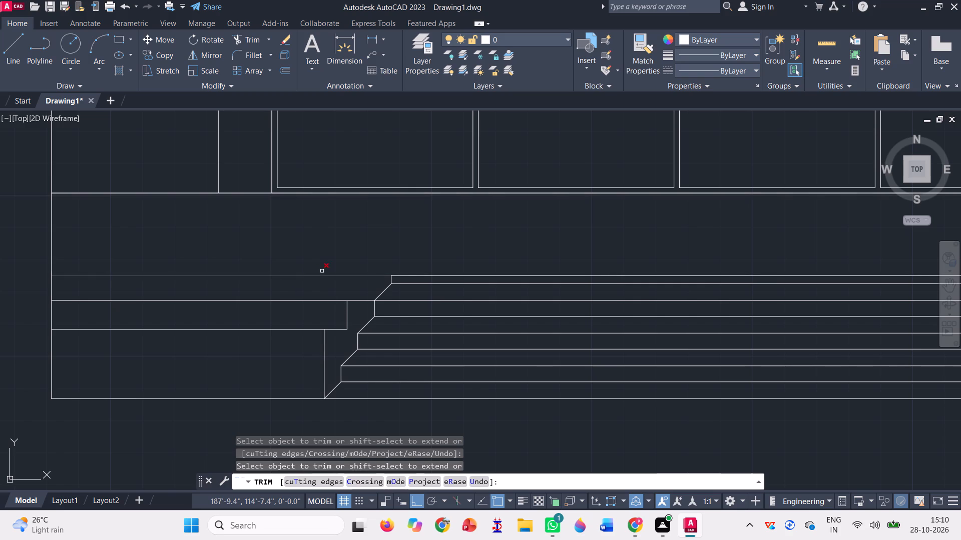
scroll(286, 252, down, 1)
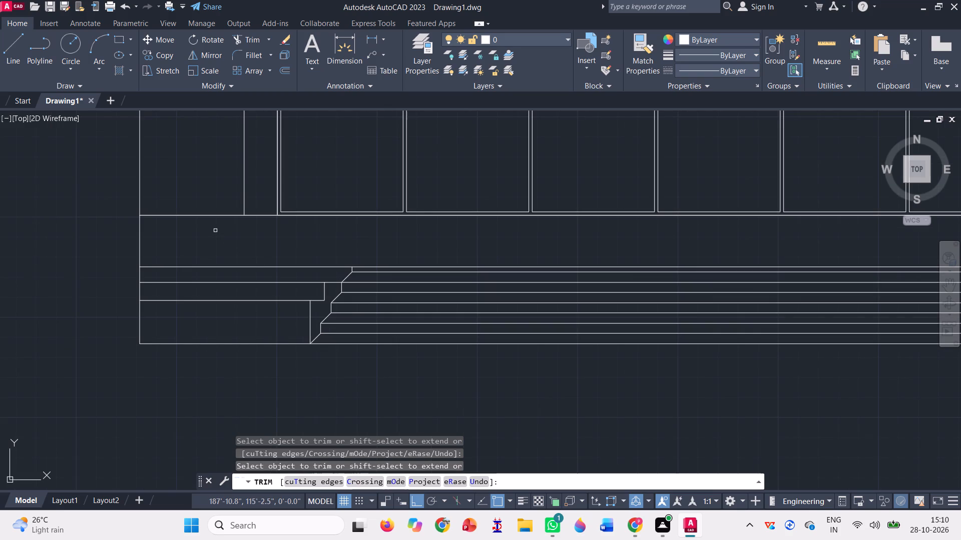
key(Escape)
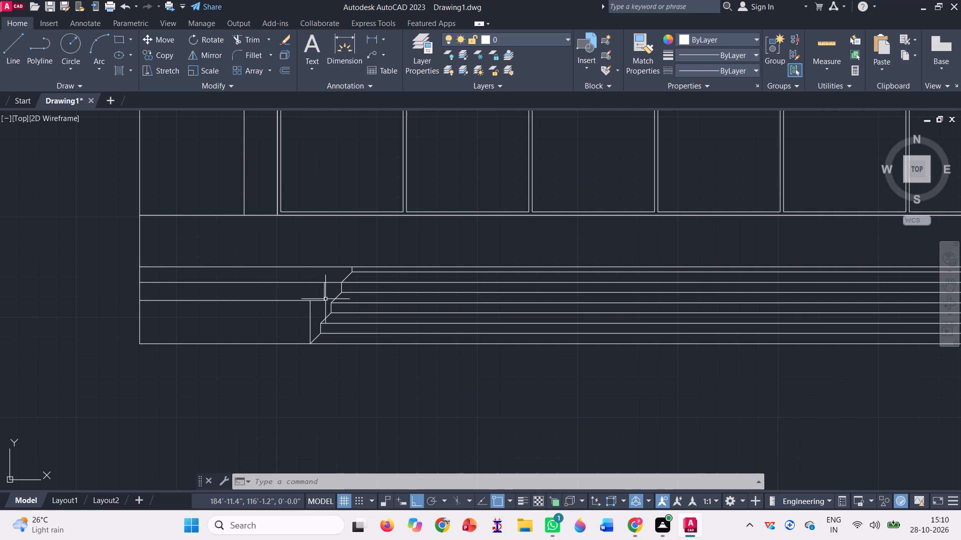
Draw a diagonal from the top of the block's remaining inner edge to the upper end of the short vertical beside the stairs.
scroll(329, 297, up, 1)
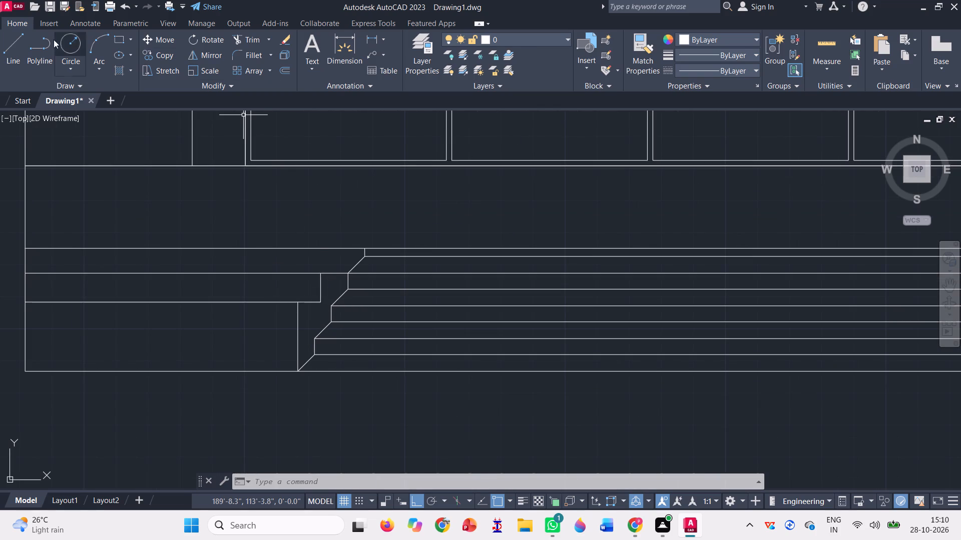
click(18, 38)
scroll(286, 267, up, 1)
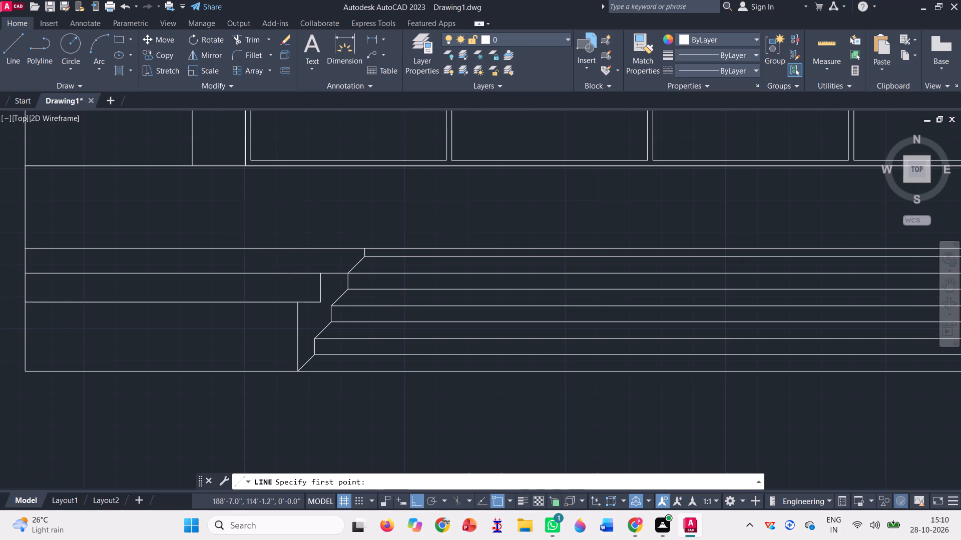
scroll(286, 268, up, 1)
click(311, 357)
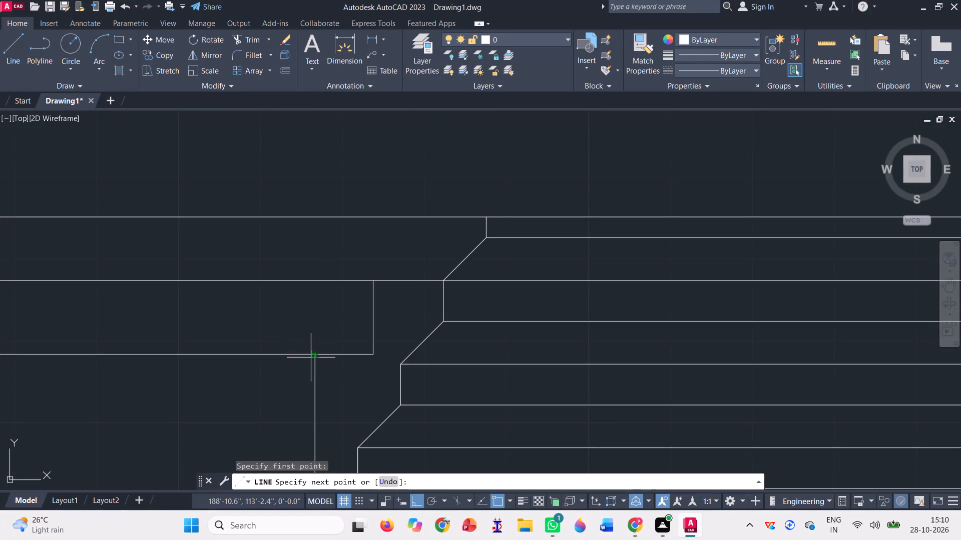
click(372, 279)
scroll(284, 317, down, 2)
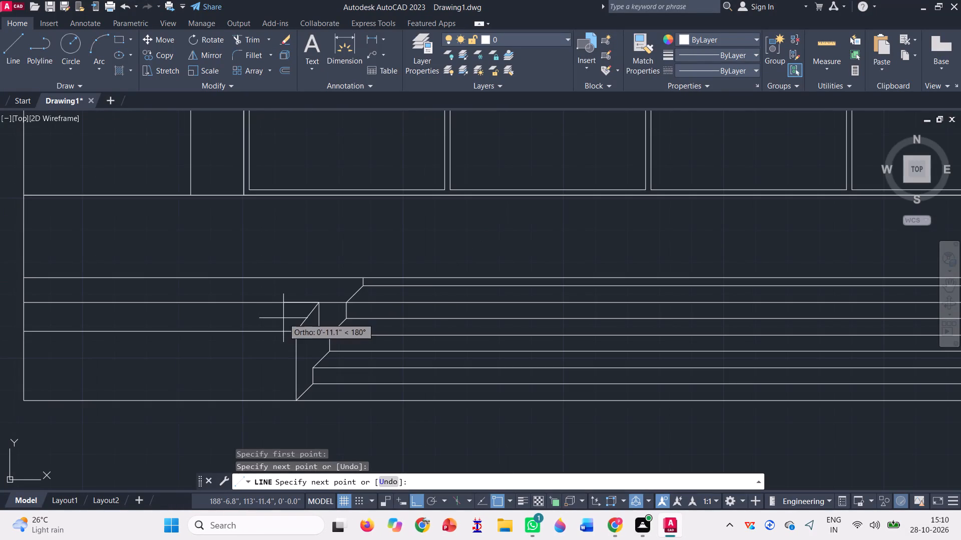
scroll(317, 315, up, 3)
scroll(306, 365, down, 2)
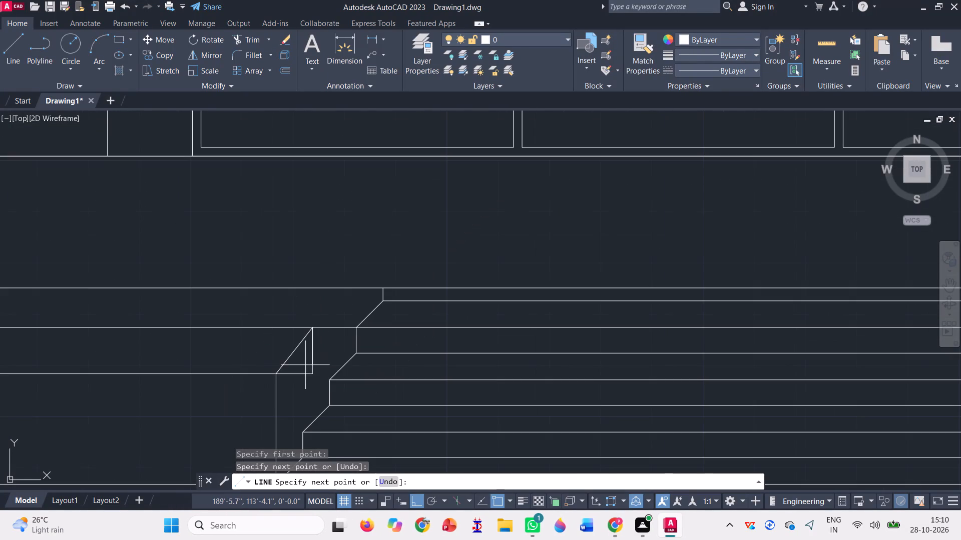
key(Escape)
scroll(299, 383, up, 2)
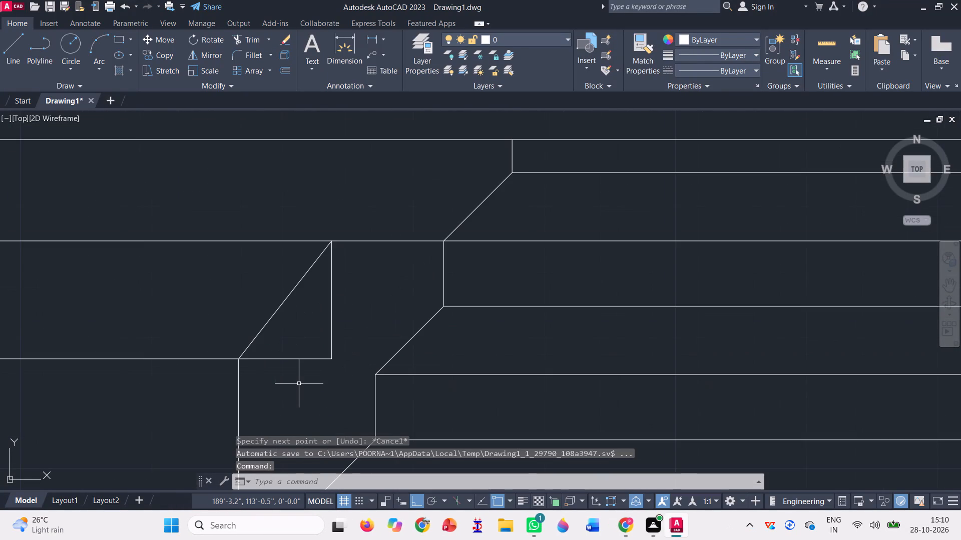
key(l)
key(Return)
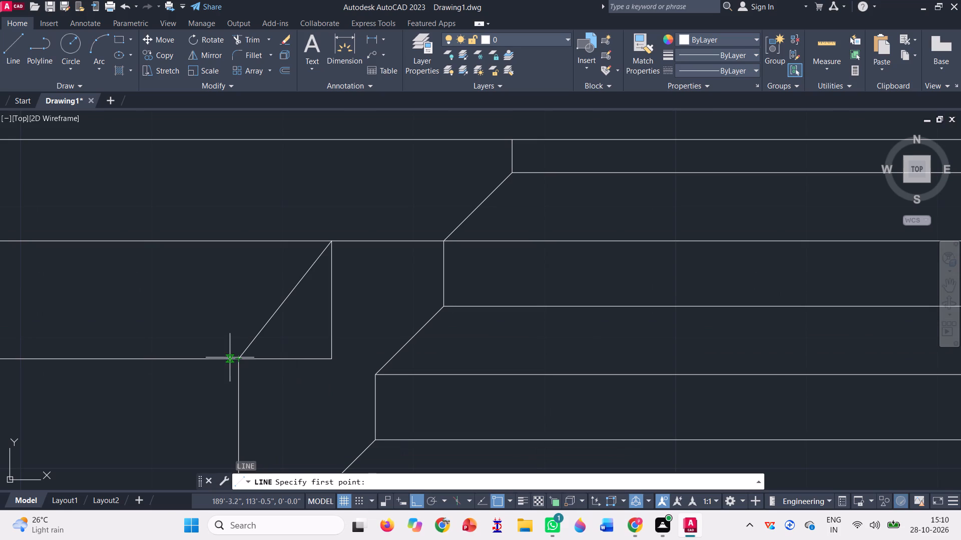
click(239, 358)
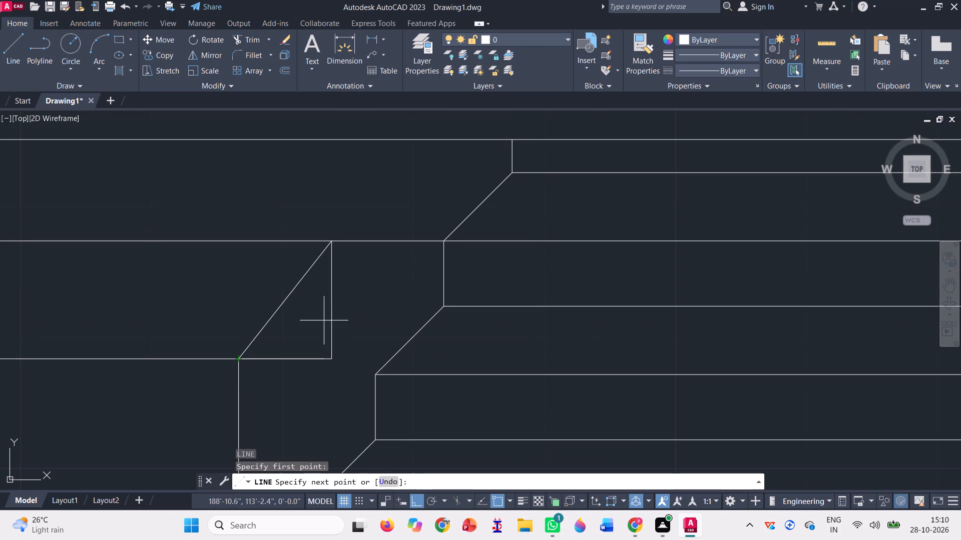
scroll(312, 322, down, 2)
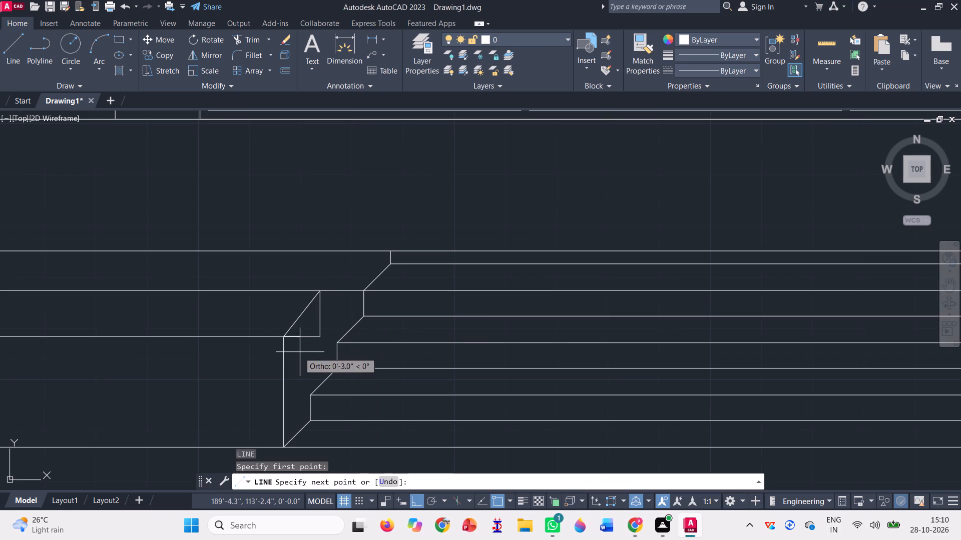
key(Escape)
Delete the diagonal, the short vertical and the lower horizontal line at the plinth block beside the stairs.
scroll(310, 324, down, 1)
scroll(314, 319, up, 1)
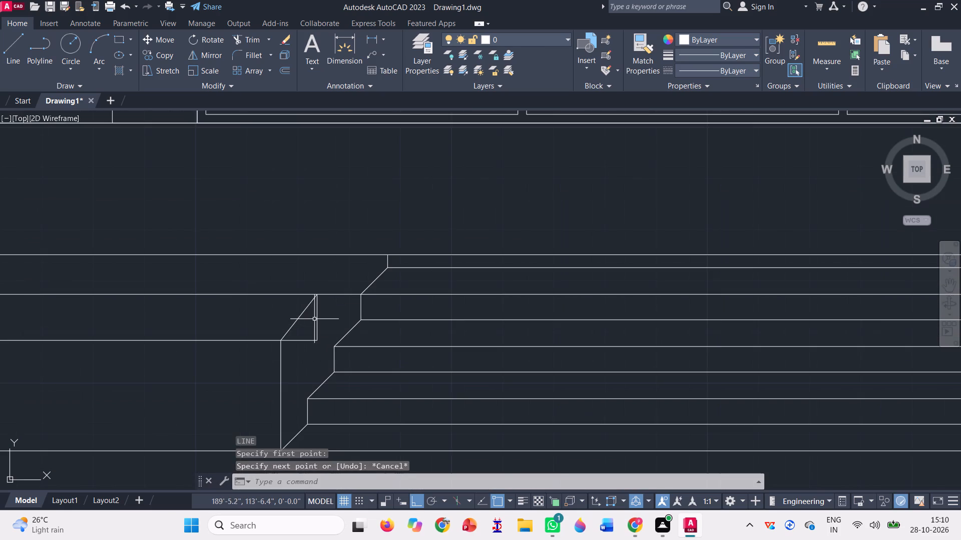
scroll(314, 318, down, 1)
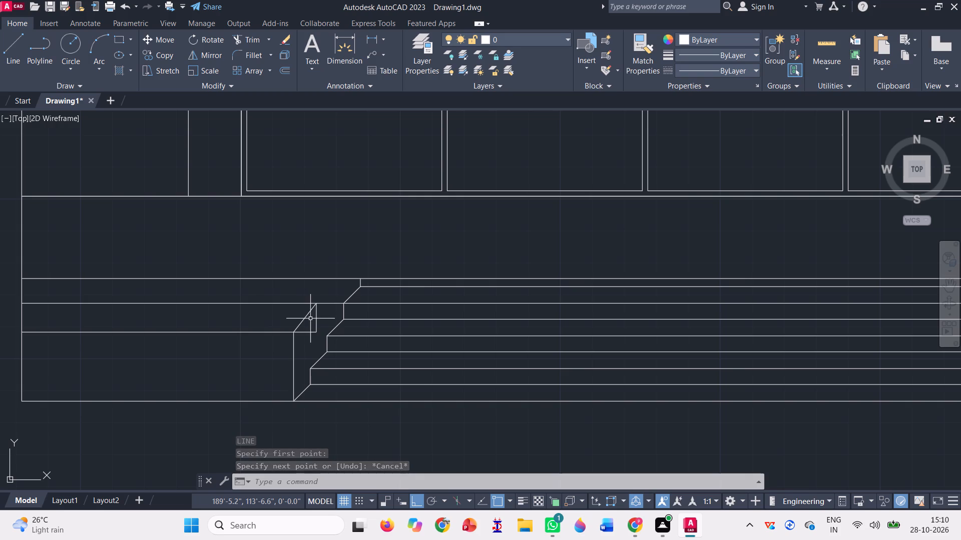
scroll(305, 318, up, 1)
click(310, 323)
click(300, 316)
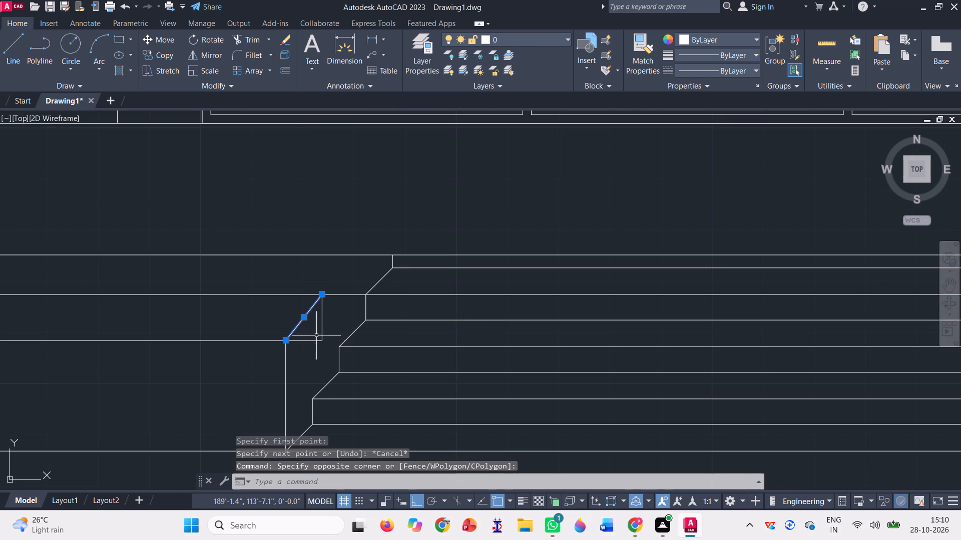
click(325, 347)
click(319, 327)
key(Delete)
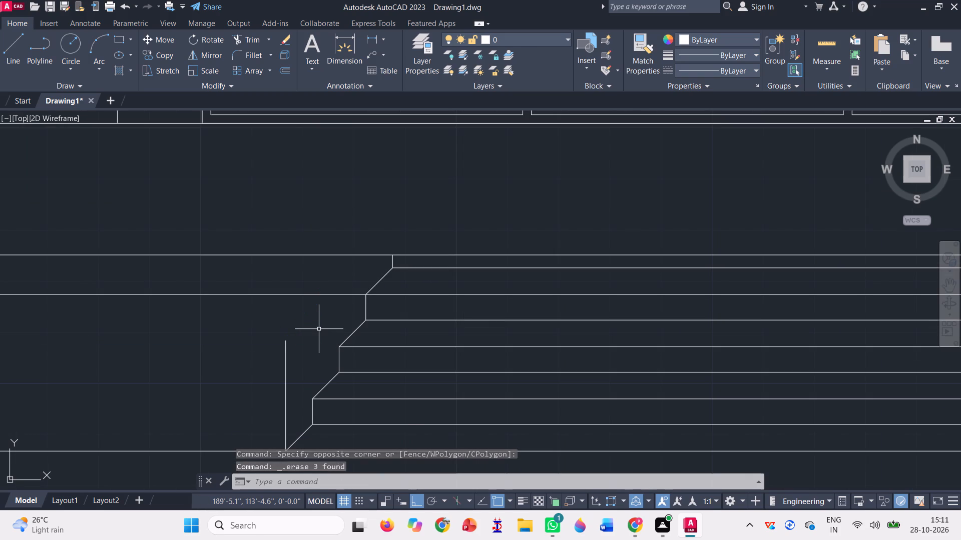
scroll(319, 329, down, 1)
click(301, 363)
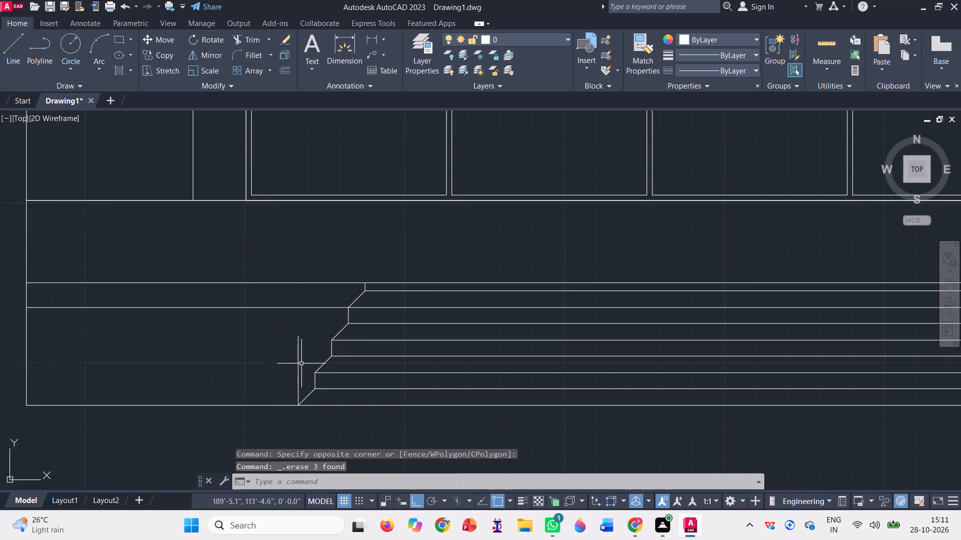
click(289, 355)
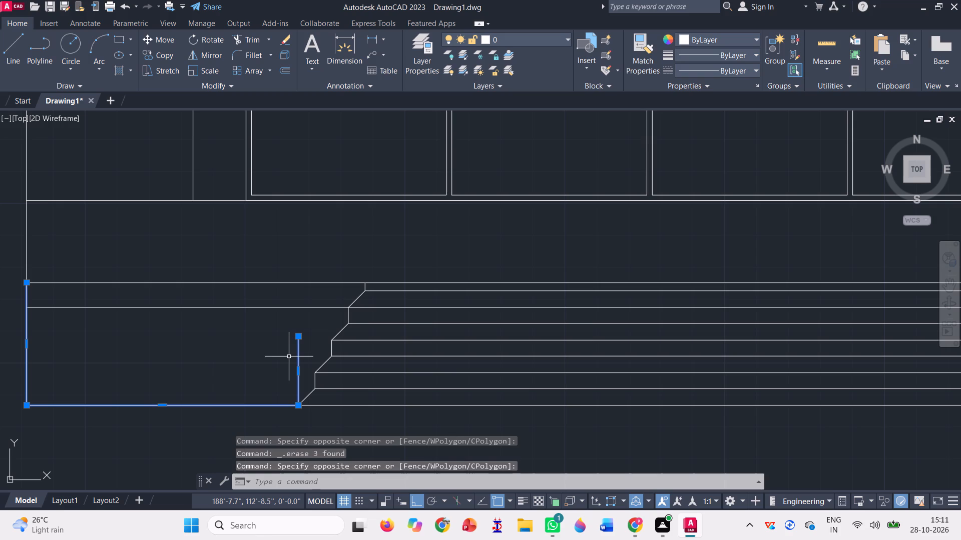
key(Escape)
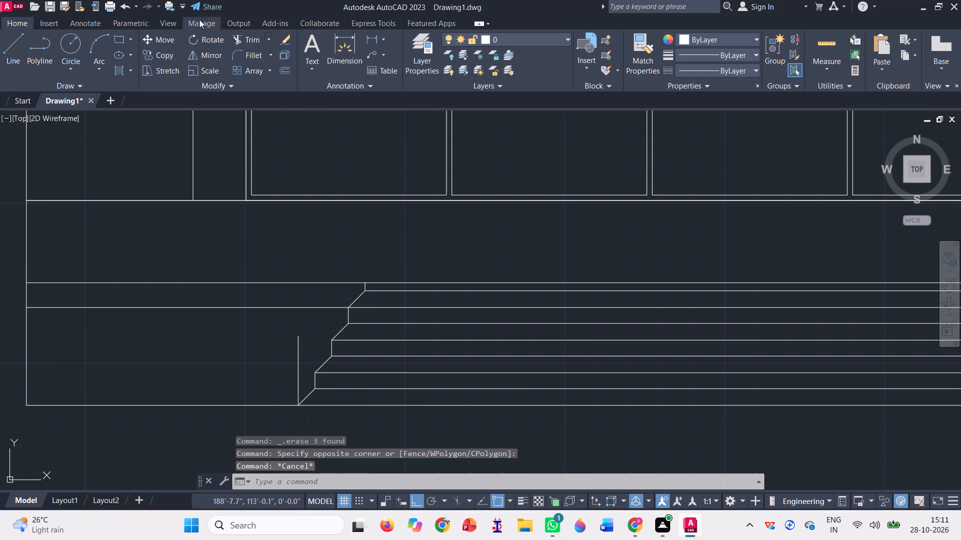
Trim away the remaining inner vertical edge of the plinth block at the foot of the stairs.
click(241, 31)
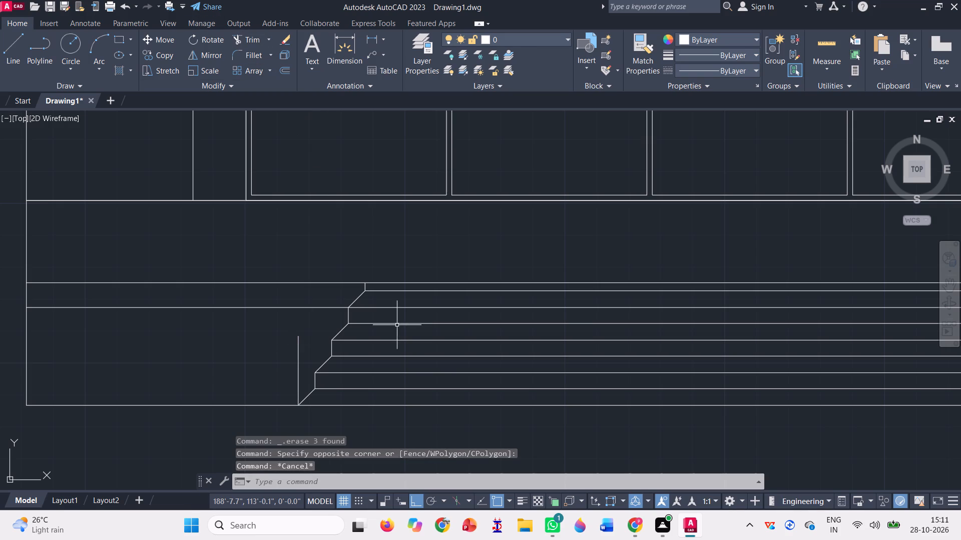
click(244, 40)
click(301, 362)
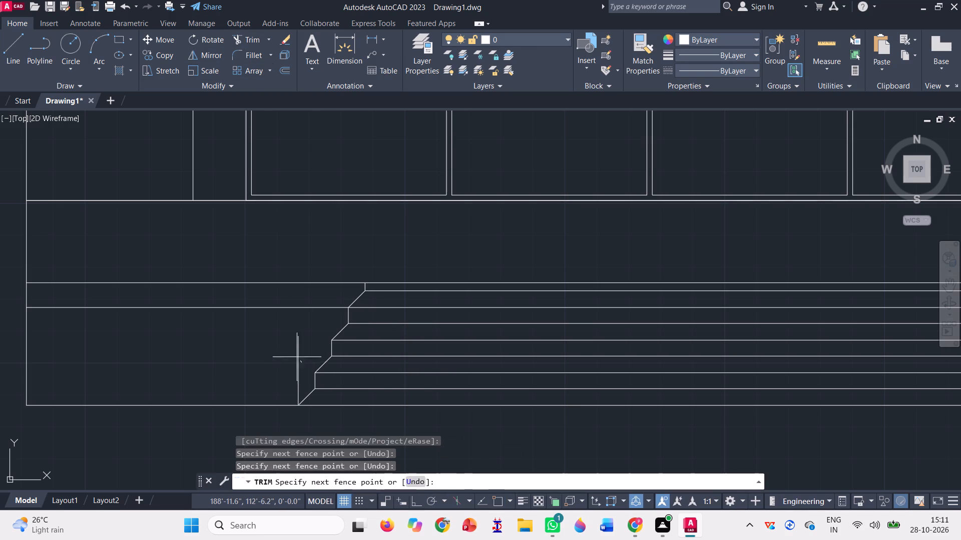
click(291, 354)
scroll(293, 350, down, 1)
key(Escape)
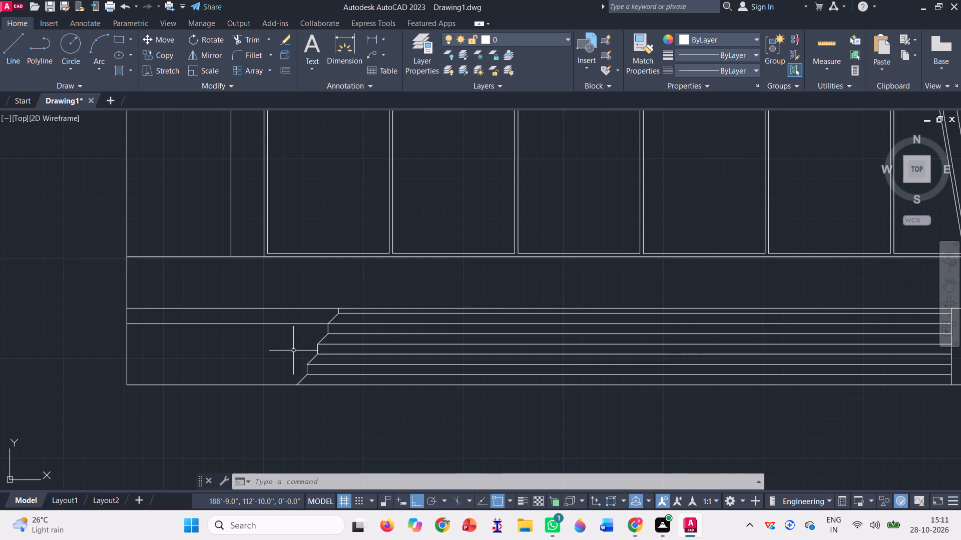
Draw connected lines from the plinth block's outer edge: a horizontal toward the stairs, a short upward slant, and a vertical up to the block's upper horizontal line.
key(l)
key(Return)
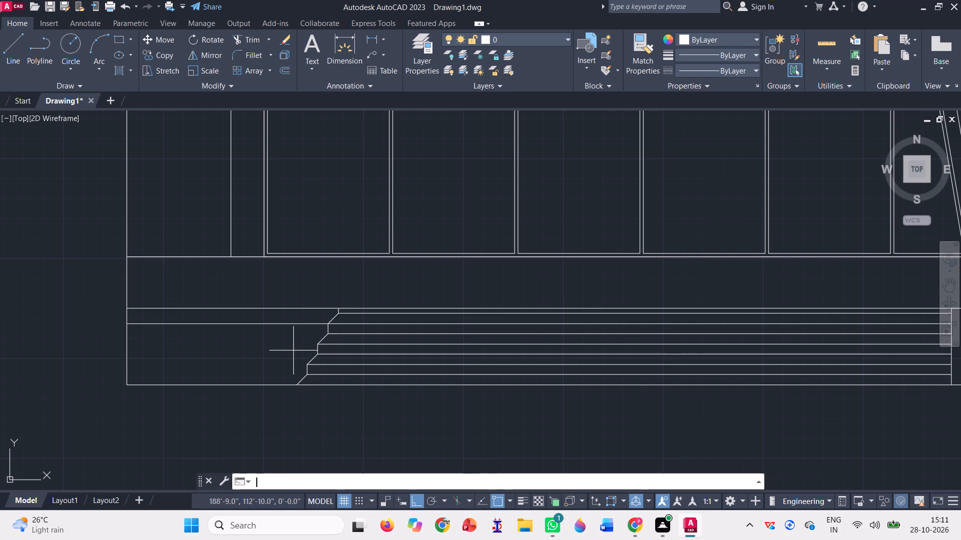
scroll(306, 336, up, 2)
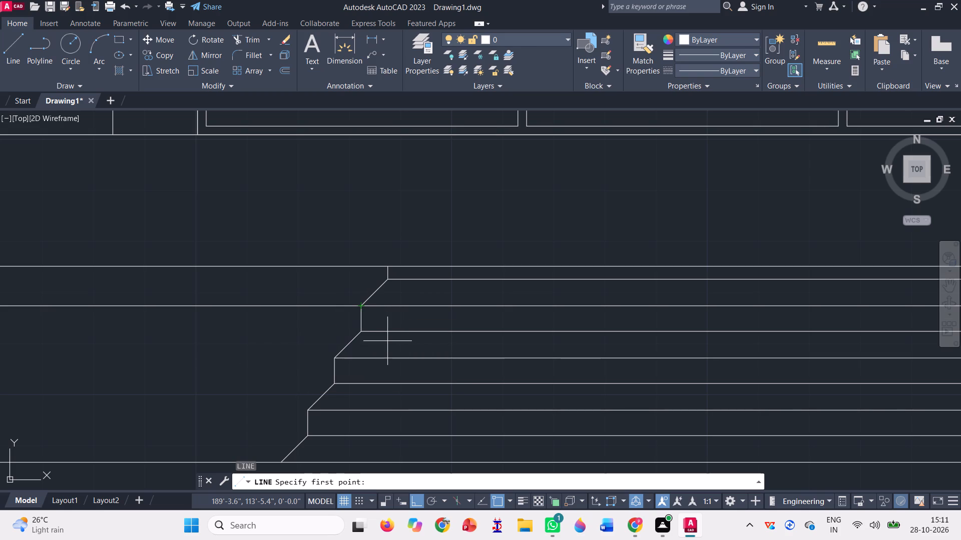
scroll(392, 353, down, 1)
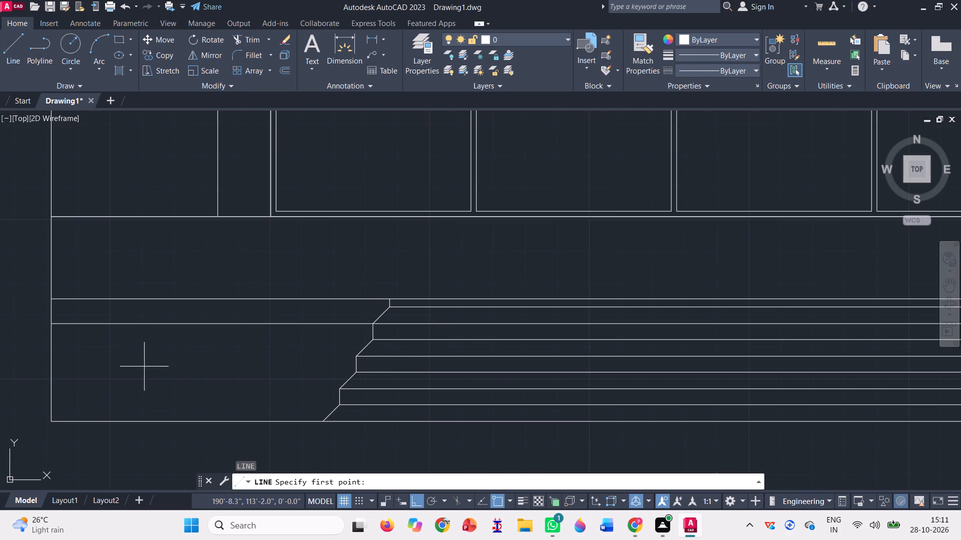
click(51, 369)
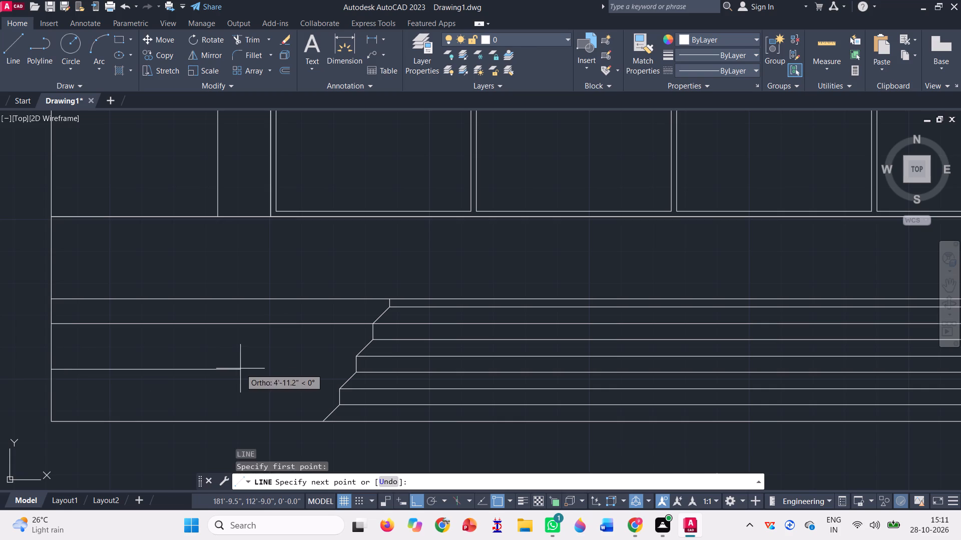
click(295, 370)
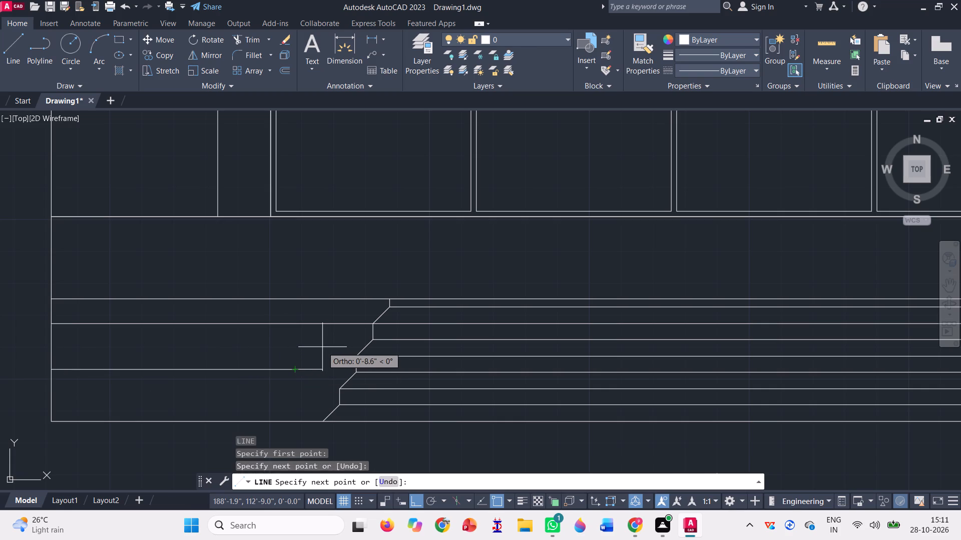
key(F8)
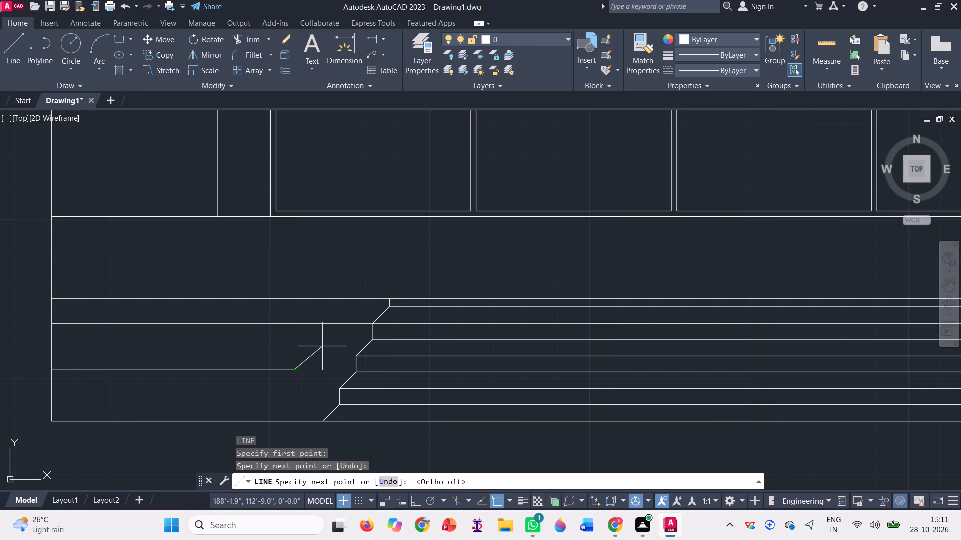
scroll(322, 347, up, 2)
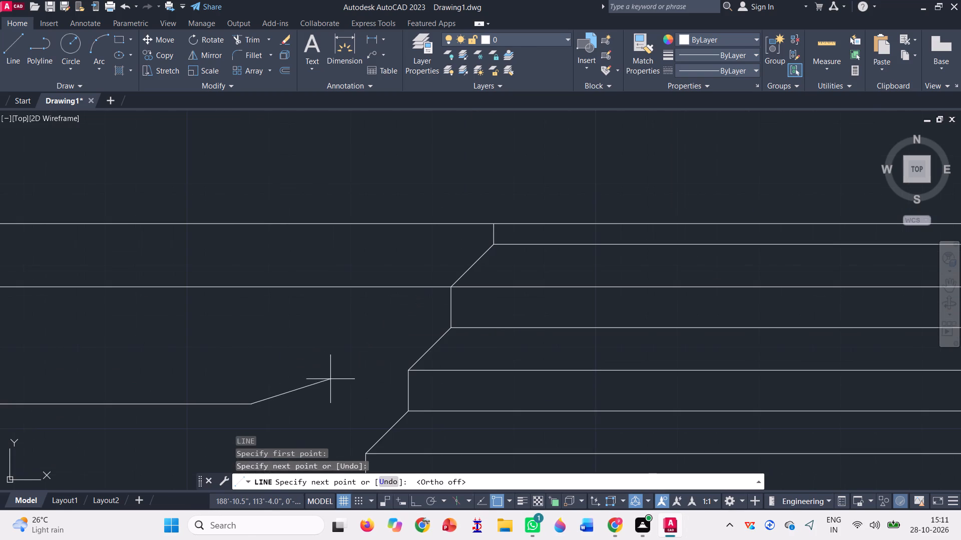
click(329, 373)
scroll(318, 384, down, 2)
scroll(331, 348, up, 1)
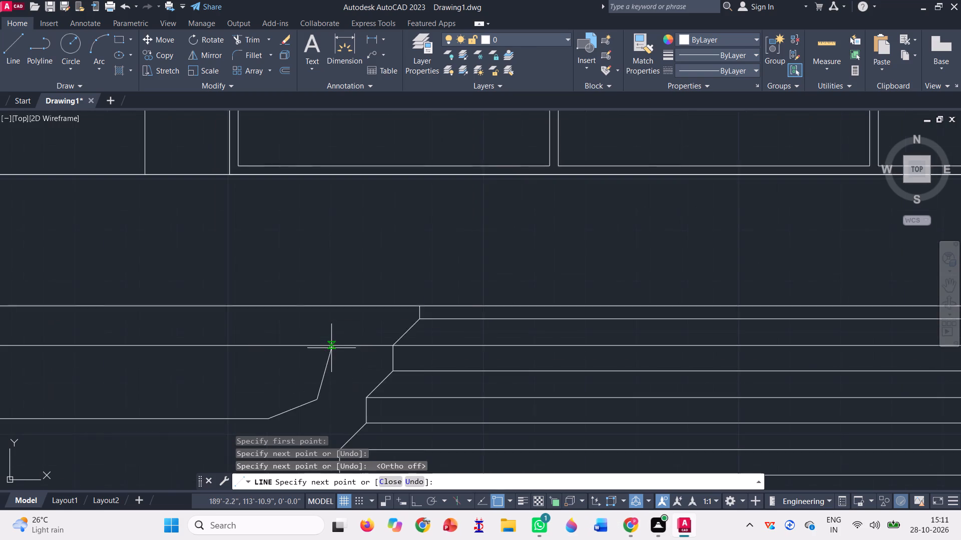
scroll(331, 348, up, 1)
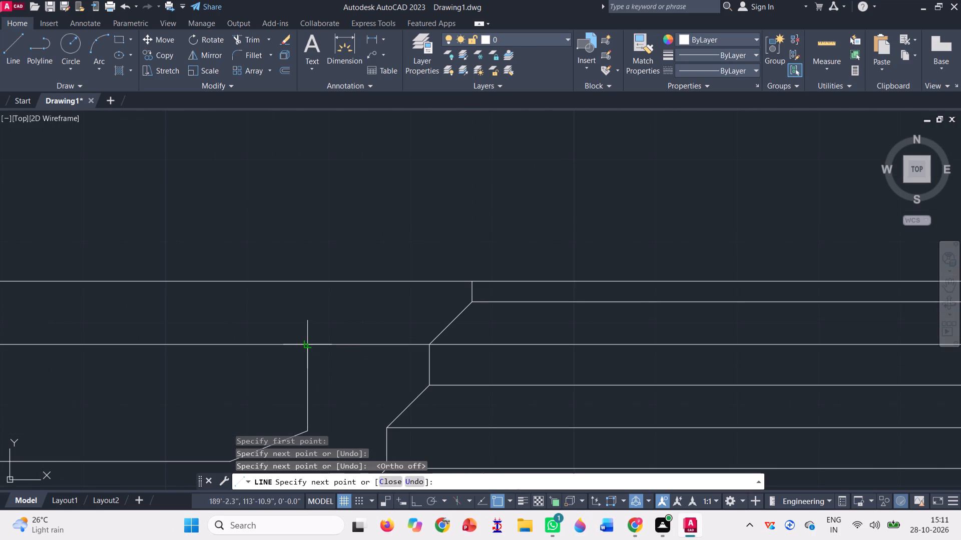
click(306, 340)
scroll(306, 341, down, 2)
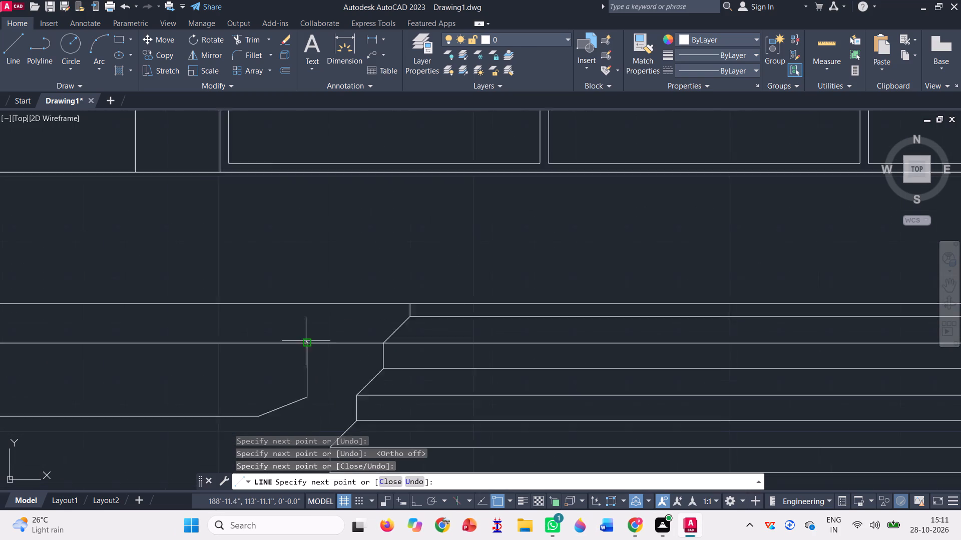
key(space)
Draw a vertical line from the junction of the new horizontal and slanted lines down to the plinth's base line.
text(l)
key(Return)
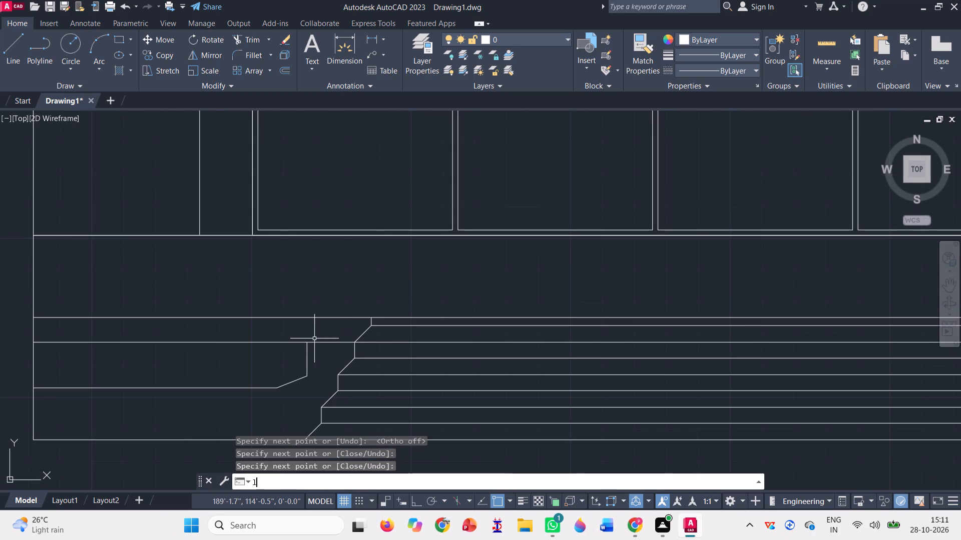
scroll(310, 345, down, 1)
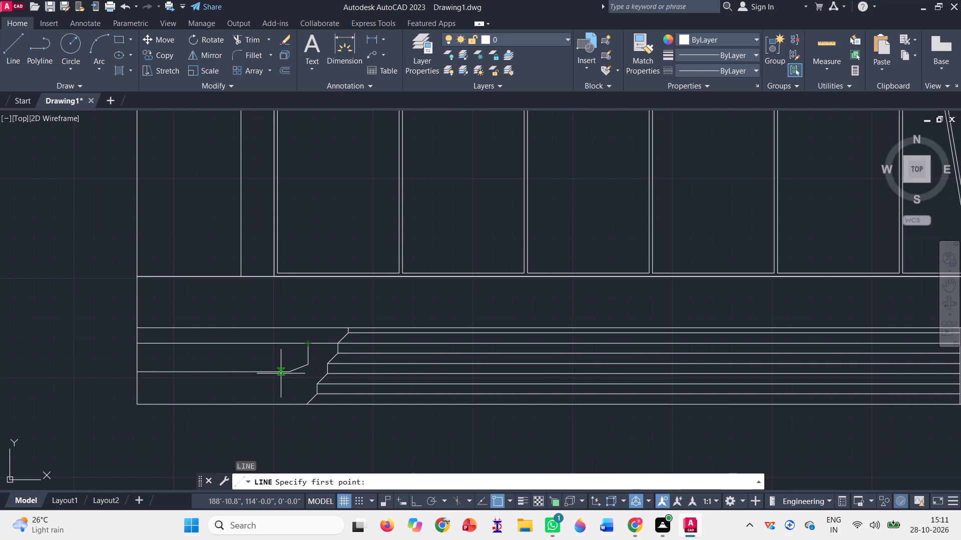
click(290, 370)
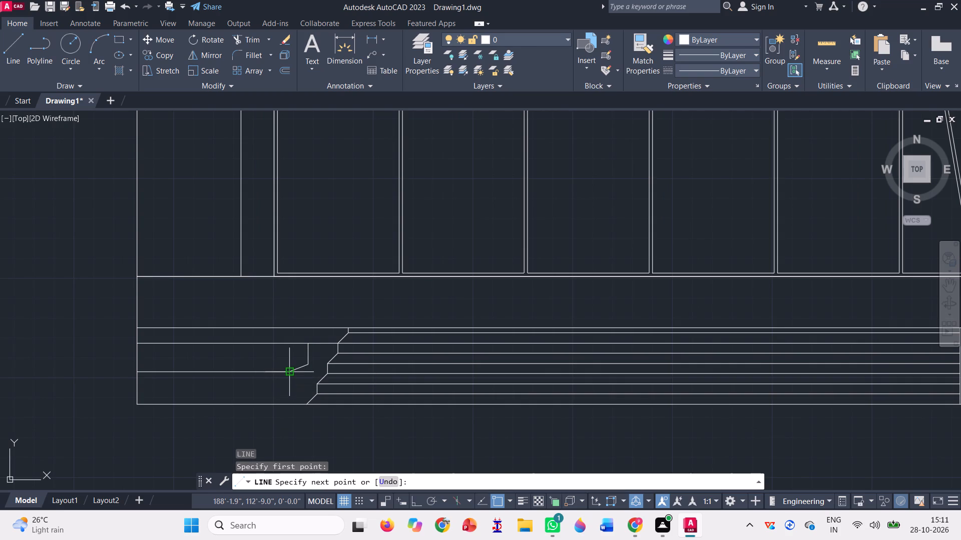
click(292, 406)
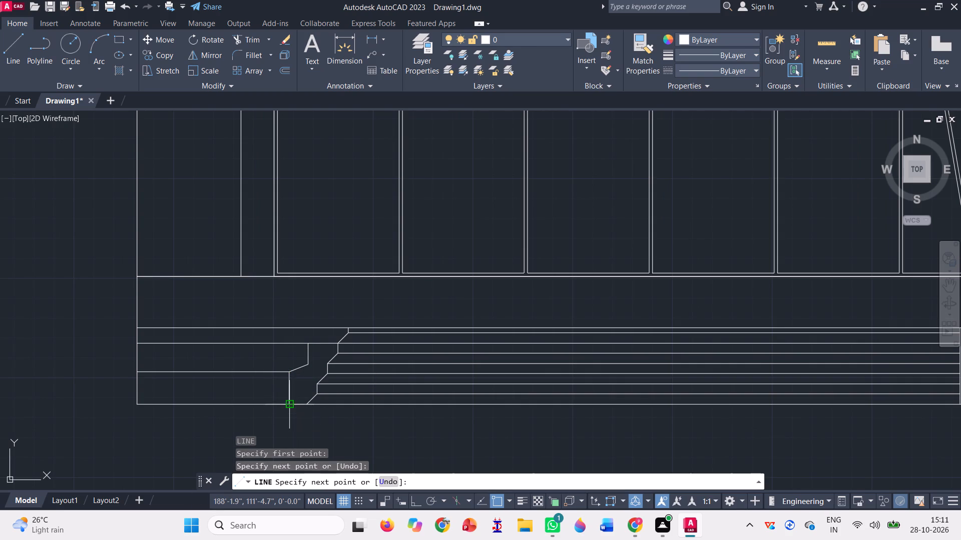
key(space)
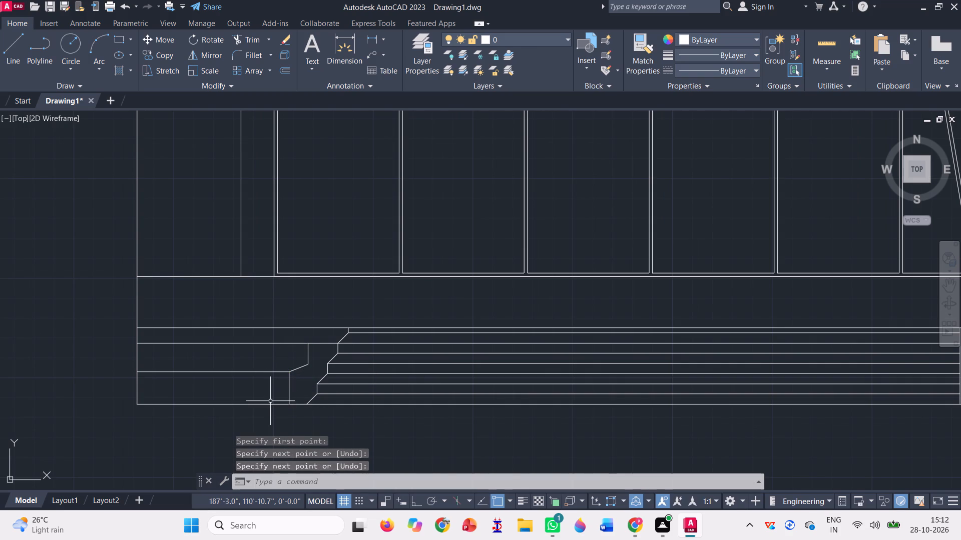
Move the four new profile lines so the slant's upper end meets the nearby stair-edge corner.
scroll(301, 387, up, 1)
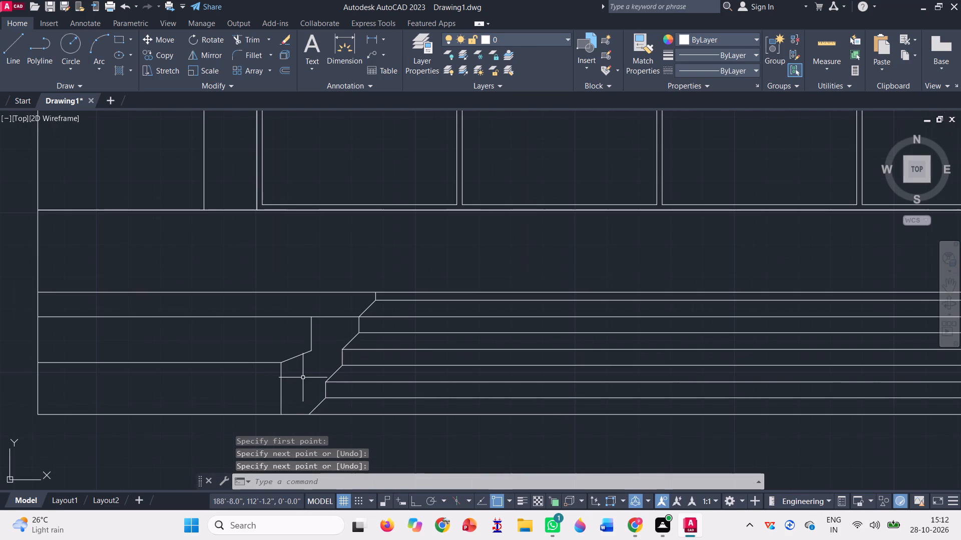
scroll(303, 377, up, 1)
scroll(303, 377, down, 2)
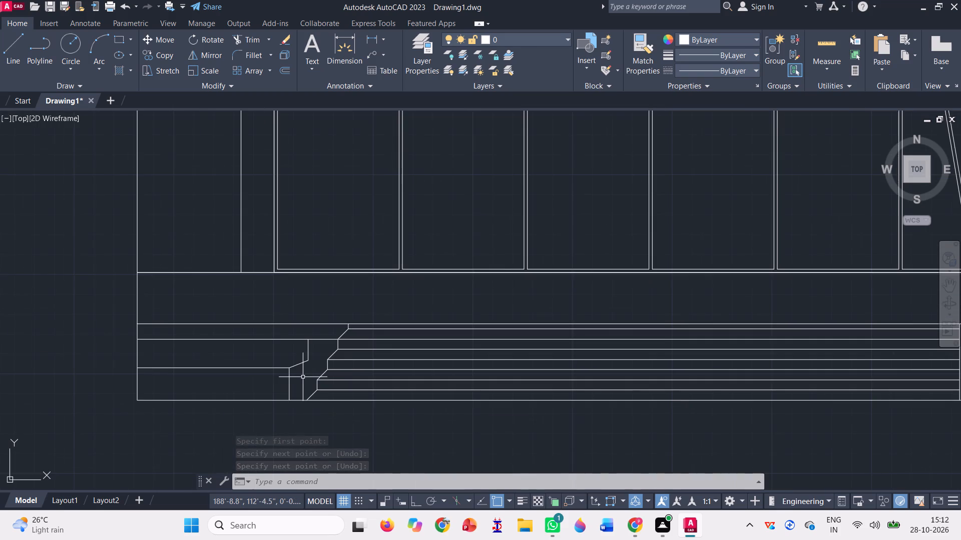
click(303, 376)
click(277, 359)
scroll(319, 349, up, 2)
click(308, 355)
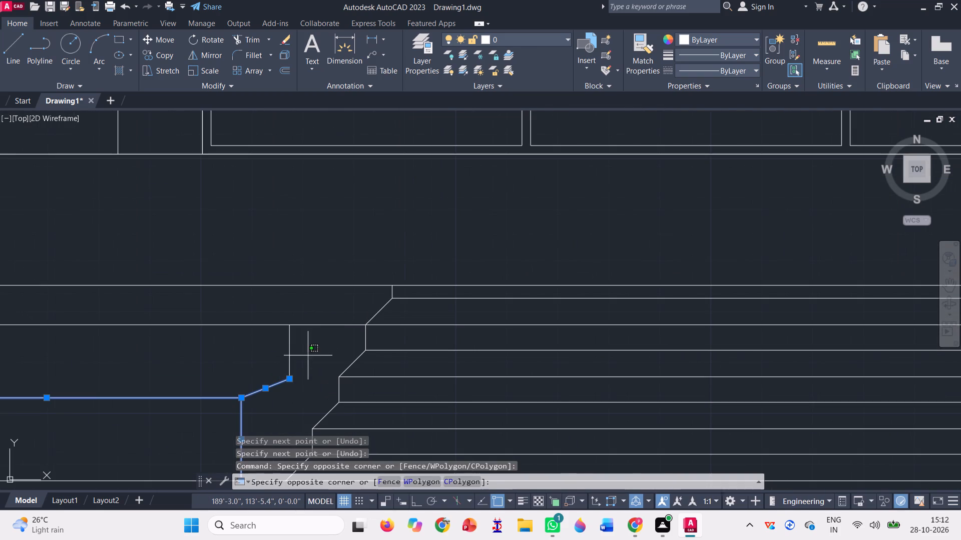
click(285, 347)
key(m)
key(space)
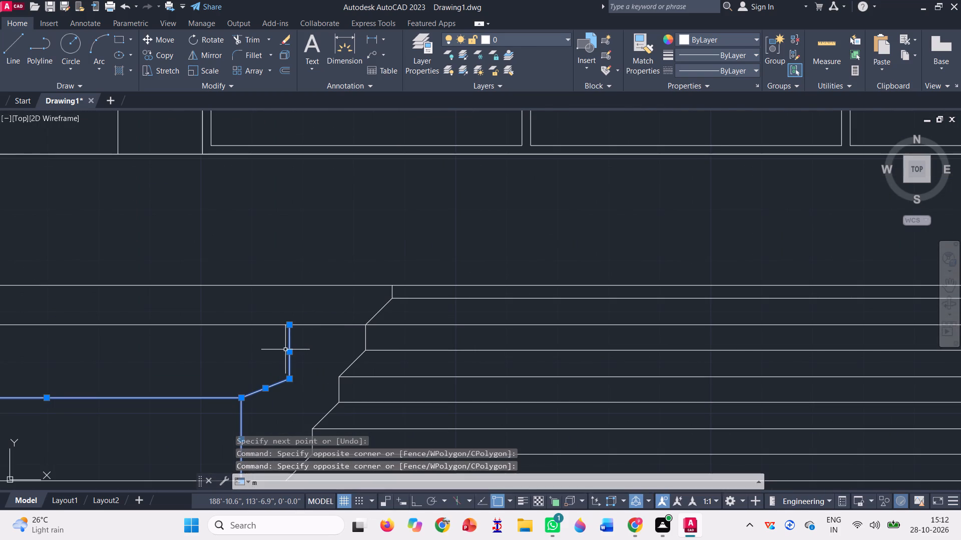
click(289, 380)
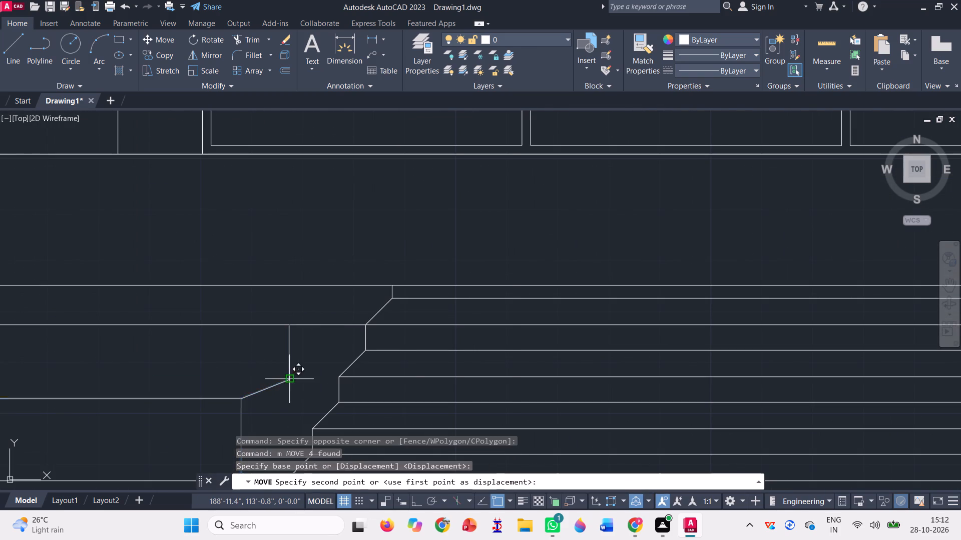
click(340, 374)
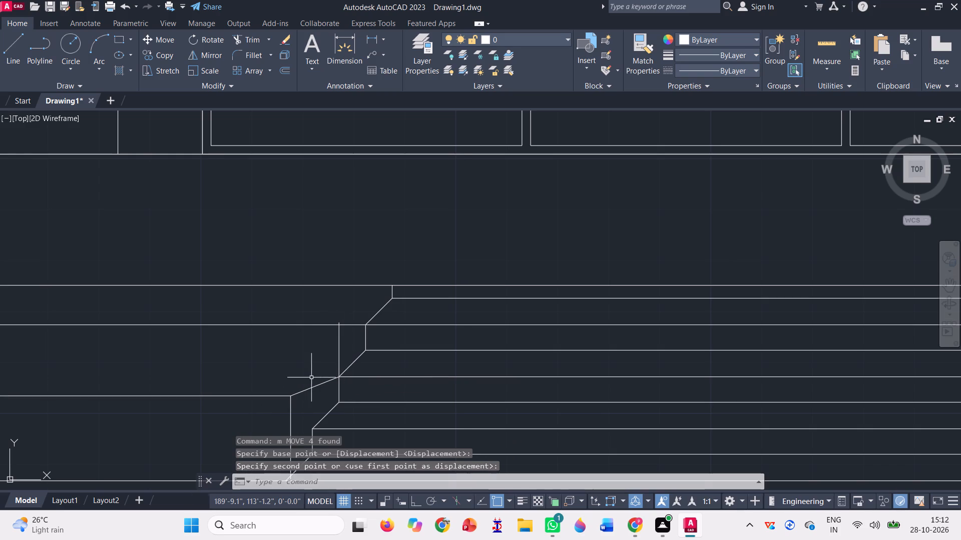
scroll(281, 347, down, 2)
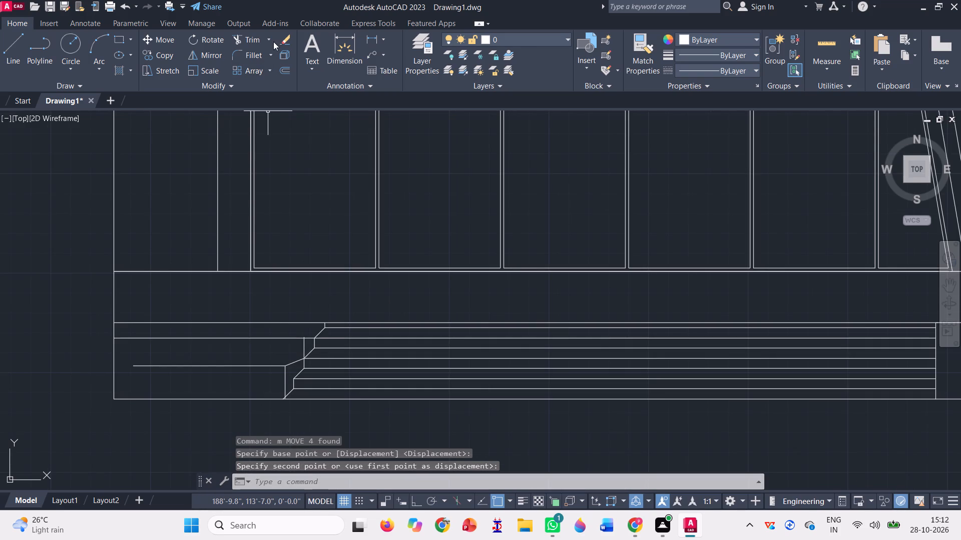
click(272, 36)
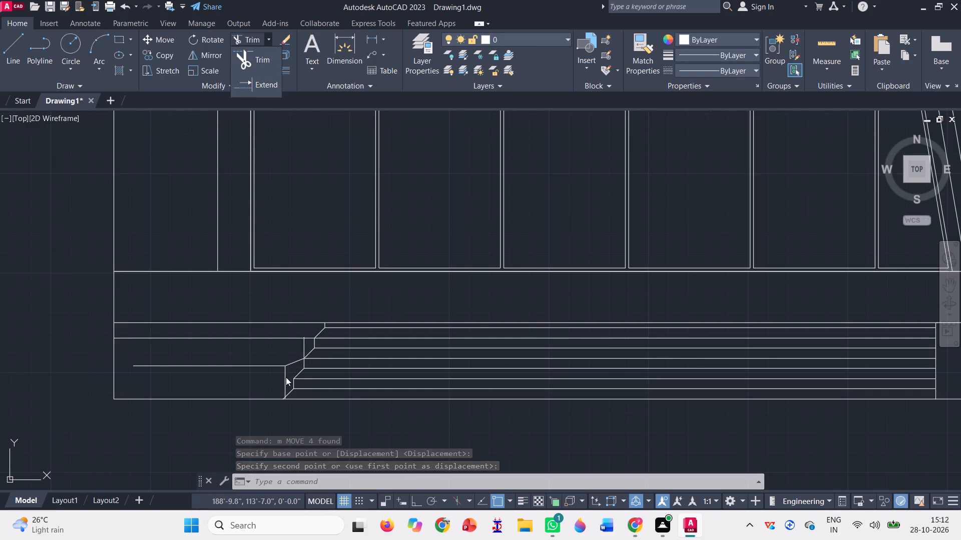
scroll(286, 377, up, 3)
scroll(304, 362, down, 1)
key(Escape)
Move the four stepped profile lines so the lower vertical's bottom end meets the foot of the stair's slanted edge.
scroll(326, 332, up, 1)
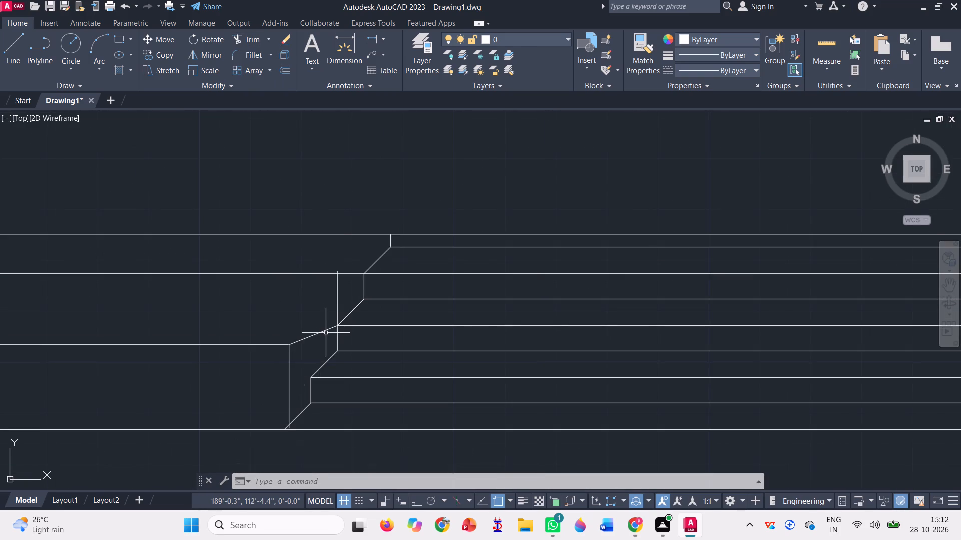
scroll(326, 332, up, 2)
click(371, 278)
click(277, 374)
click(97, 348)
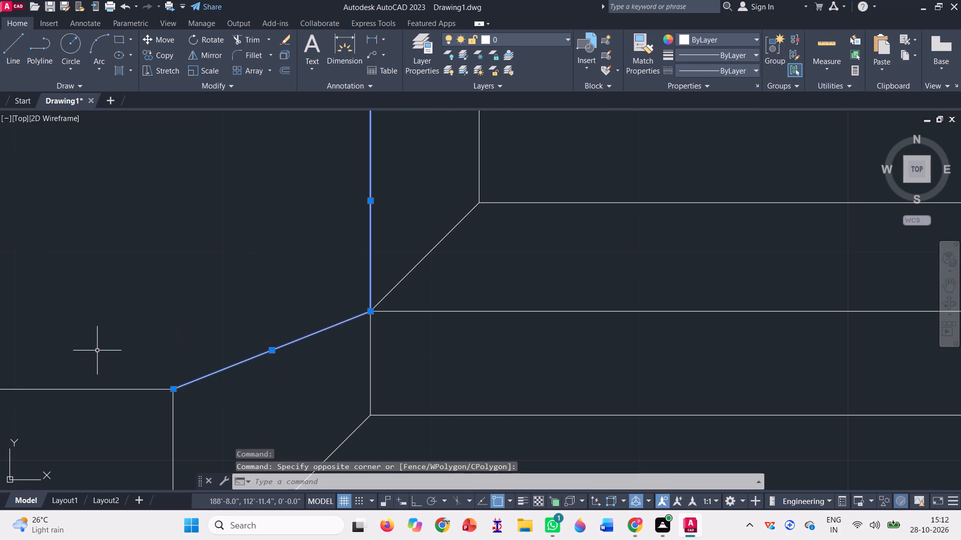
scroll(199, 327, down, 3)
click(209, 376)
click(144, 306)
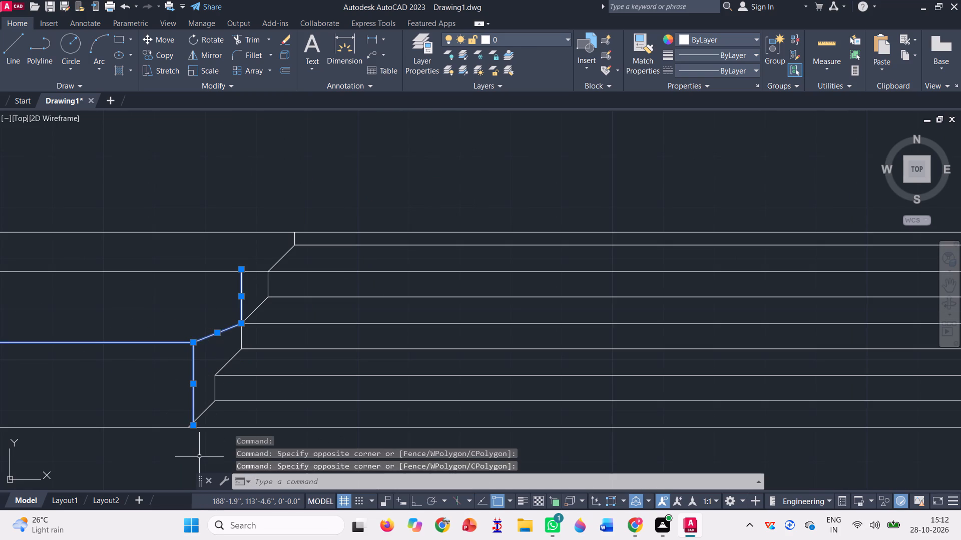
text(m)
key(space)
scroll(193, 420, up, 4)
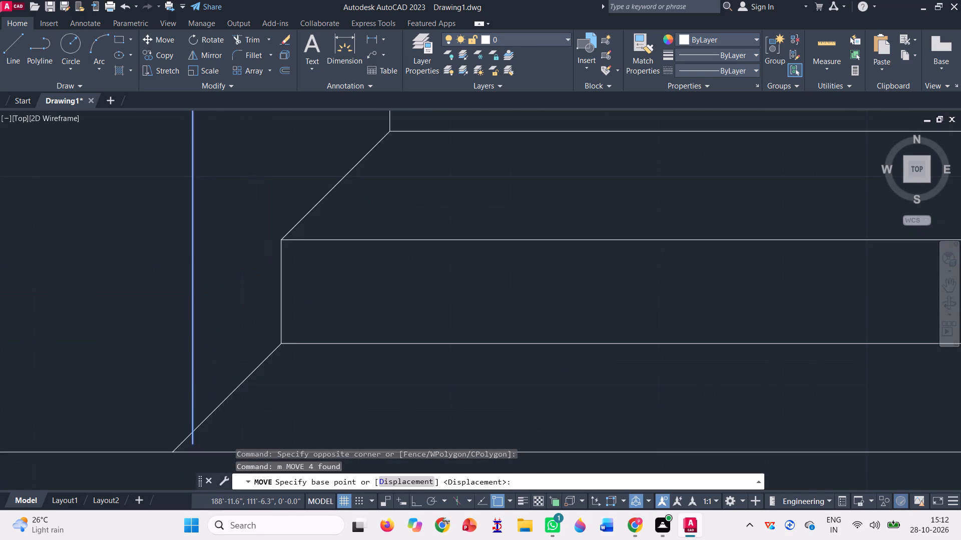
click(191, 456)
scroll(254, 353, down, 2)
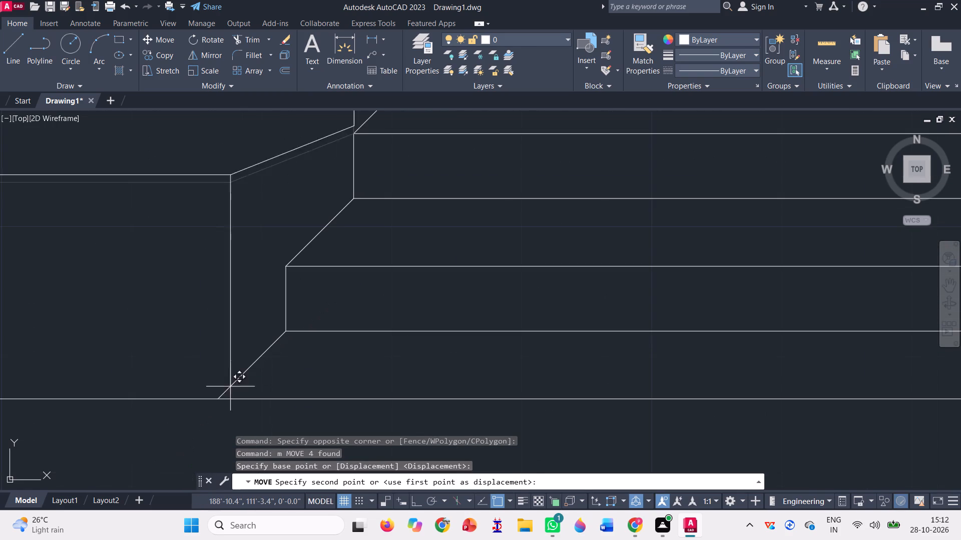
click(218, 398)
Extend the stepped profile's horizontal line to the plinth block's outer vertical edge.
scroll(253, 393, down, 2)
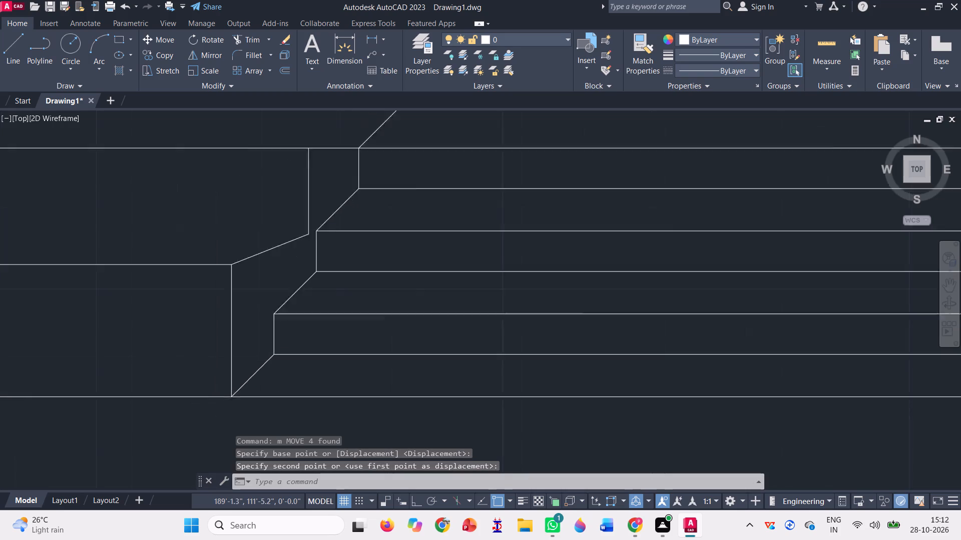
scroll(255, 393, down, 2)
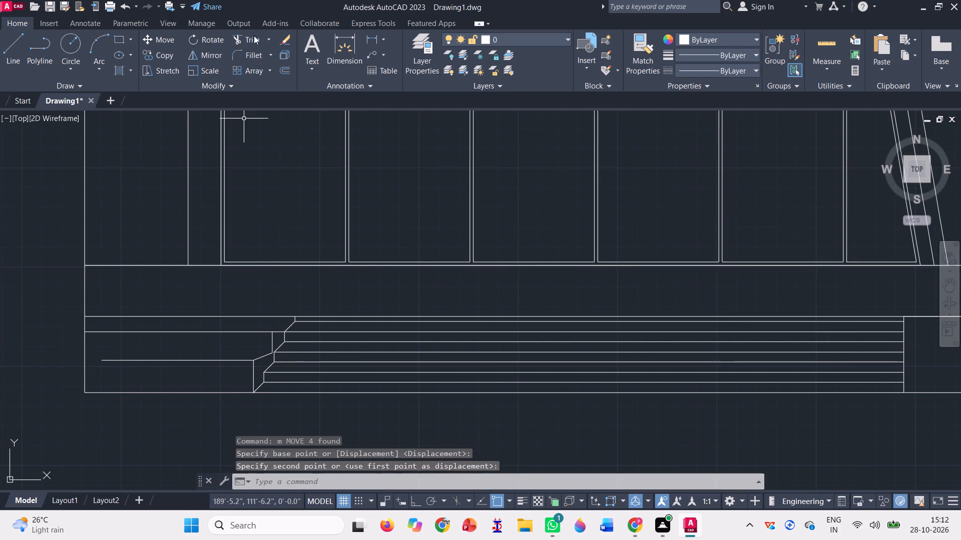
click(266, 37)
click(245, 83)
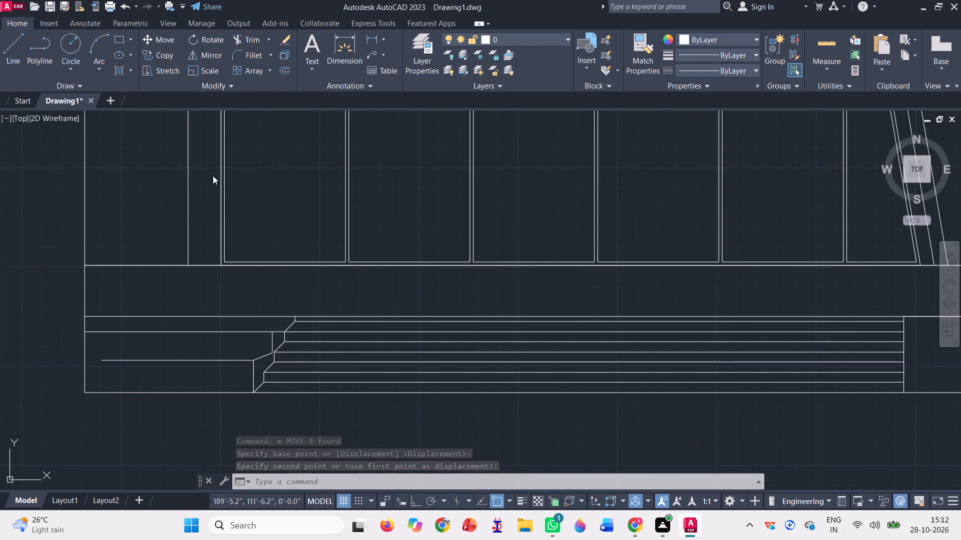
click(162, 360)
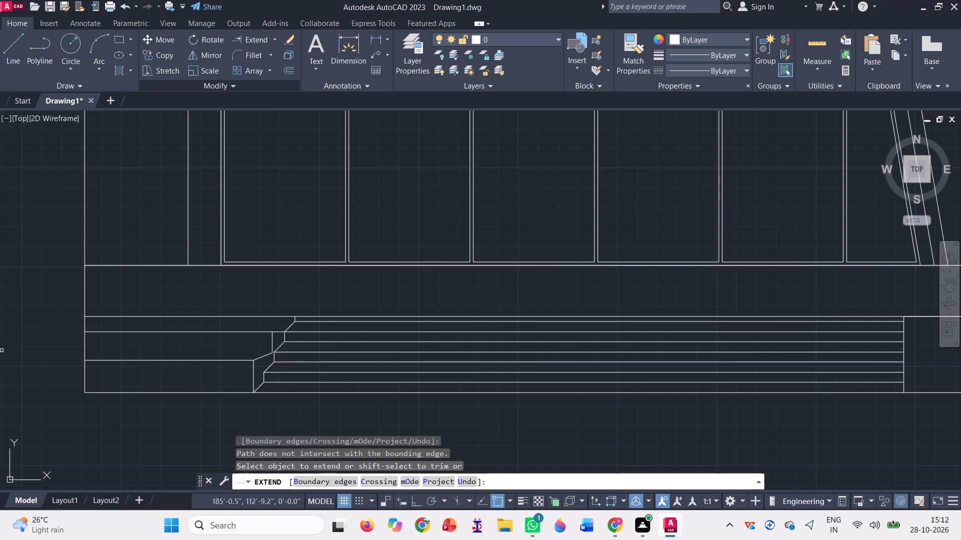
key(Escape)
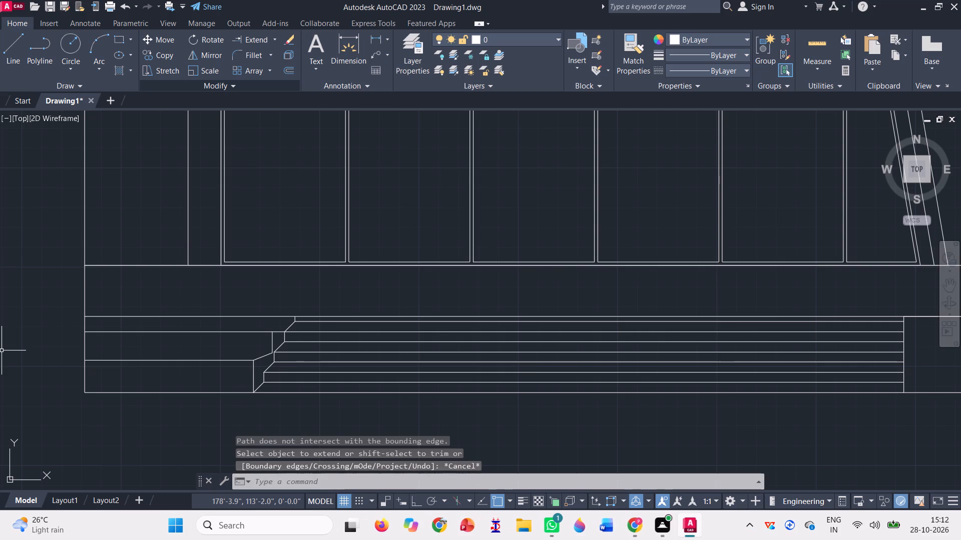
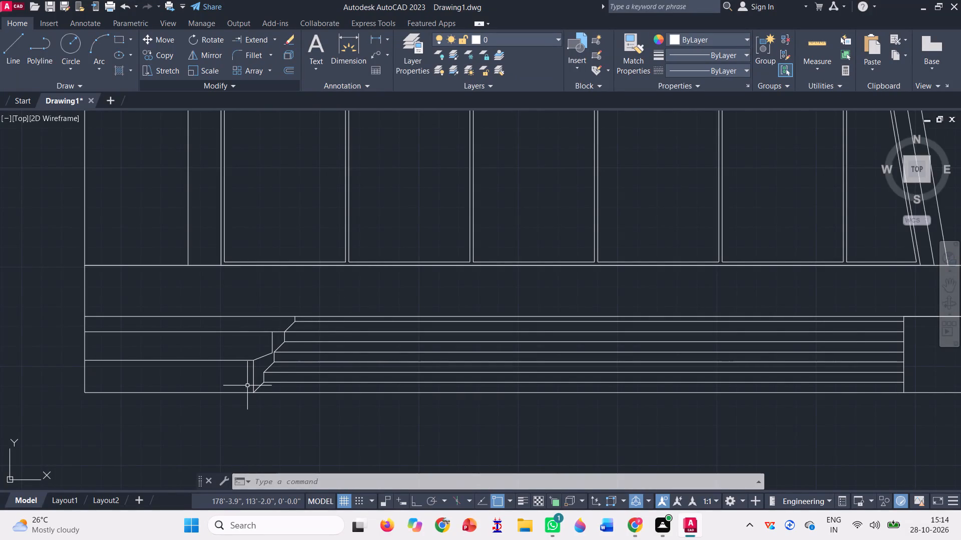
Copy the whole building elevation twice, placing both copies in a row to the right of the original.
scroll(247, 385, down, 1)
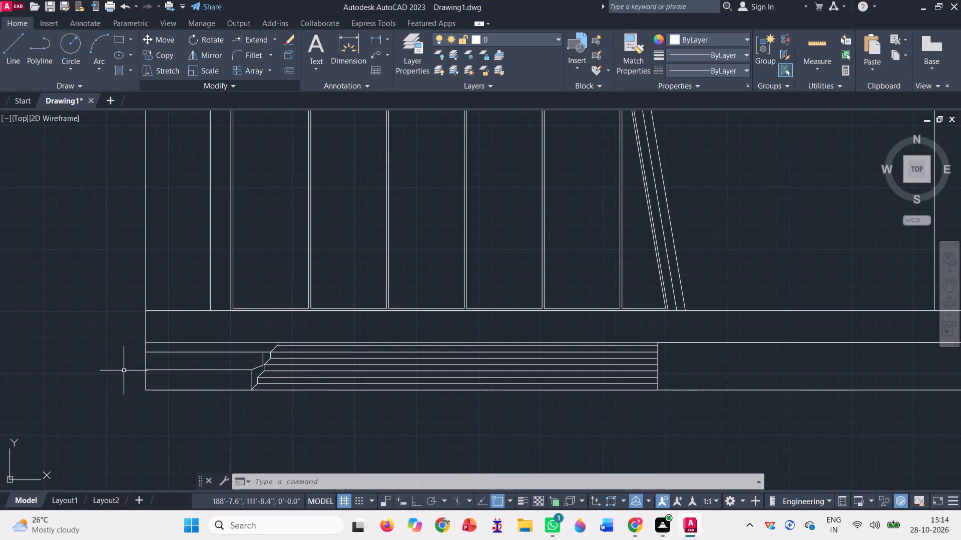
scroll(204, 389, down, 1)
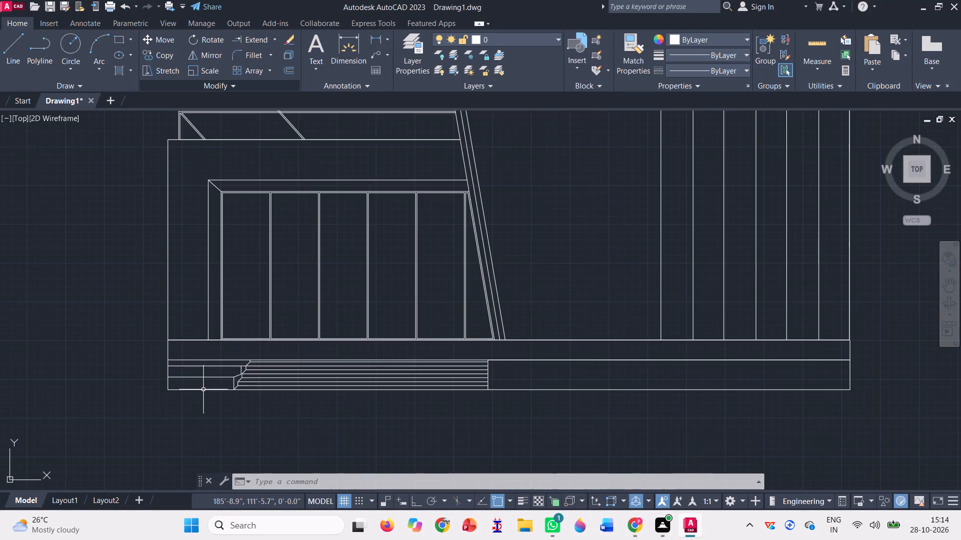
scroll(203, 389, down, 1)
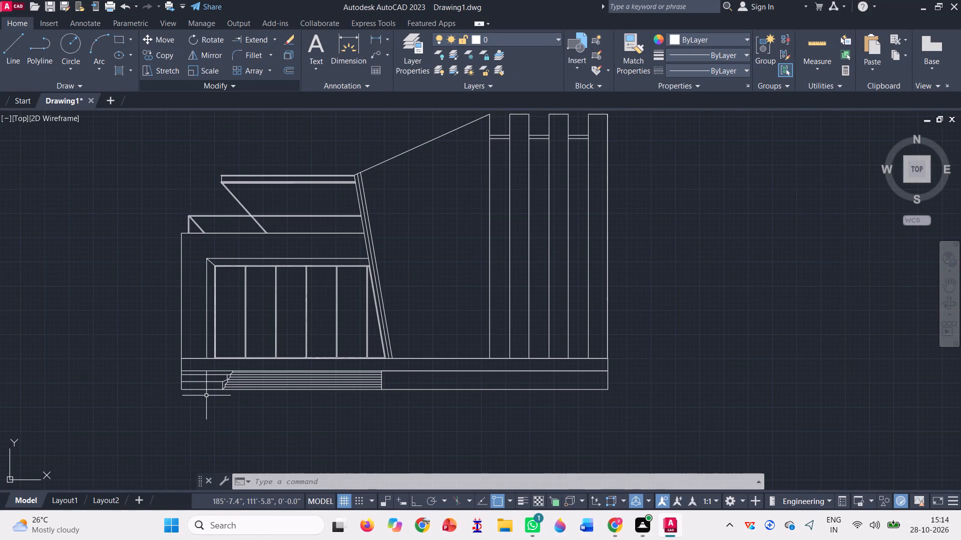
scroll(206, 395, down, 1)
click(505, 437)
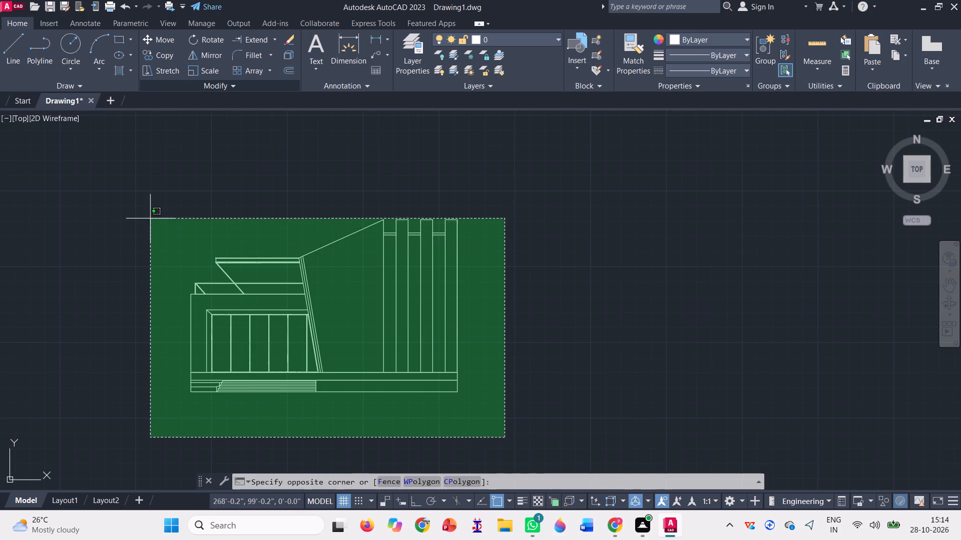
click(147, 200)
text(co)
key(space)
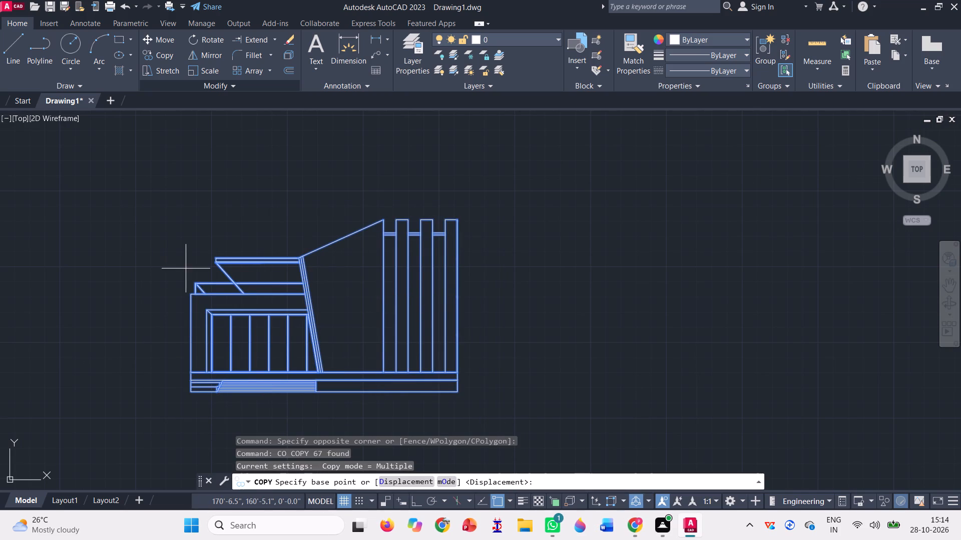
click(461, 392)
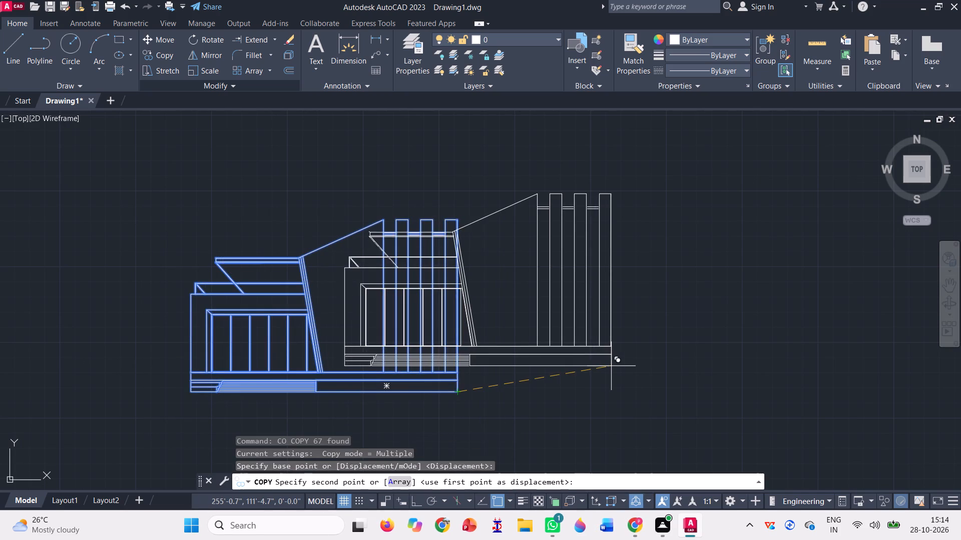
scroll(416, 360, down, 1)
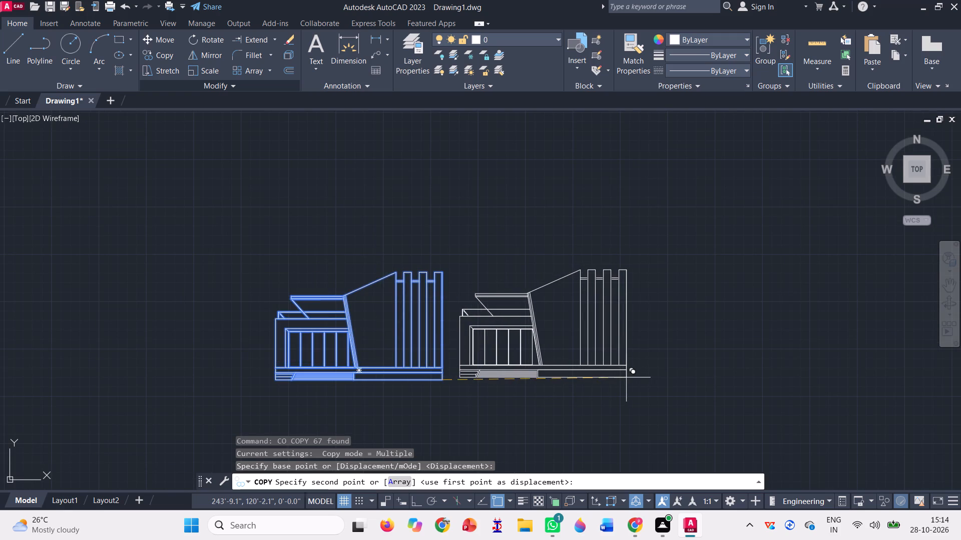
click(629, 377)
scroll(356, 364, down, 1)
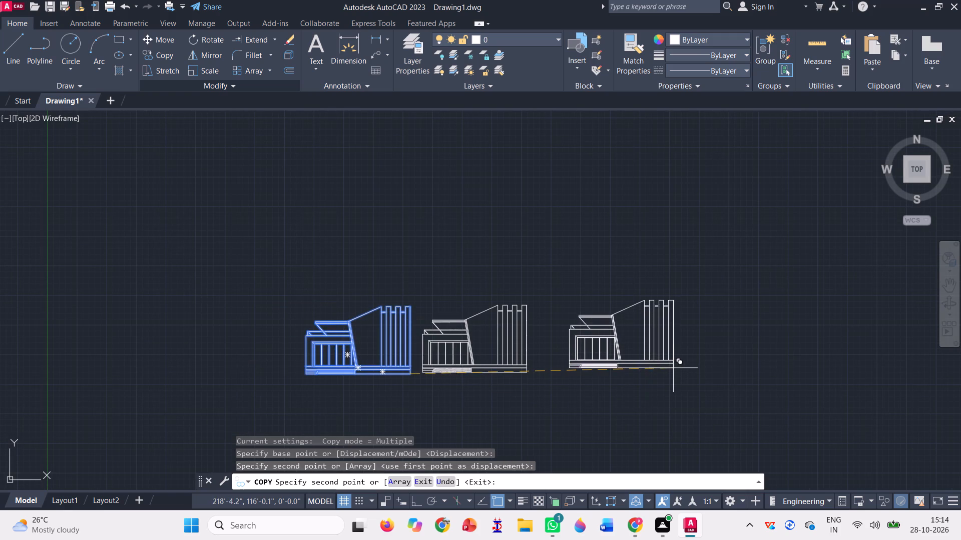
click(673, 368)
key(Escape)
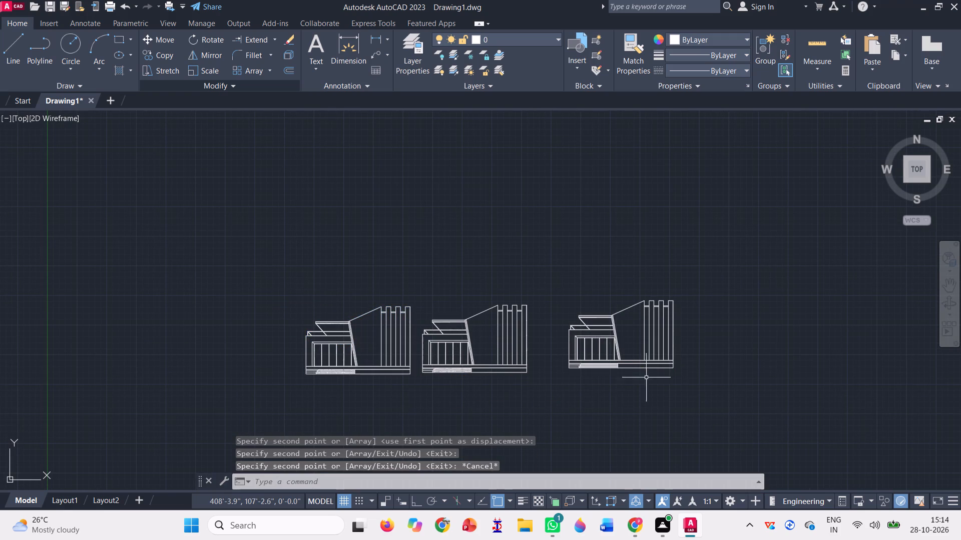
Change the colour of all linework in the farthest elevation copy to black (0,0,0).
click(696, 389)
click(549, 276)
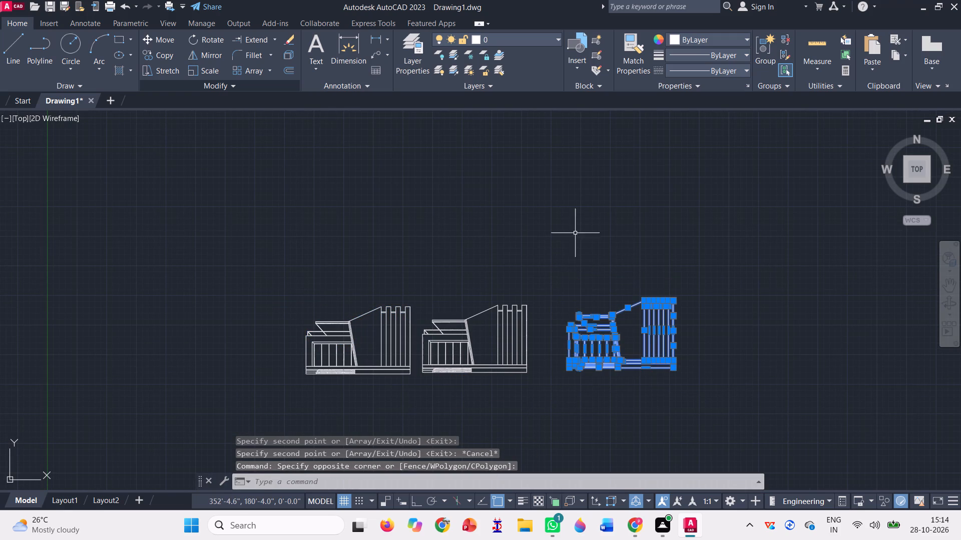
click(705, 38)
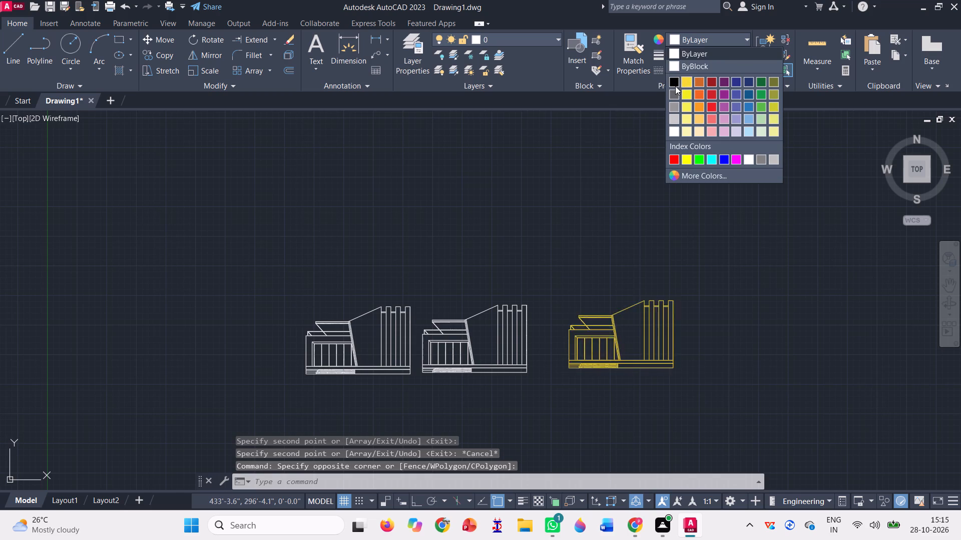
click(675, 86)
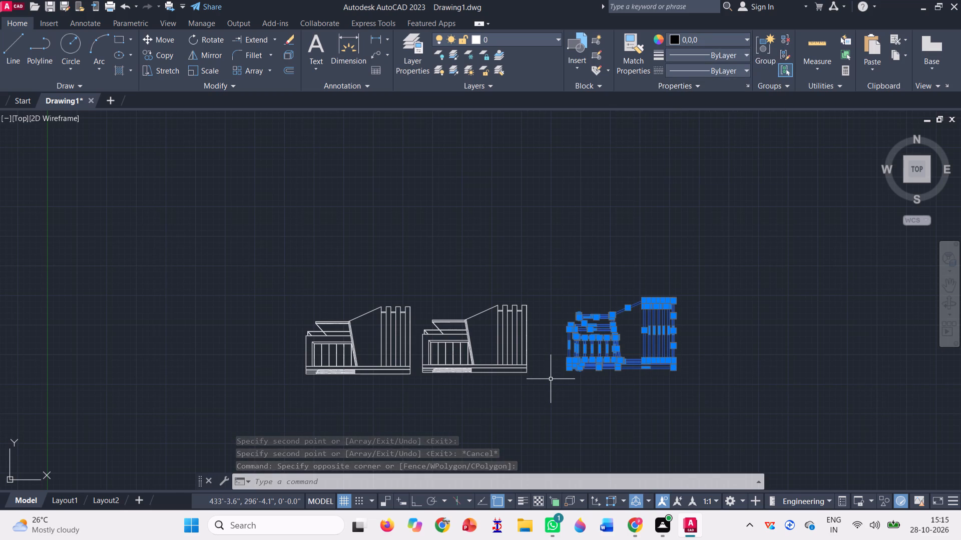
key(space)
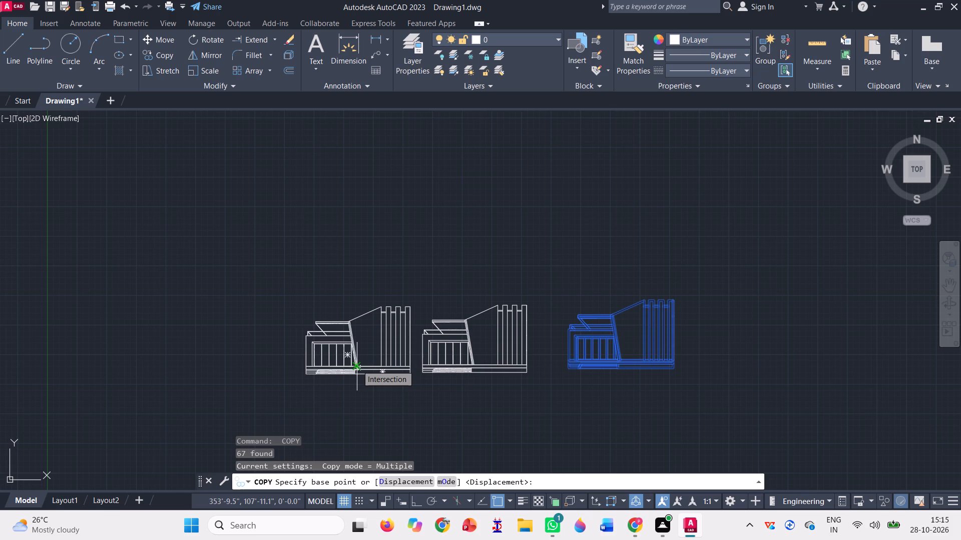
Fill the large slanted wall of the original elevation with a SOLID hatch in colour 199,200,202.
scroll(384, 374, up, 2)
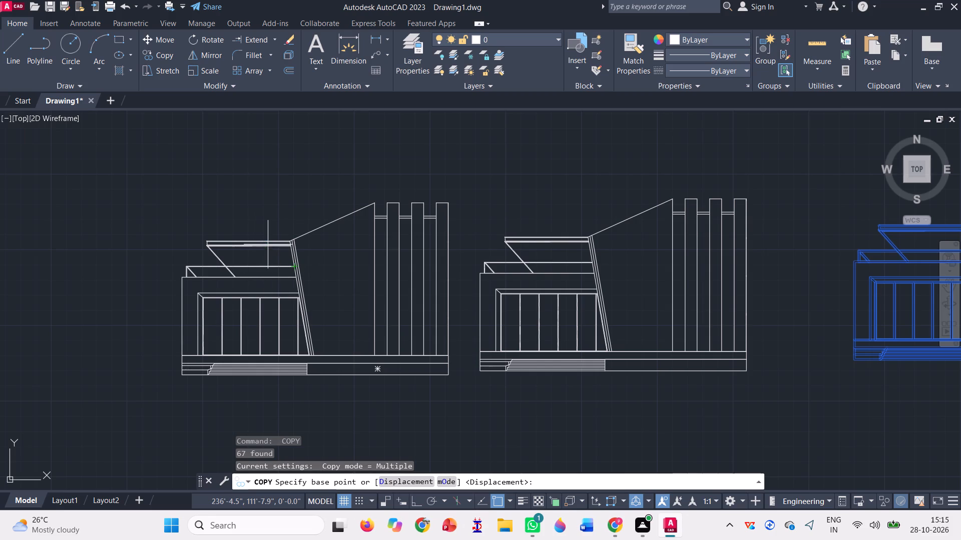
scroll(280, 259, up, 1)
click(131, 69)
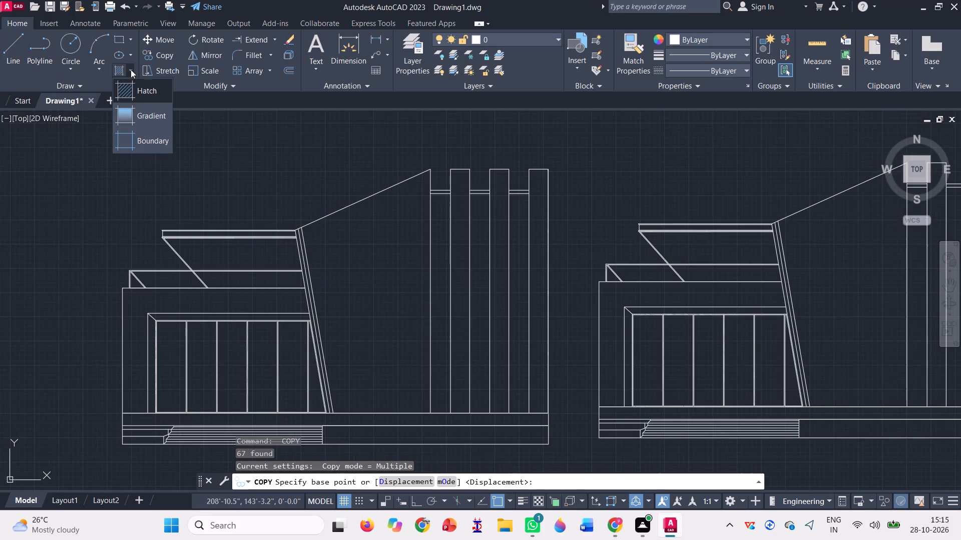
click(144, 117)
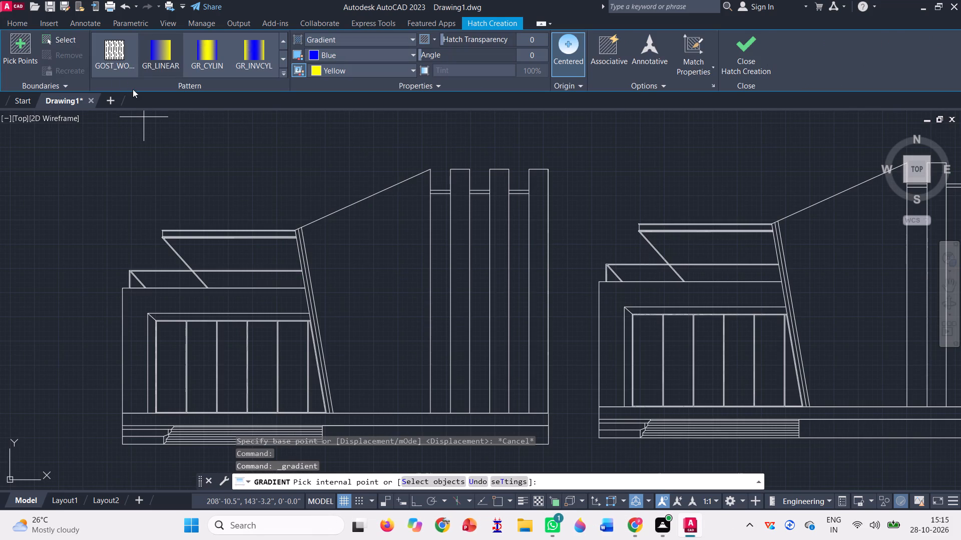
scroll(141, 52, up, 12)
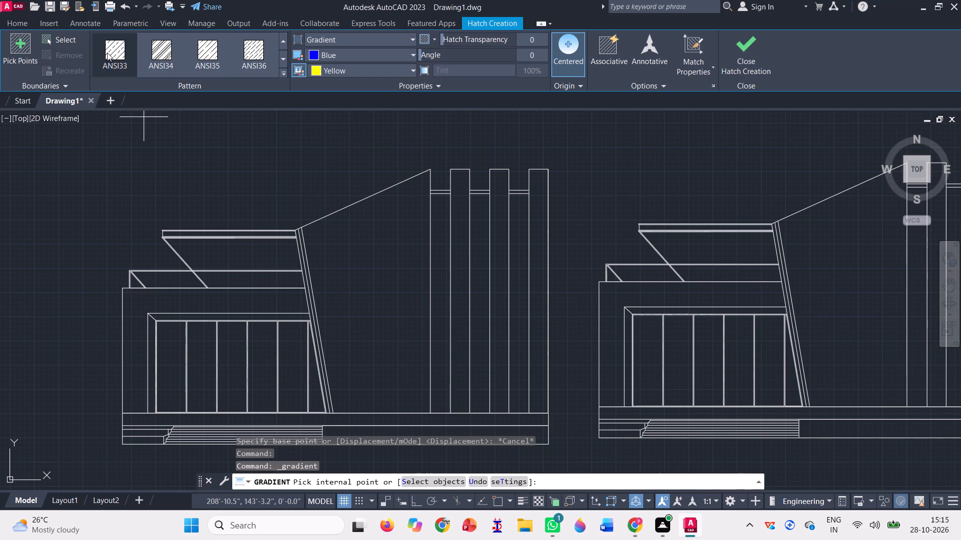
scroll(103, 51, up, 5)
click(111, 52)
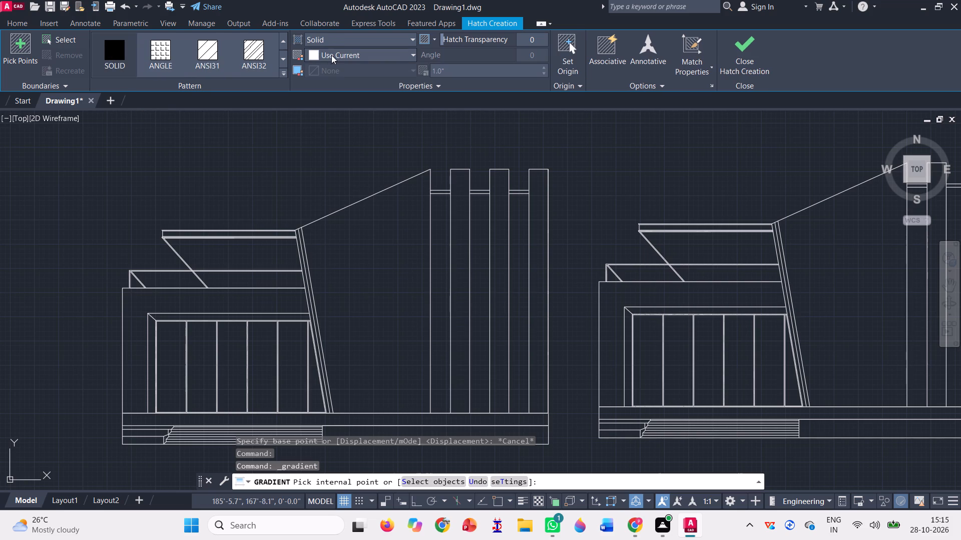
click(332, 53)
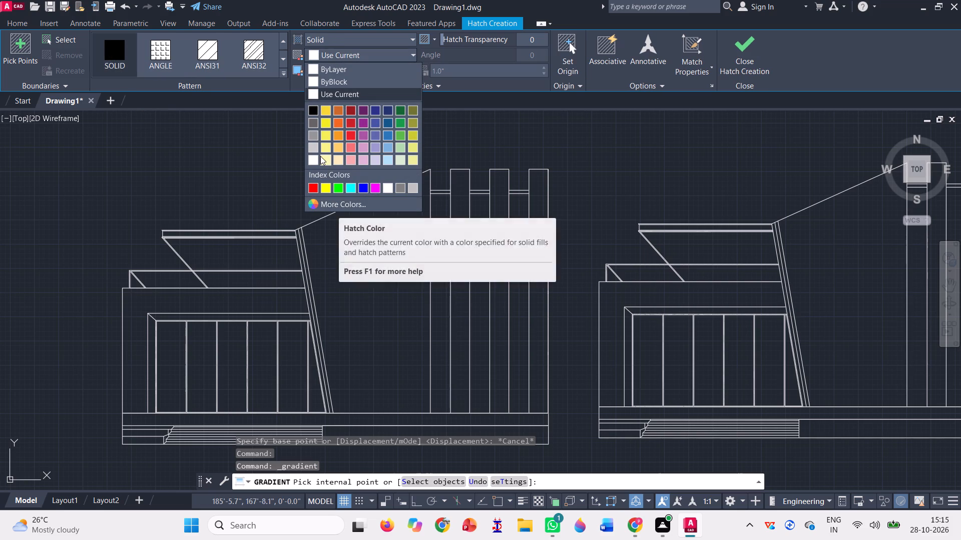
click(315, 147)
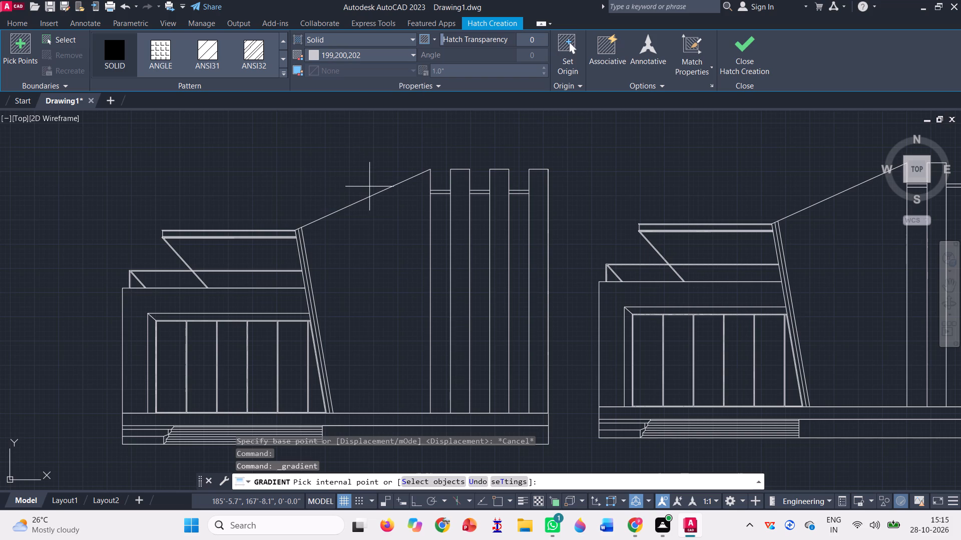
click(380, 236)
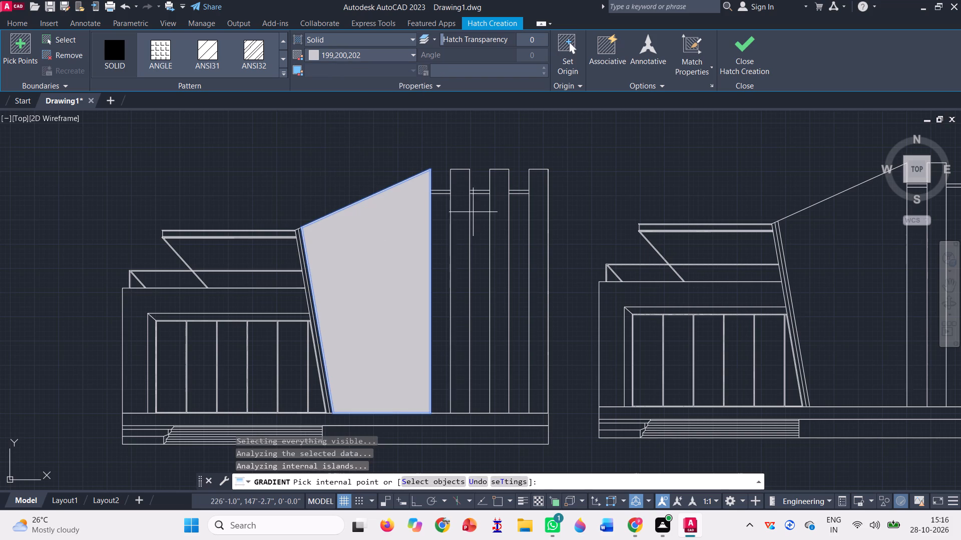
Fill the original elevation's three tall vertical fins with the same light grey solid hatch.
scroll(507, 189, up, 2)
click(496, 189)
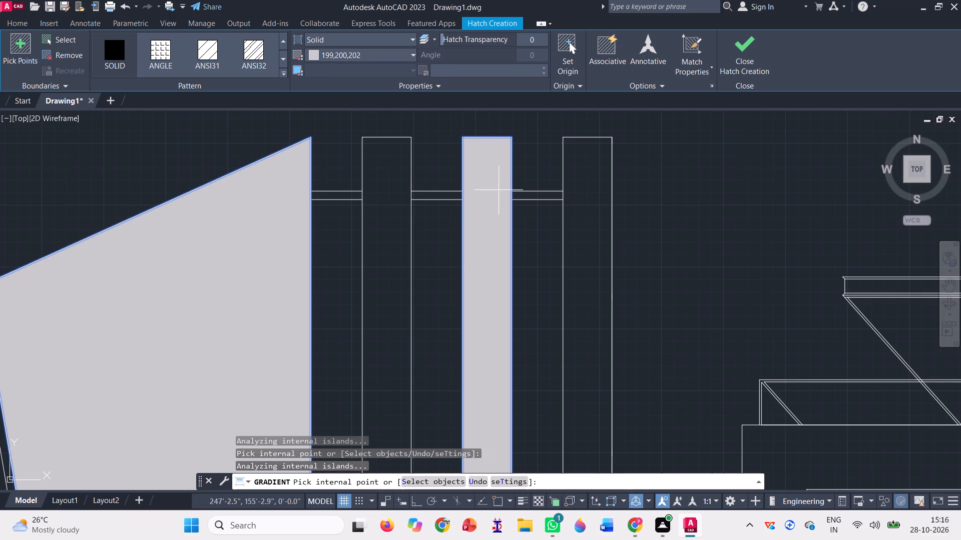
click(586, 208)
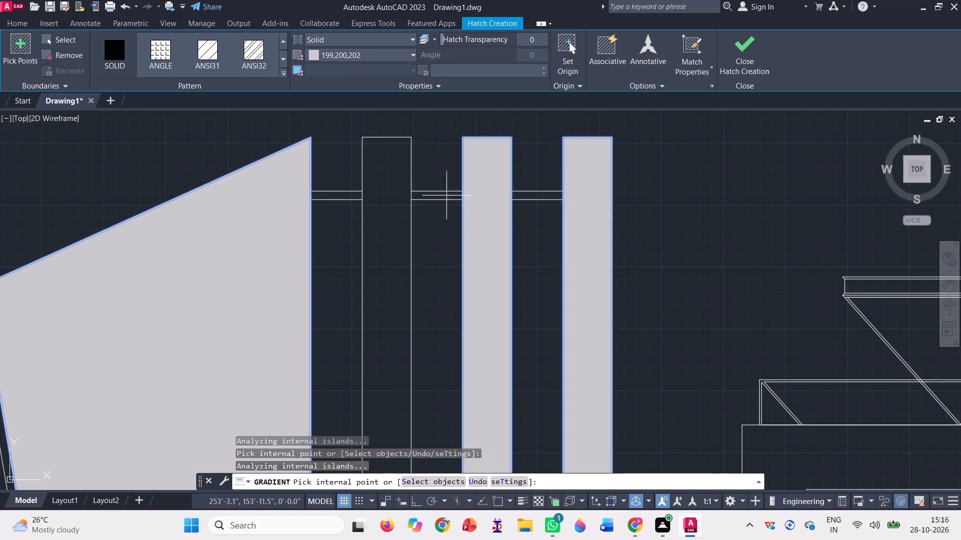
click(396, 198)
scroll(396, 197, down, 3)
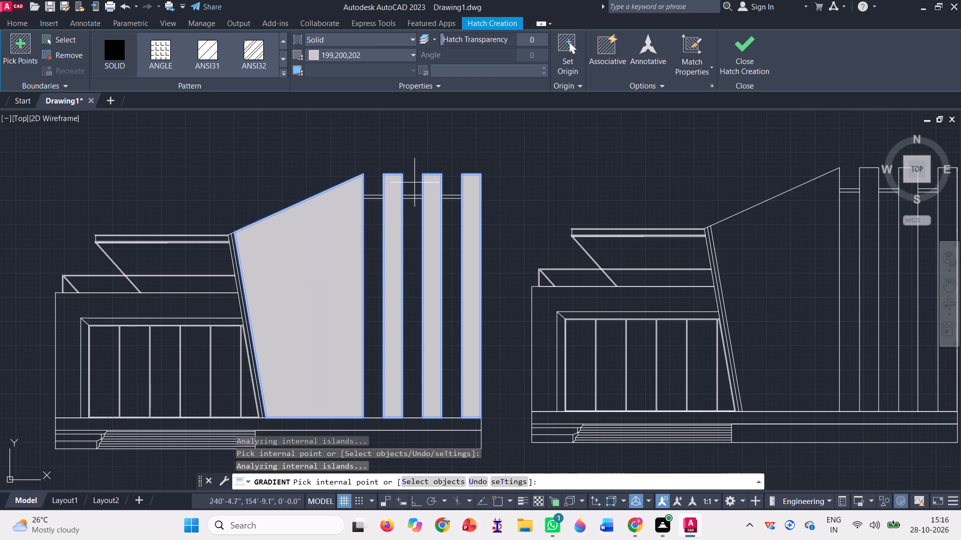
Fill the wall surrounding the mullioned panel and the long plinth block beside the stairs with the same solid hatch.
scroll(198, 274, up, 2)
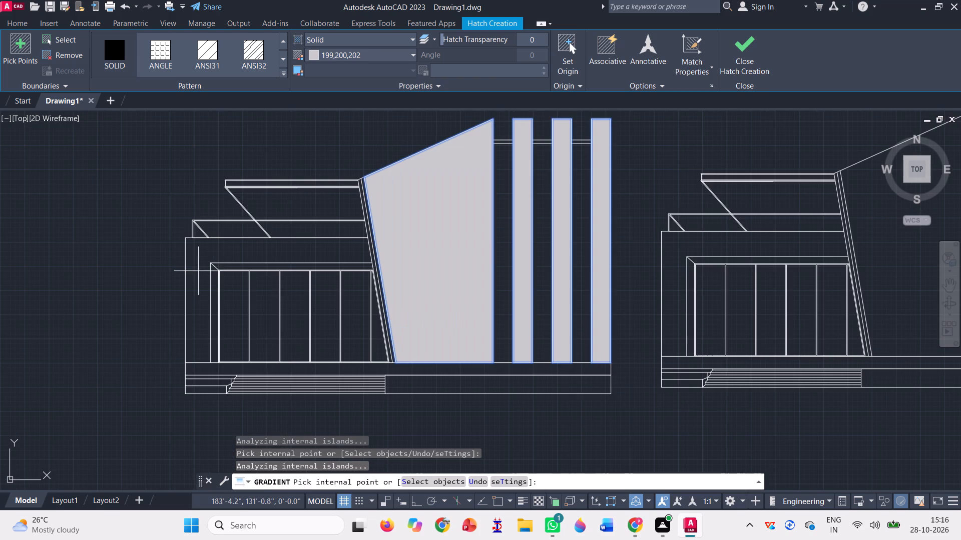
click(200, 267)
scroll(202, 264, down, 1)
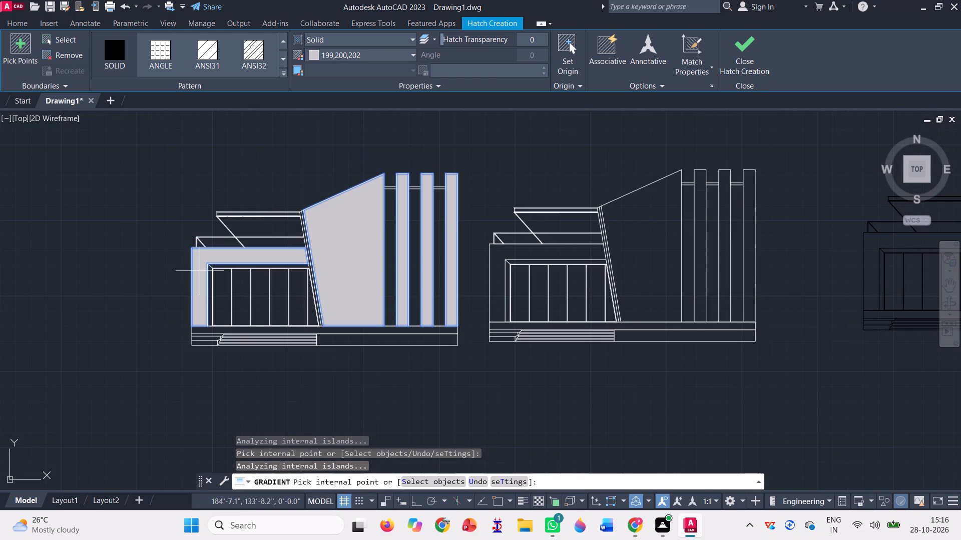
scroll(399, 328, up, 2)
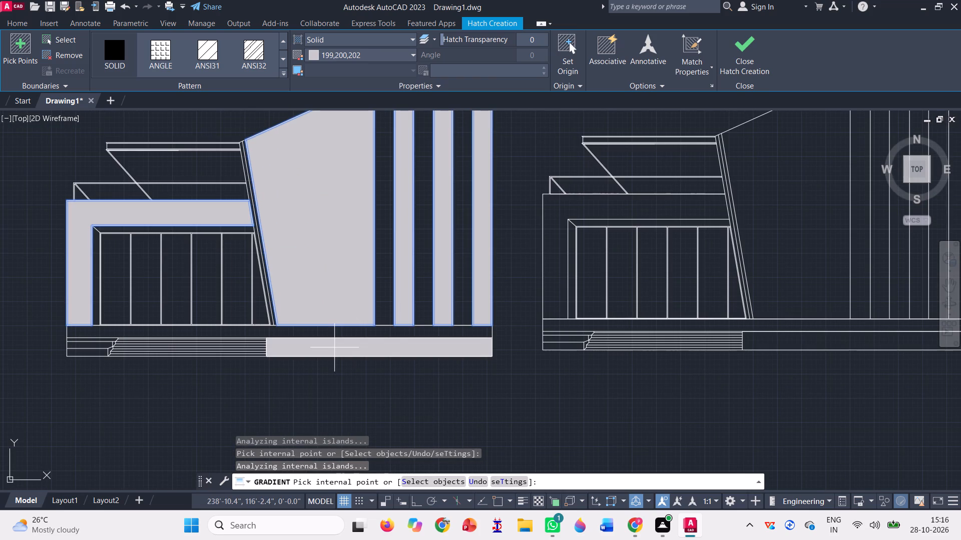
scroll(360, 340, down, 1)
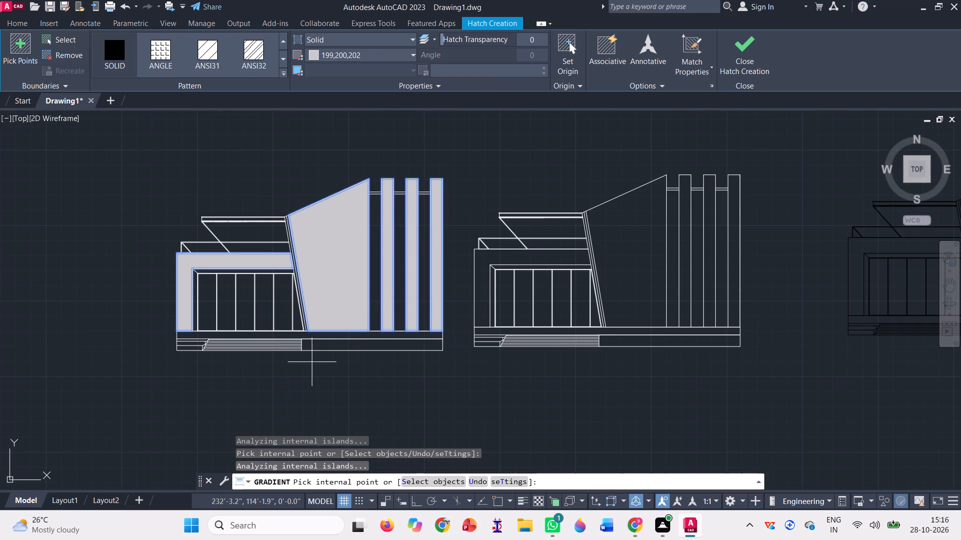
scroll(358, 350, up, 2)
click(386, 341)
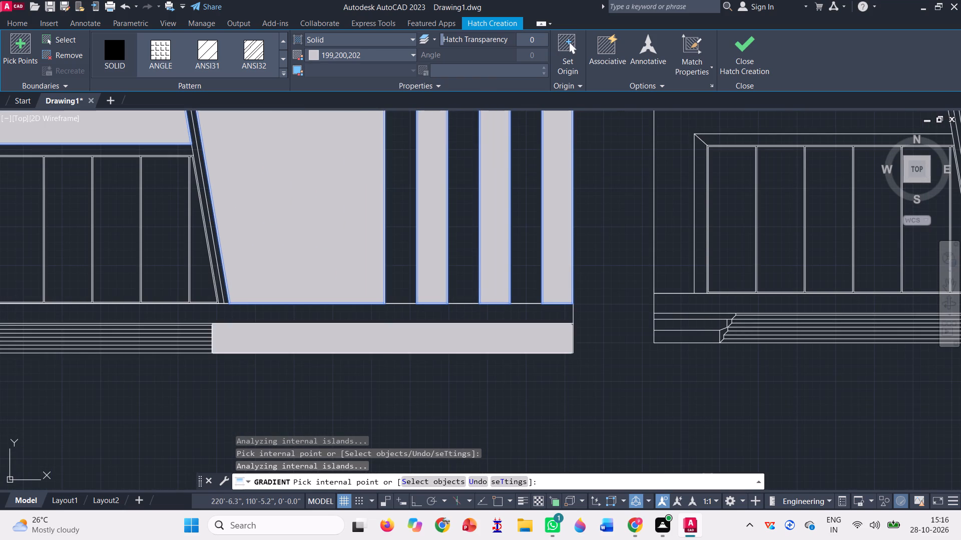
Fill the low plinth block and the stepped end faces at the stairs' profiled end with the 199,200,202 solid hatch.
scroll(379, 352, down, 1)
scroll(105, 340, up, 2)
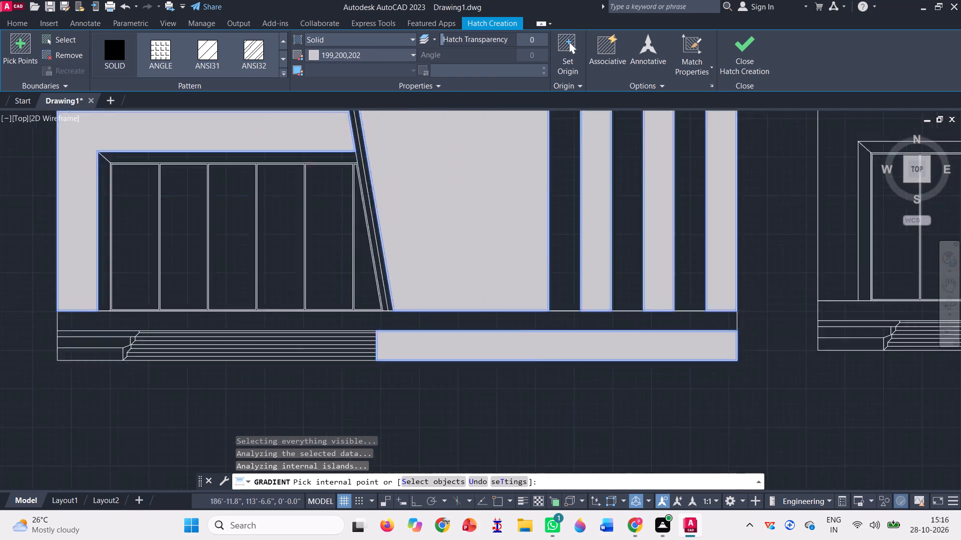
scroll(105, 340, up, 1)
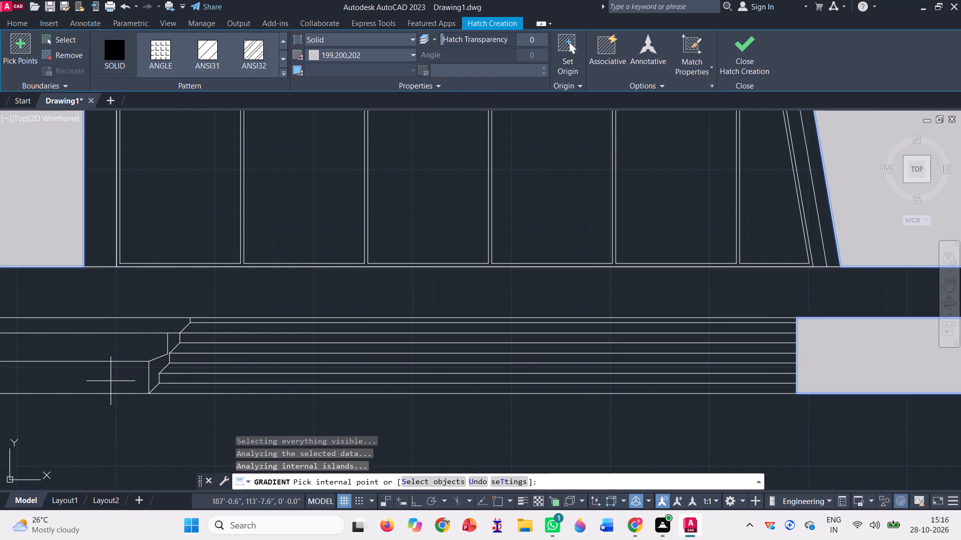
click(110, 381)
scroll(162, 359, up, 3)
click(167, 379)
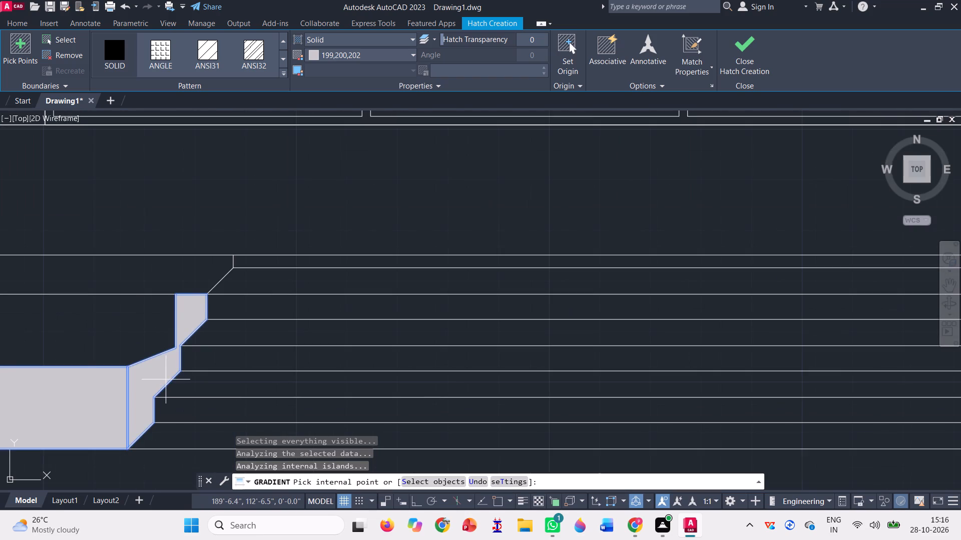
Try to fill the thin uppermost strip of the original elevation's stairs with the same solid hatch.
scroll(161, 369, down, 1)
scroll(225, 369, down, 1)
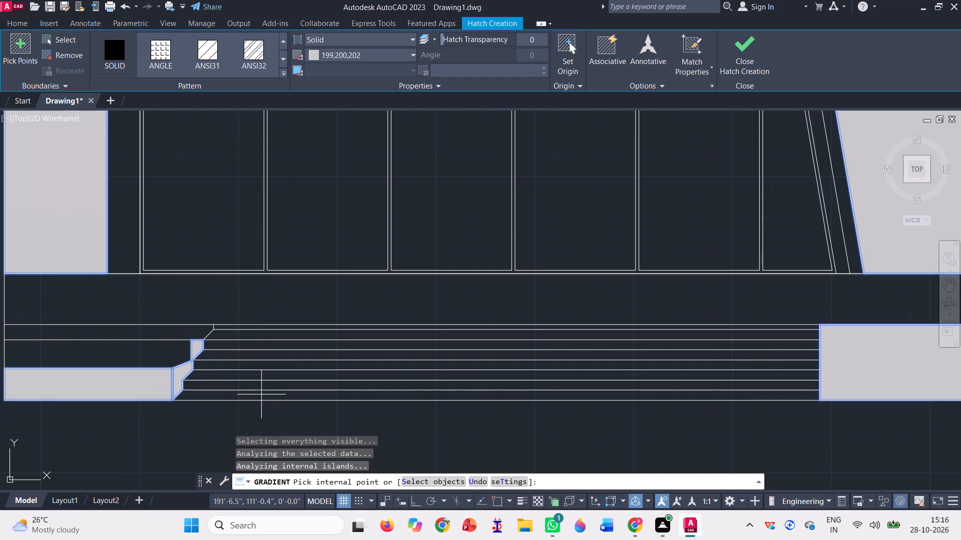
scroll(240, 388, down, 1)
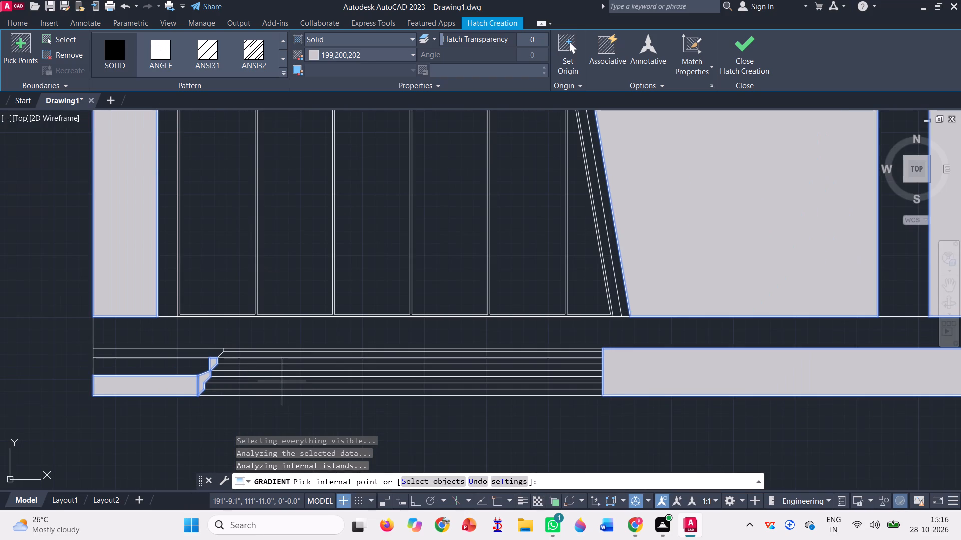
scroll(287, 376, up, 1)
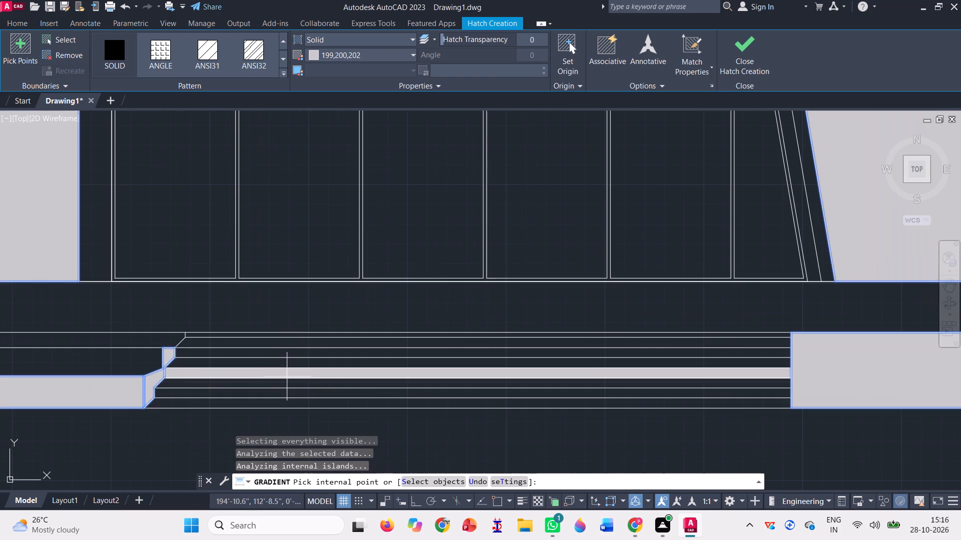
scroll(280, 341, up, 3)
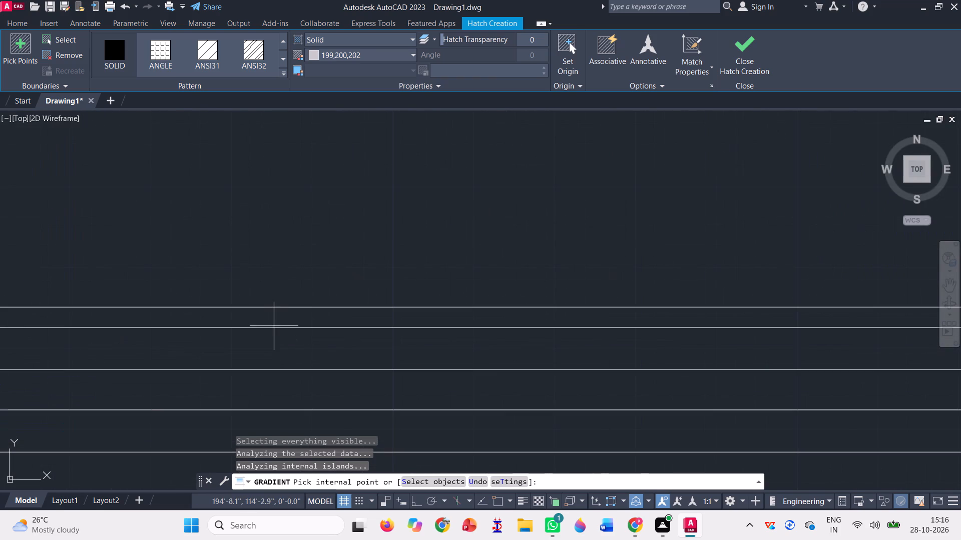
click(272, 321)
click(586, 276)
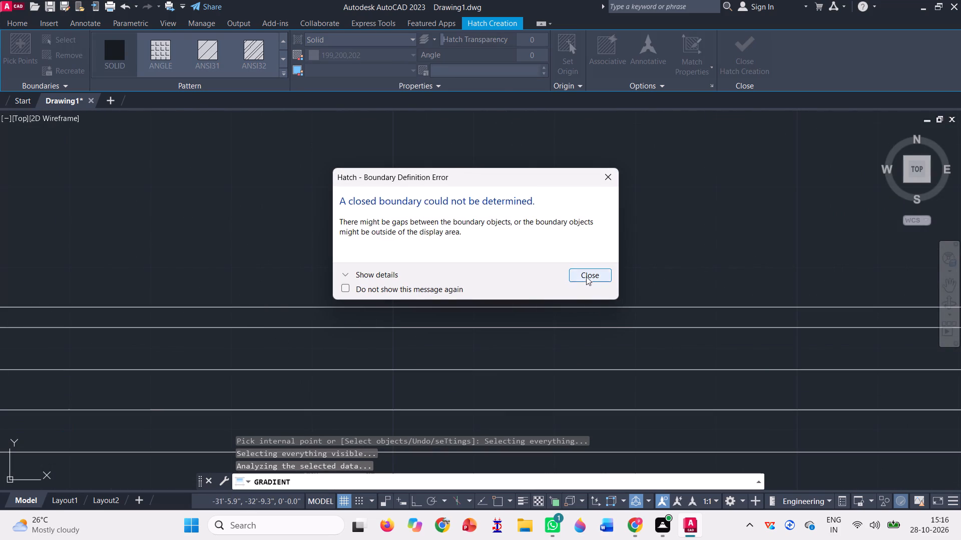
Fill all eight horizontal strips of the original elevation's stairs with the same light grey solid hatch.
scroll(322, 321, down, 2)
scroll(213, 323, down, 1)
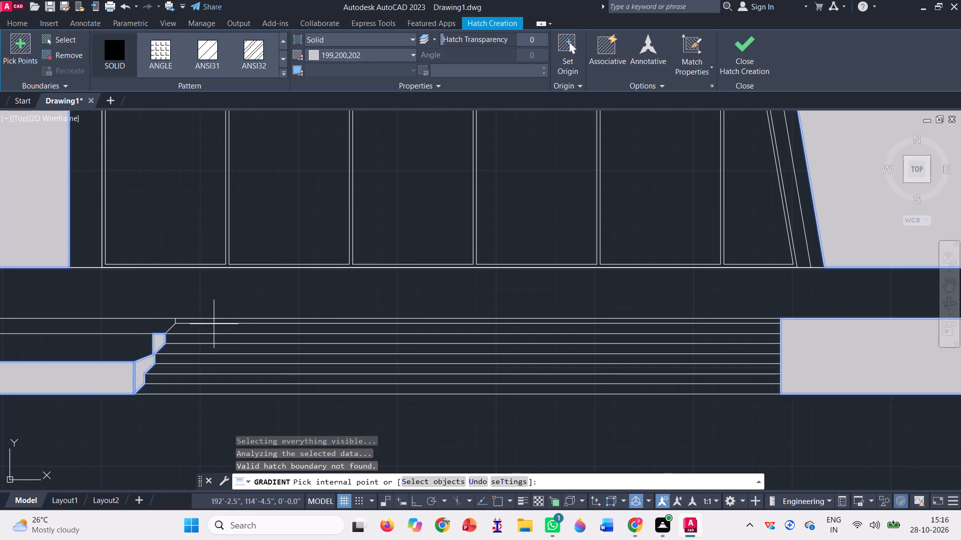
scroll(227, 321, up, 1)
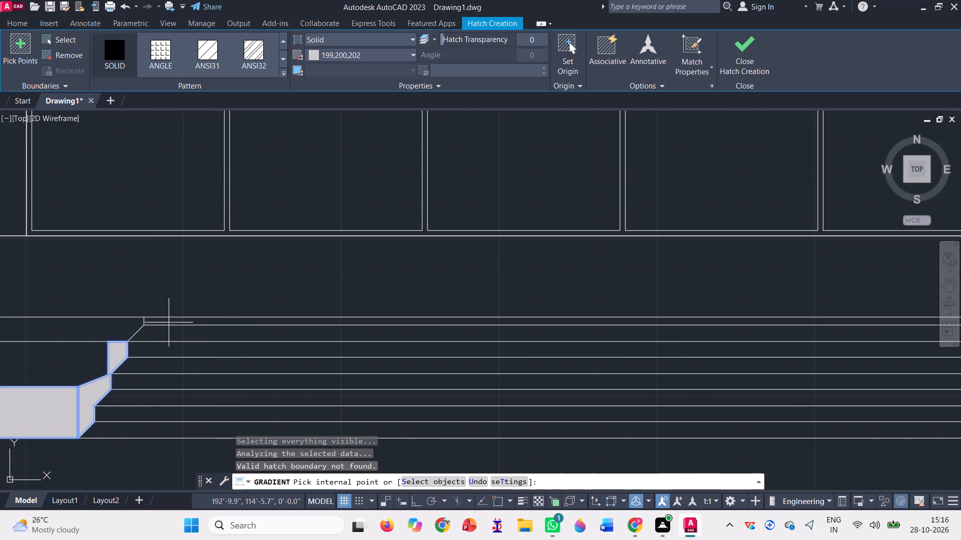
click(169, 322)
click(186, 333)
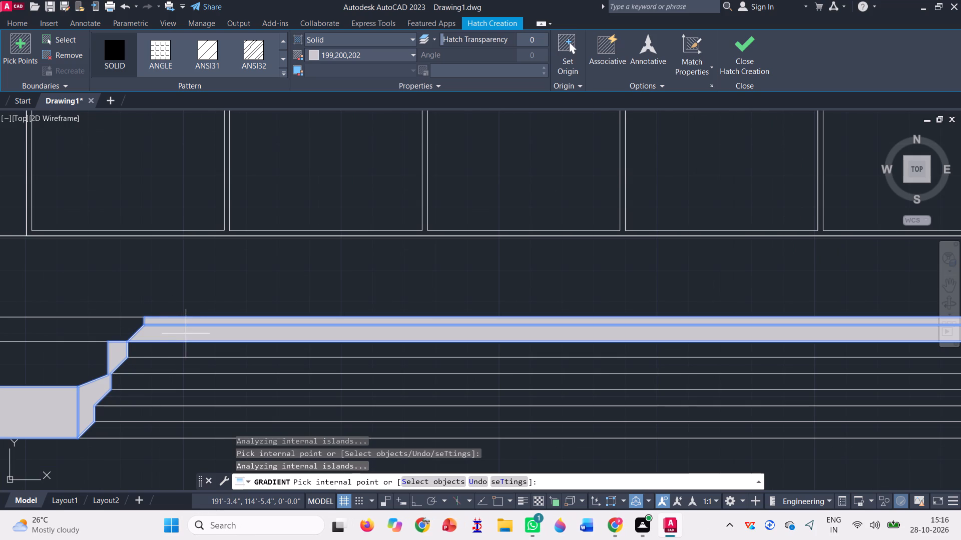
click(179, 344)
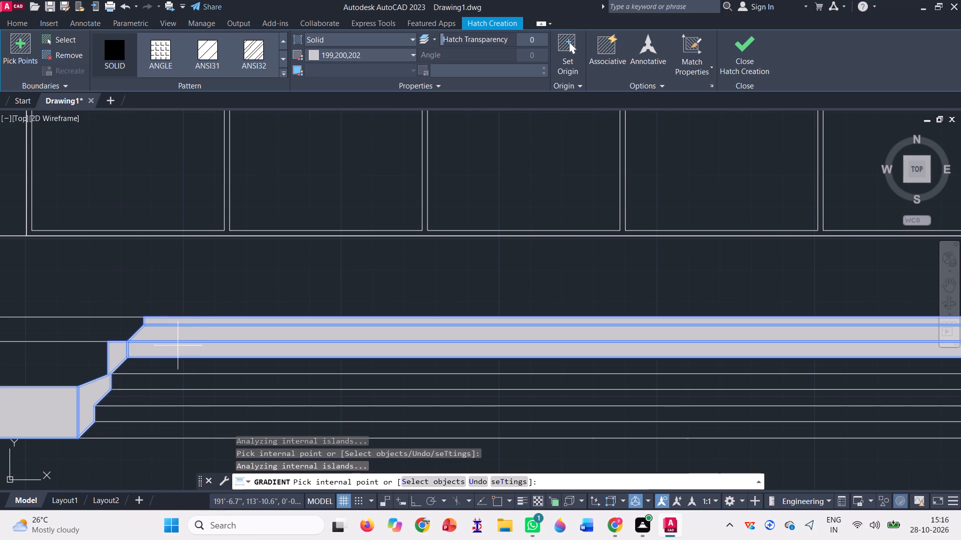
click(171, 363)
click(174, 387)
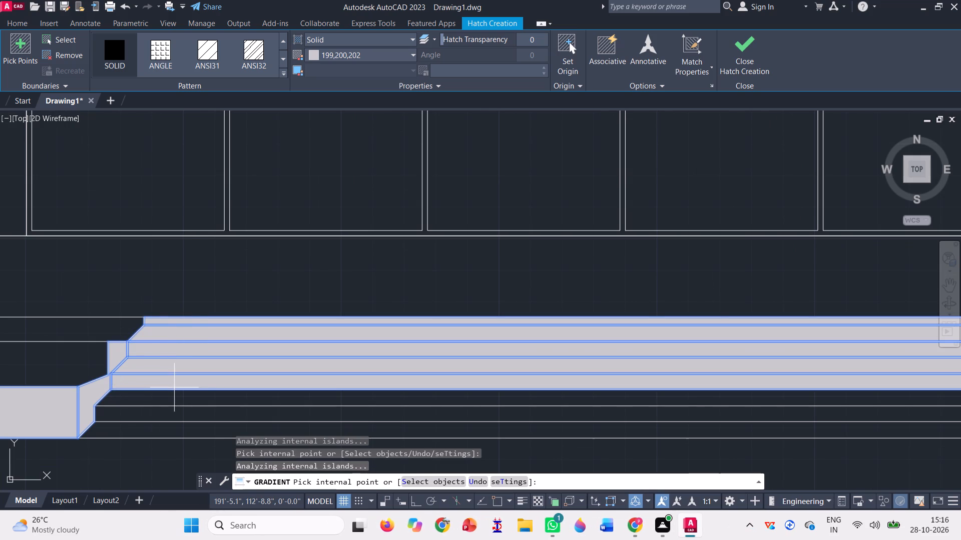
click(171, 392)
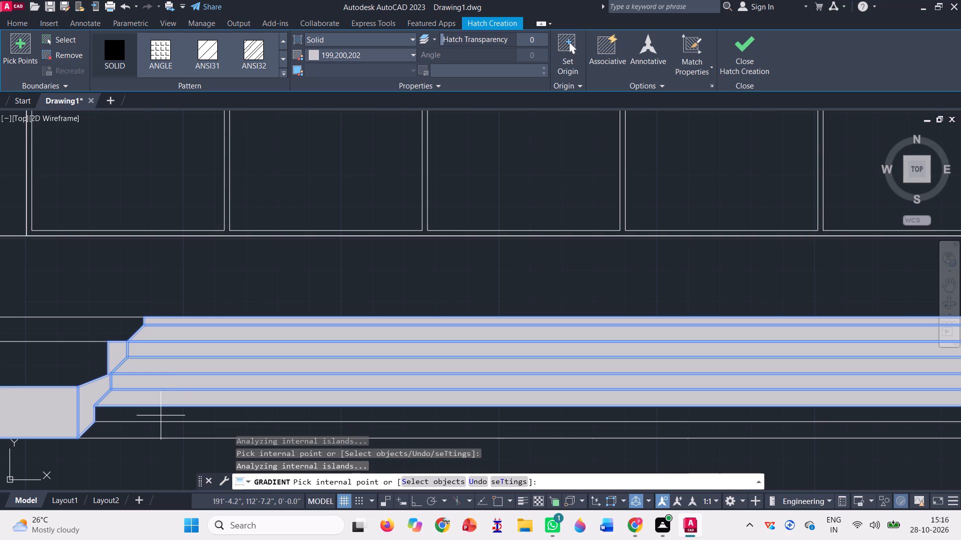
click(161, 415)
click(163, 435)
scroll(154, 433, down, 1)
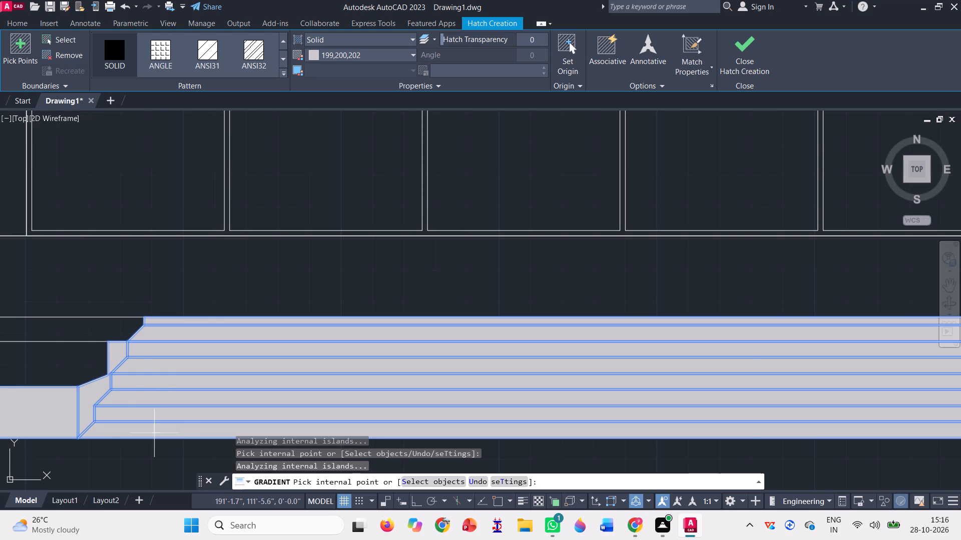
Fill the full-width base band above the stairs with the same solid hatch and finish the hatch.
click(189, 336)
scroll(209, 352, down, 3)
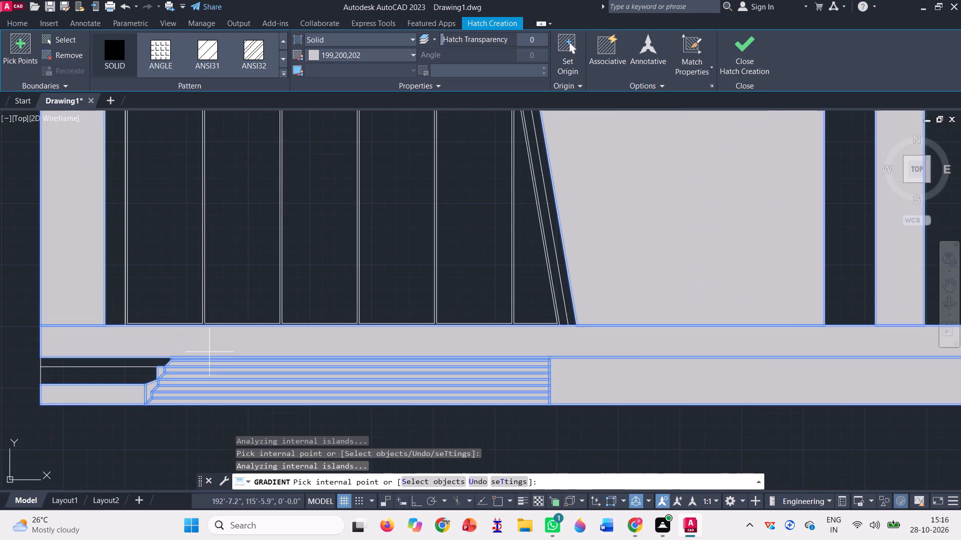
scroll(171, 360, down, 2)
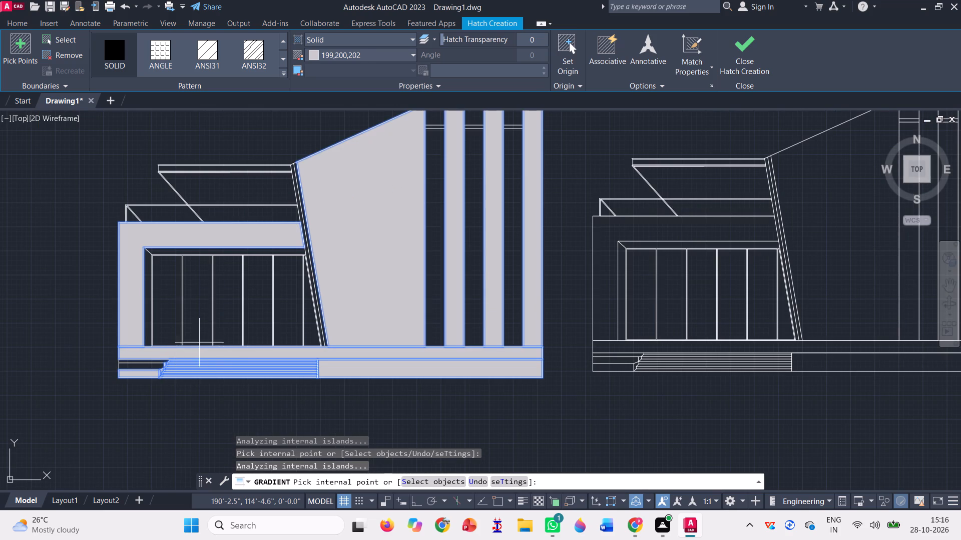
scroll(154, 370, up, 4)
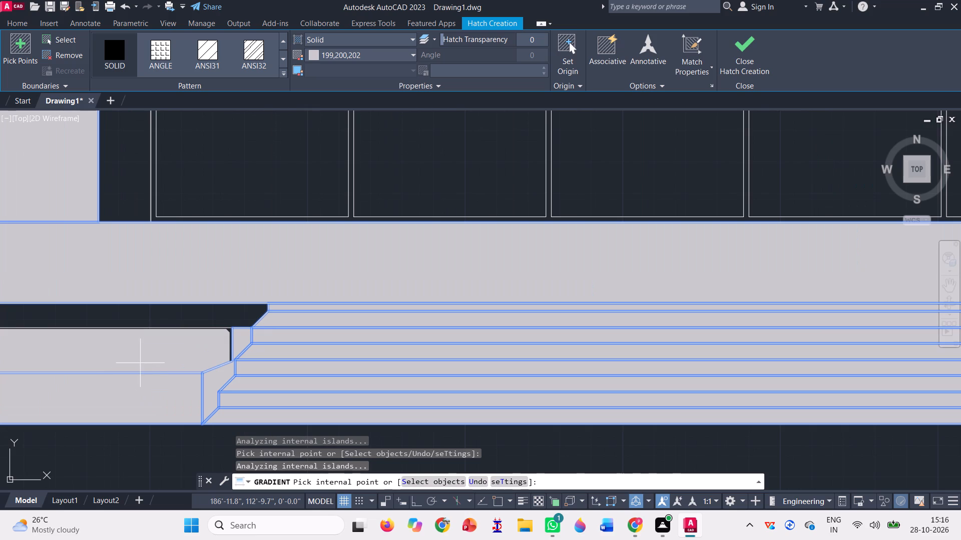
scroll(172, 369, down, 1)
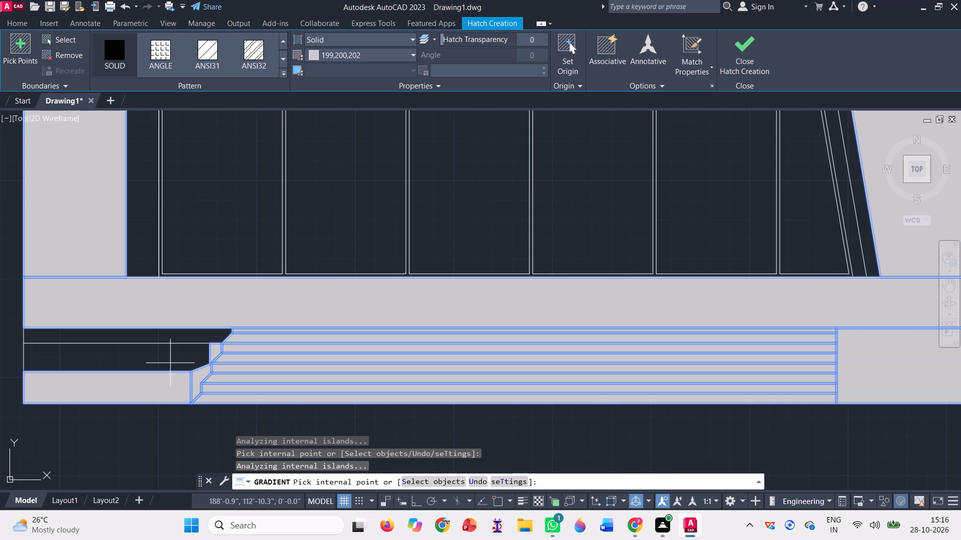
scroll(130, 386, down, 3)
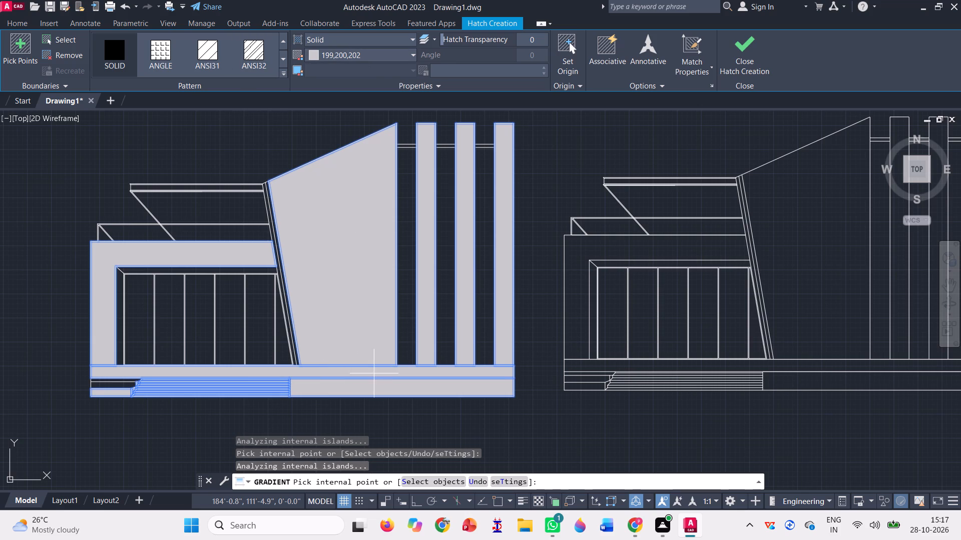
click(753, 51)
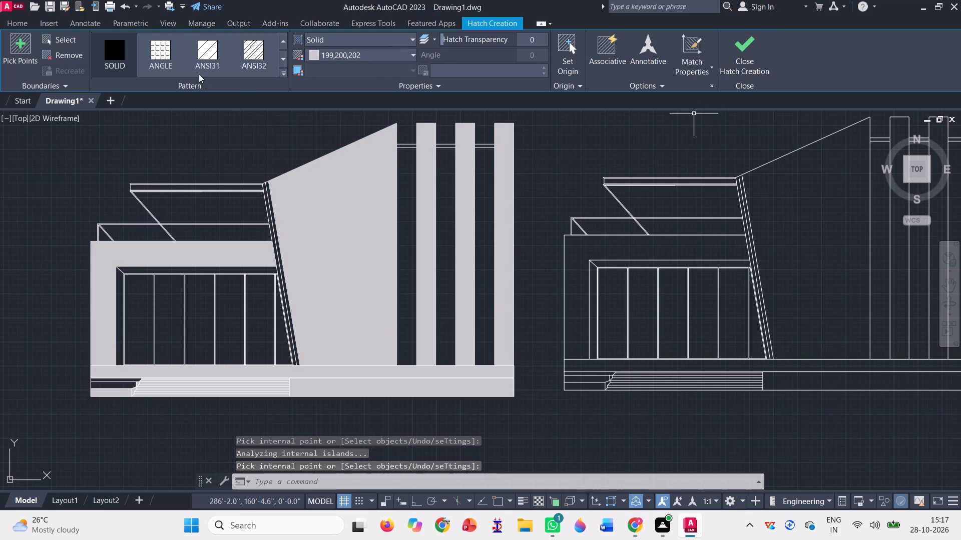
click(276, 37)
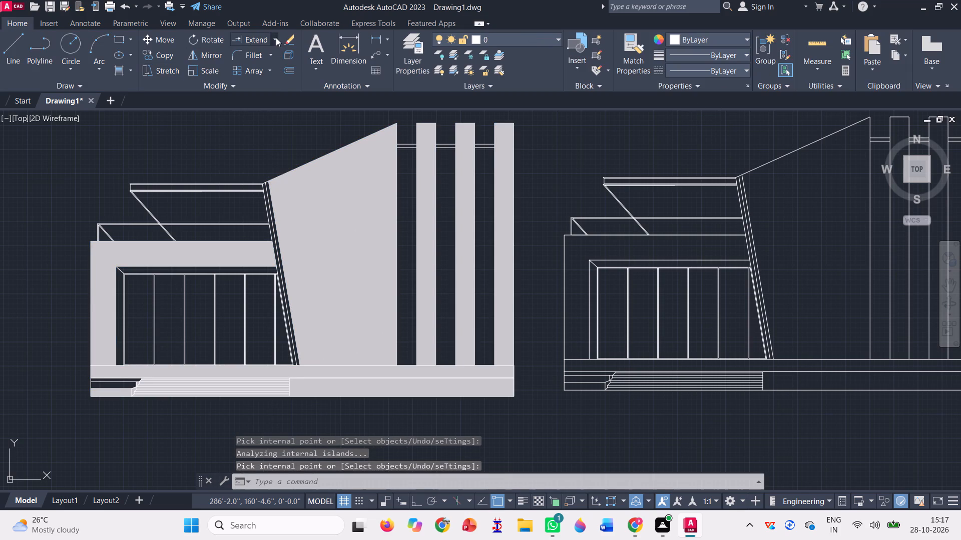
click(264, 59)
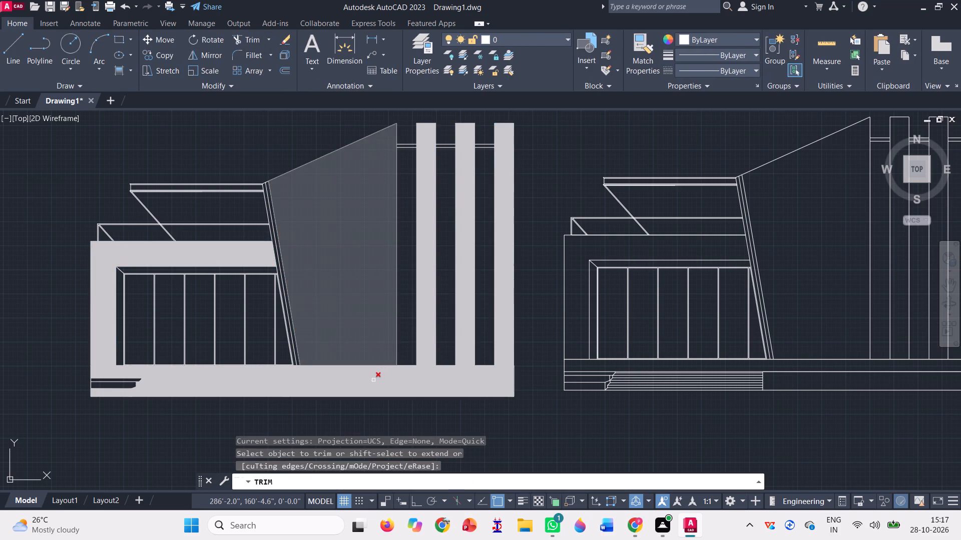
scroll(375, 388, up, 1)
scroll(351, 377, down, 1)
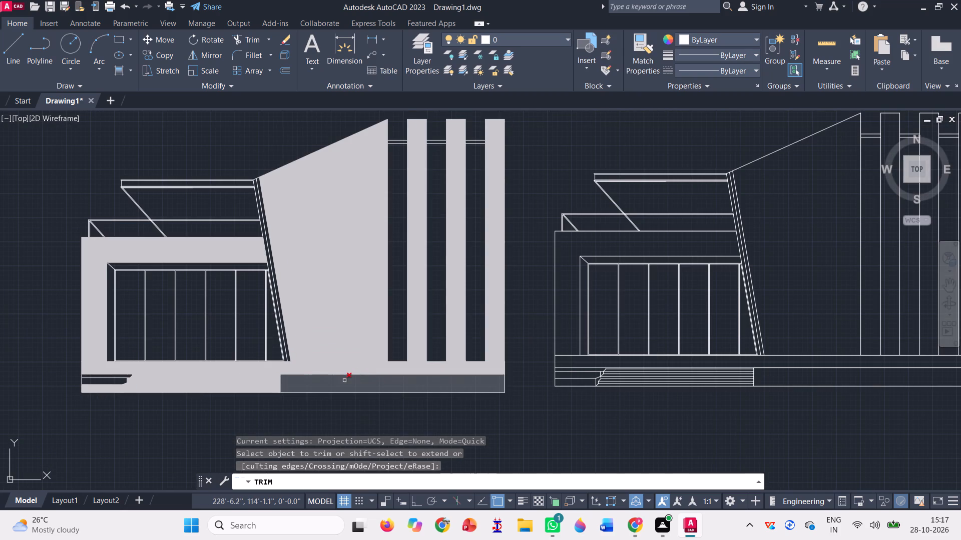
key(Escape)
Draw a horizontal line across the upper part of the plinth block in the unfilled white elevation, from the stairs to the outer edge.
key(l)
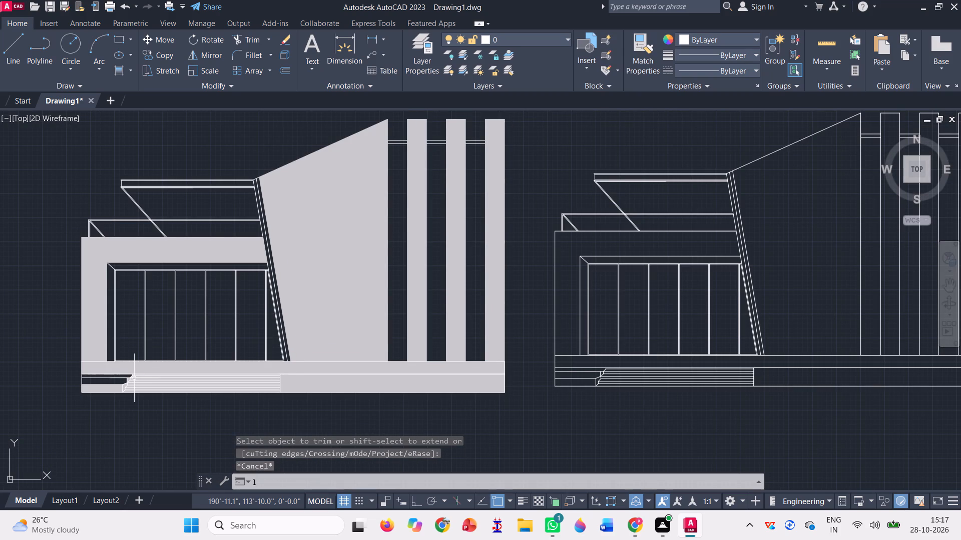
key(Return)
scroll(191, 315, down, 1)
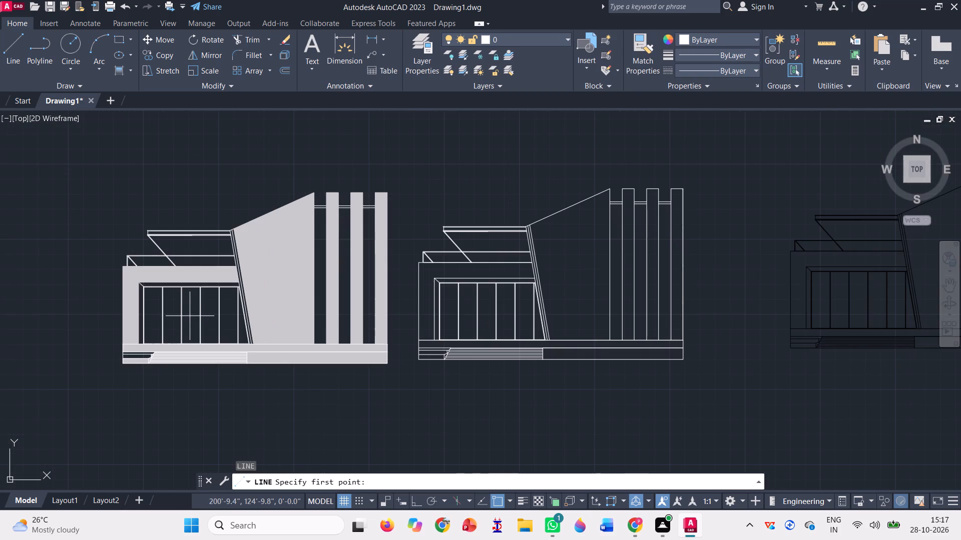
scroll(656, 391, up, 2)
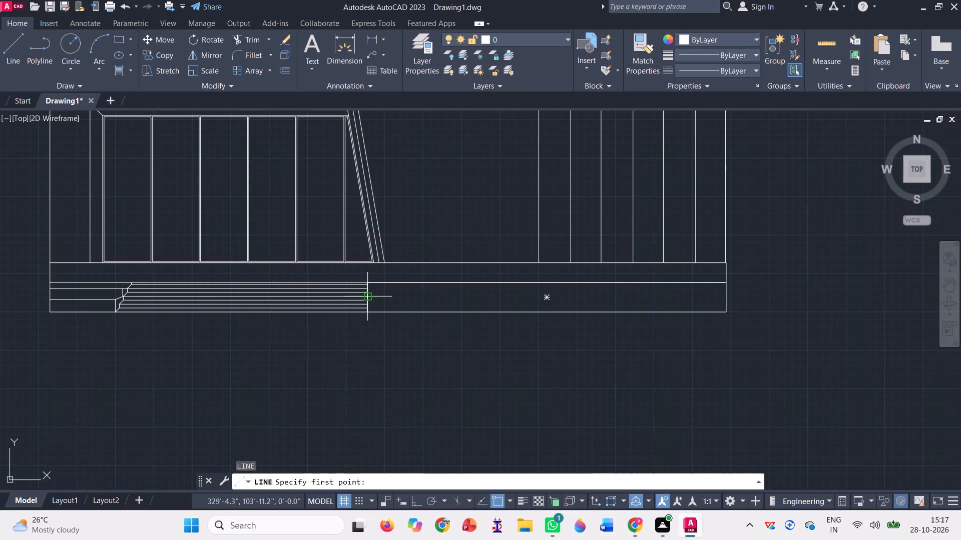
scroll(366, 293, up, 3)
click(368, 278)
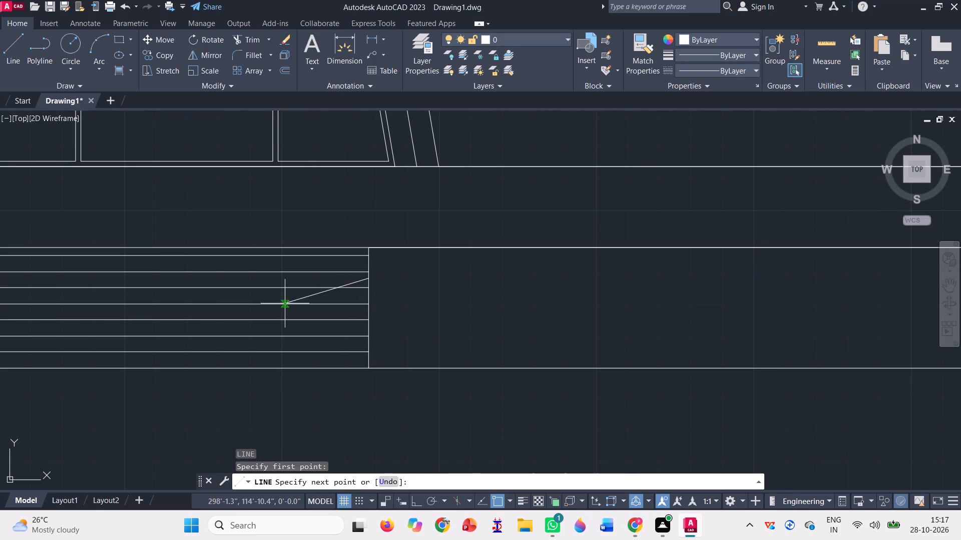
scroll(284, 303, down, 2)
key(F8)
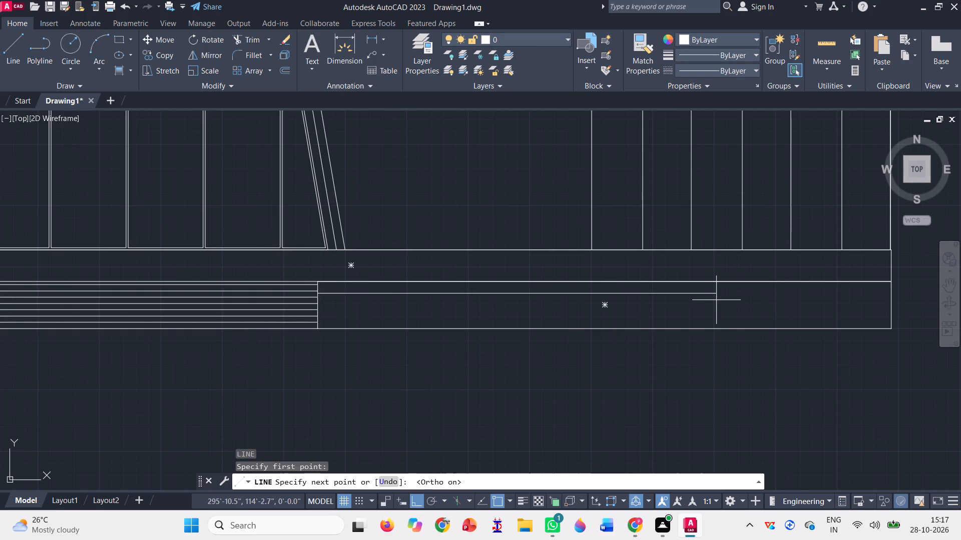
click(891, 294)
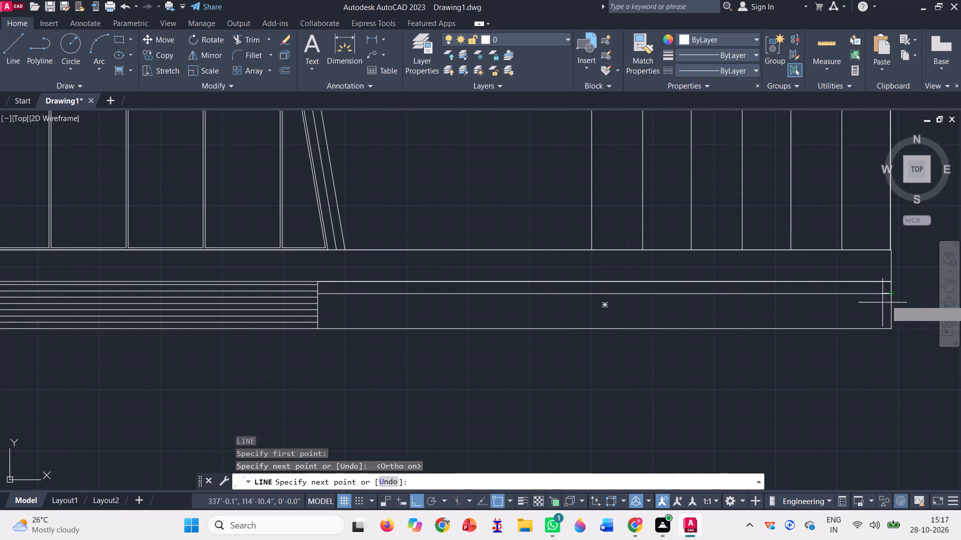
key(space)
Copy the new plinth line from the white elevation to the black elevation, aligning the outer bottom corners of the plinths.
click(551, 300)
click(534, 290)
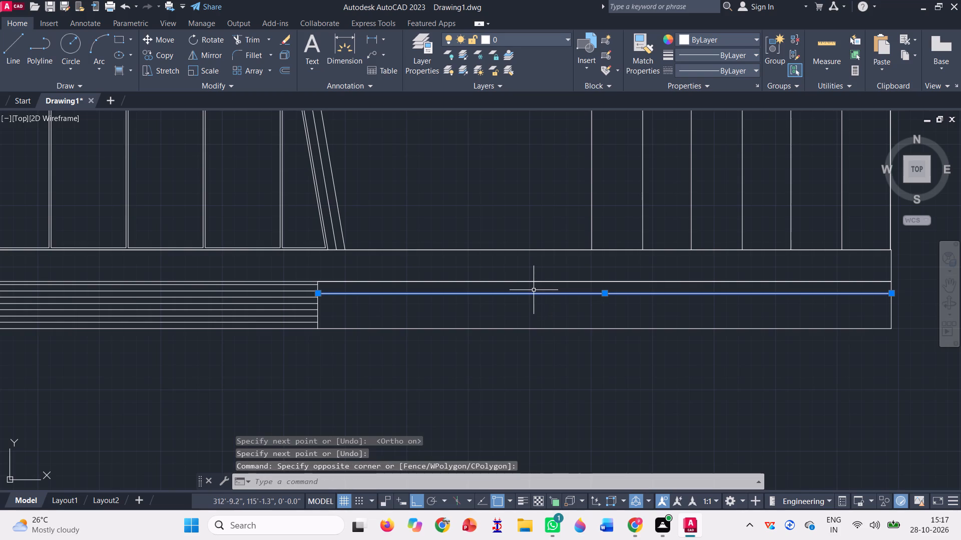
text(co)
key(space)
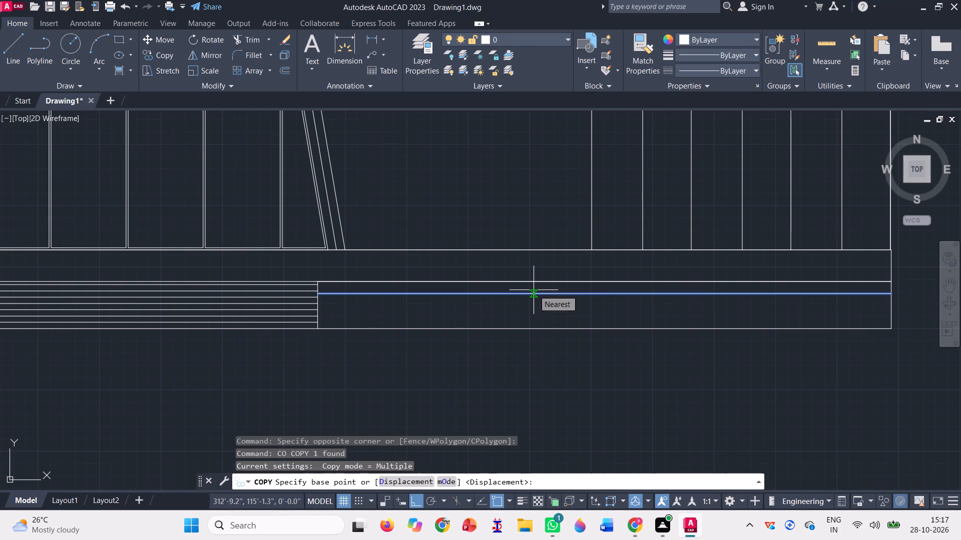
scroll(511, 302, down, 1)
click(752, 319)
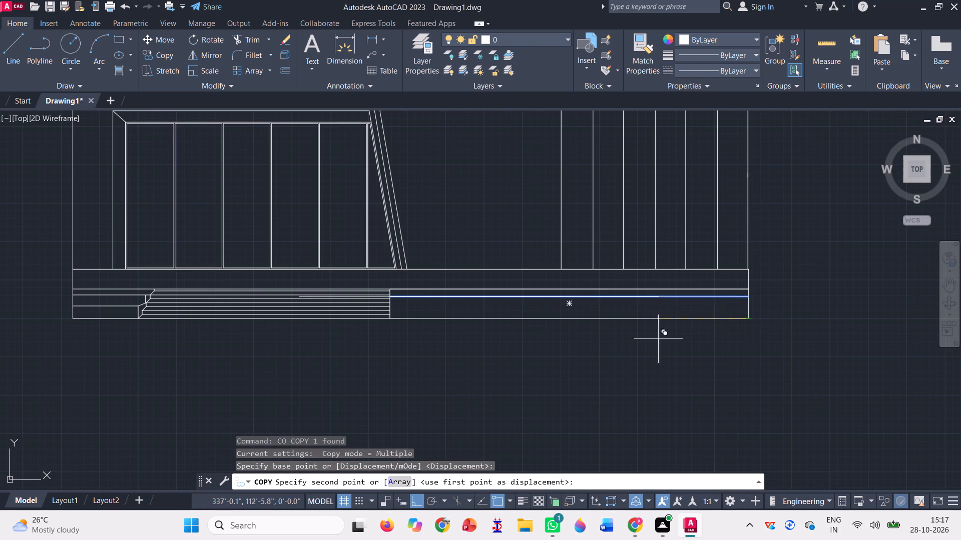
scroll(470, 313, down, 1)
key(F8)
scroll(470, 314, down, 1)
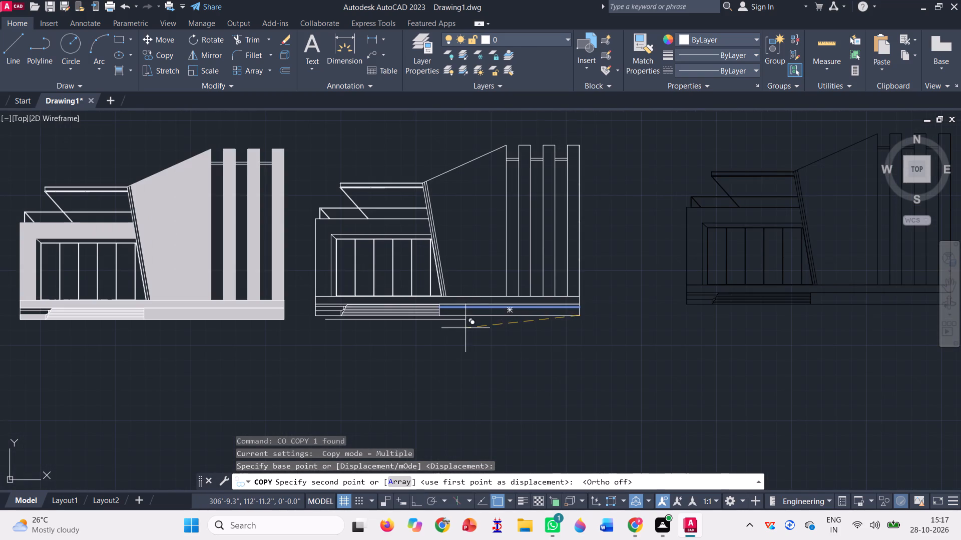
scroll(614, 304, down, 1)
scroll(811, 296, up, 3)
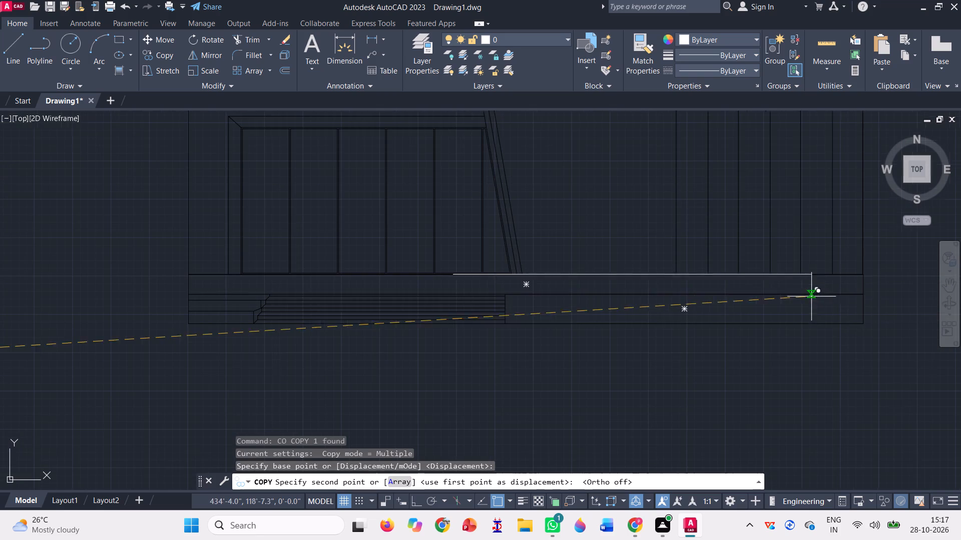
click(865, 321)
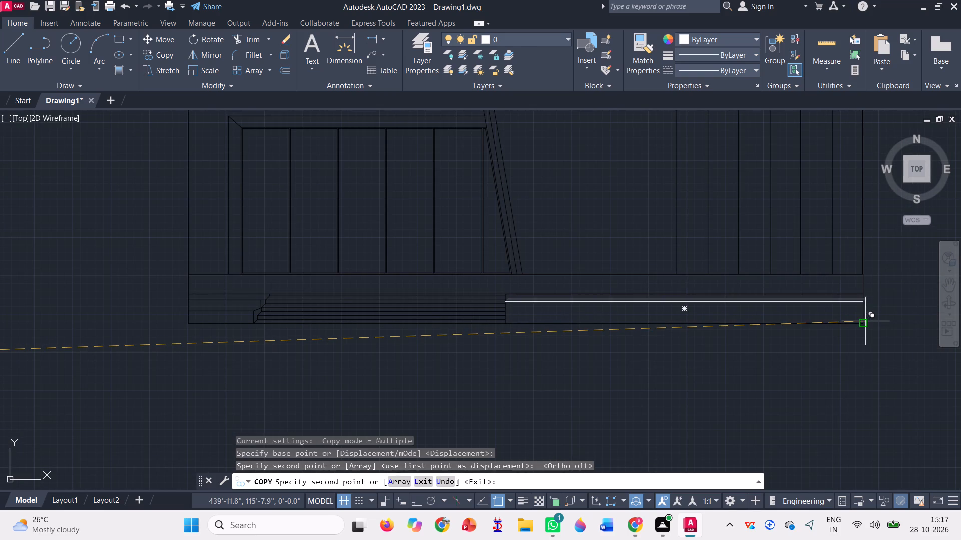
Place another copy of the plinth line on the hatched original elevation at its outer bottom corner and finish copying.
scroll(776, 308, down, 3)
scroll(371, 300, up, 1)
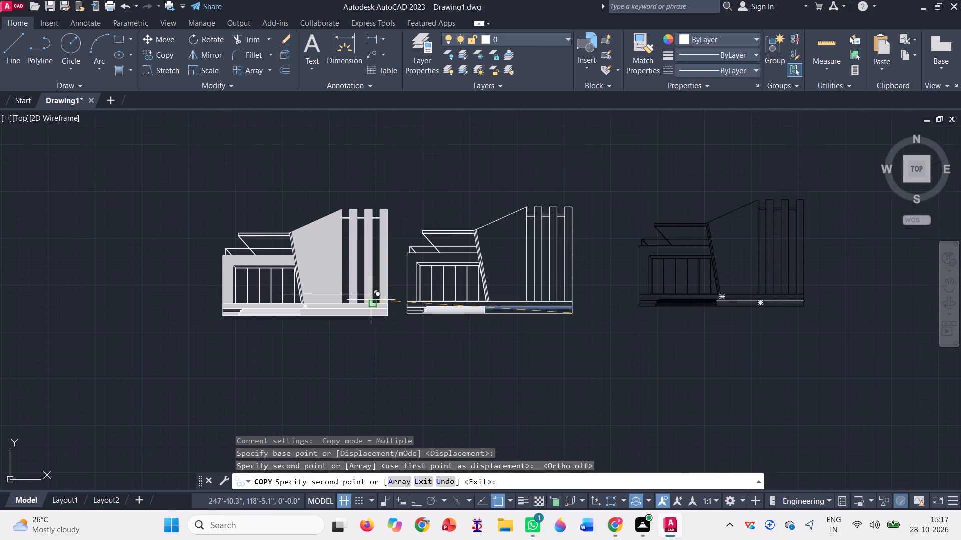
scroll(371, 300, up, 2)
click(437, 366)
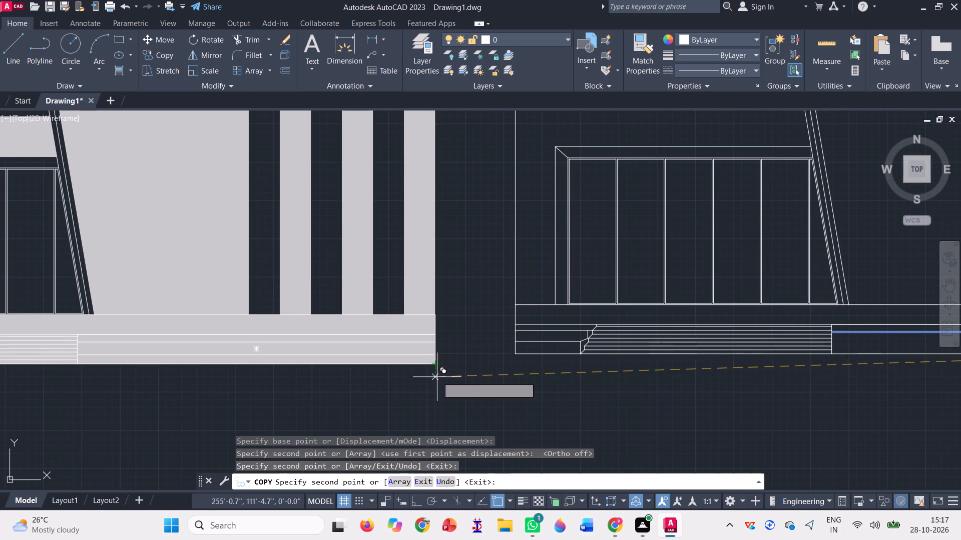
scroll(461, 341, down, 1)
key(space)
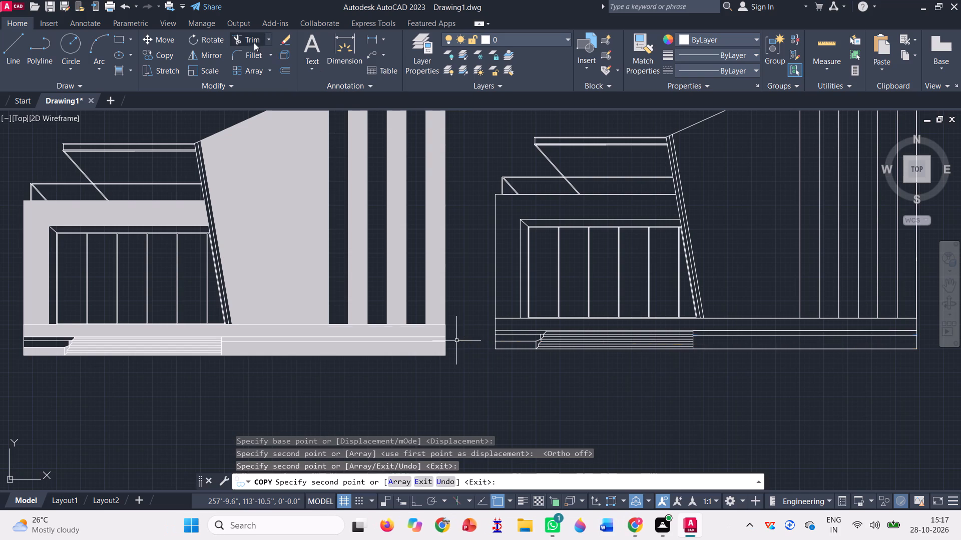
Trim away the solid hatch from the plinth block beside the stairs in the original elevation.
click(254, 42)
scroll(371, 346, up, 3)
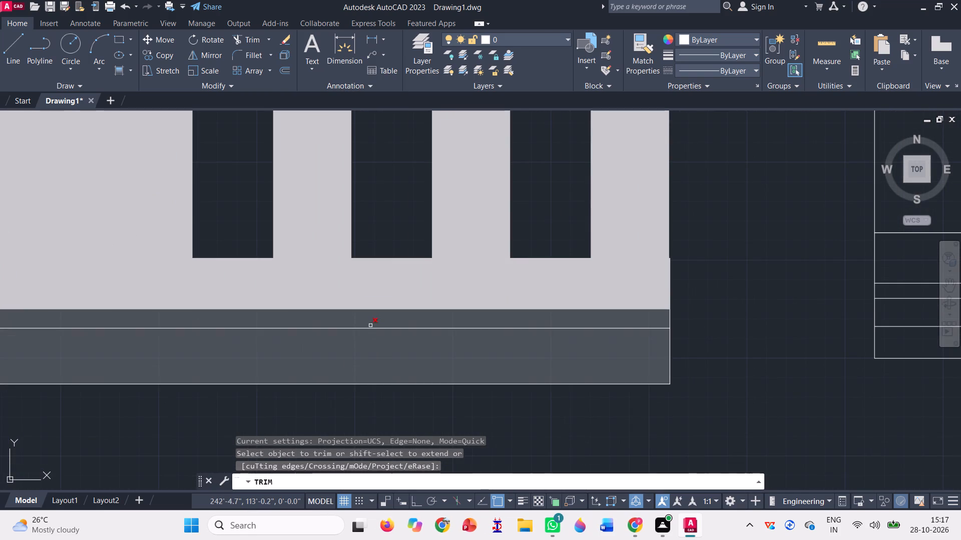
click(367, 323)
scroll(398, 341, down, 3)
scroll(312, 383, down, 1)
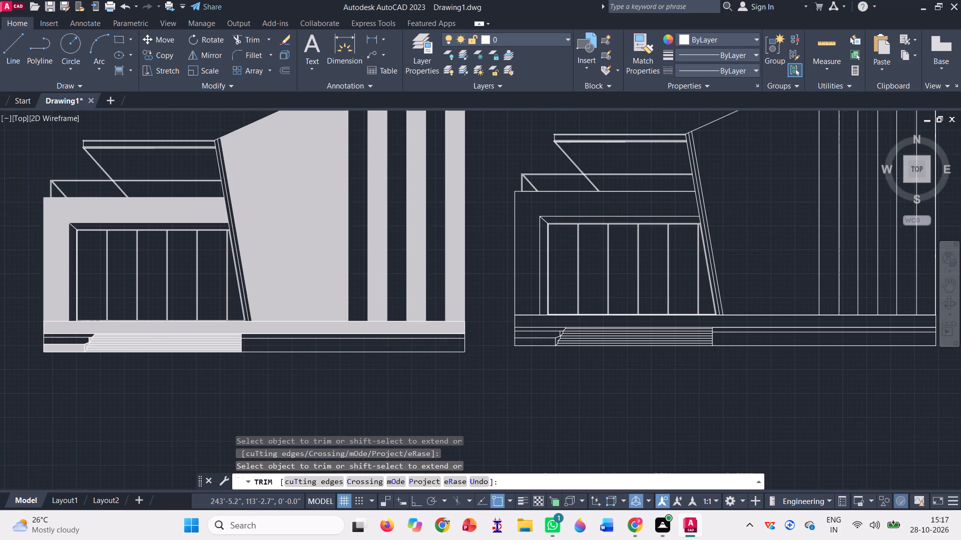
key(Escape)
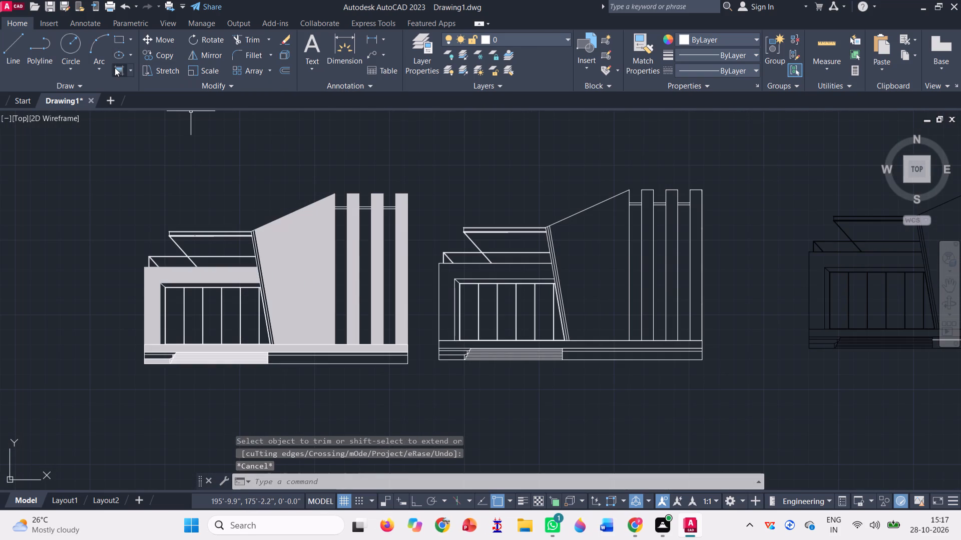
Fill the plinth strip below the copied line in the original elevation with a solid hatch in colour 199,200,202.
click(115, 67)
scroll(202, 54, up, 6)
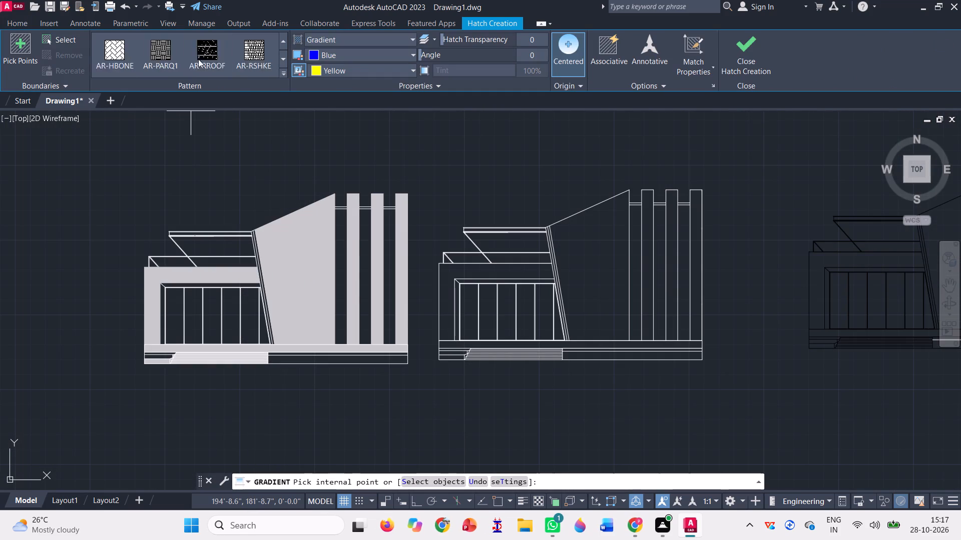
scroll(198, 59, up, 5)
click(102, 56)
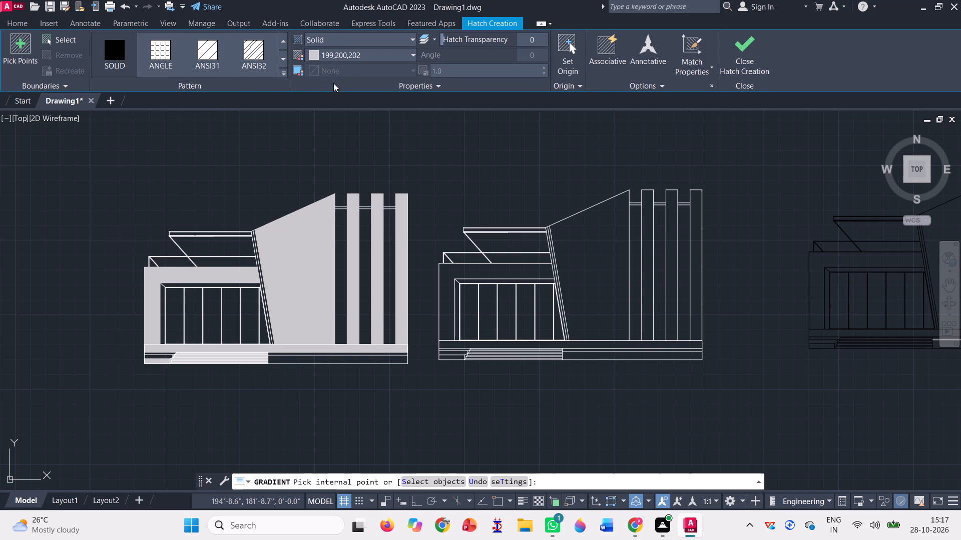
scroll(325, 373, up, 4)
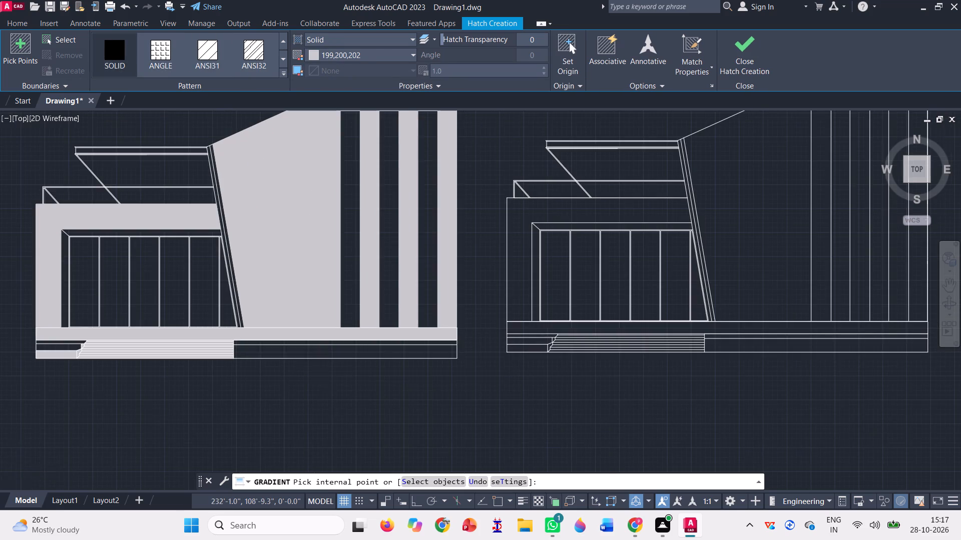
scroll(320, 360, up, 2)
click(302, 331)
scroll(336, 372, down, 5)
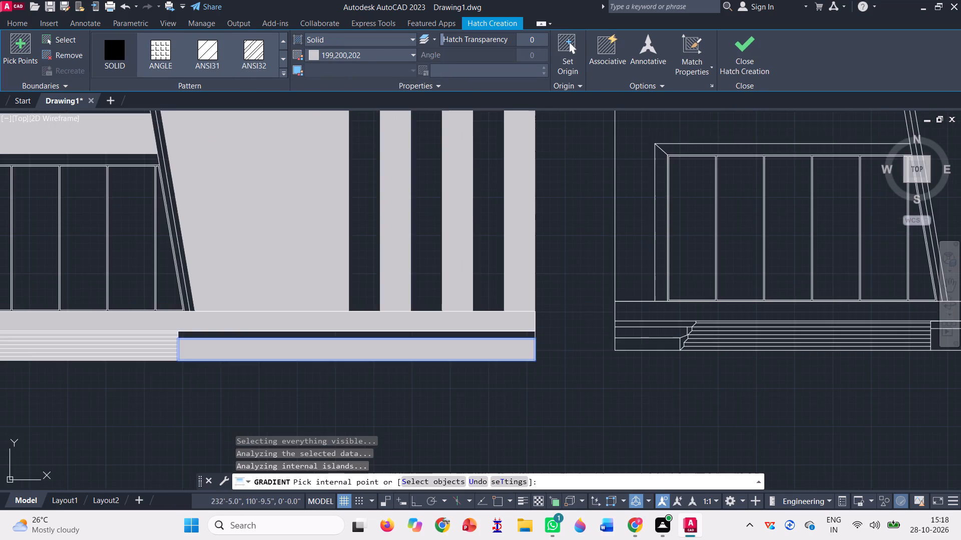
scroll(316, 363, down, 2)
click(750, 53)
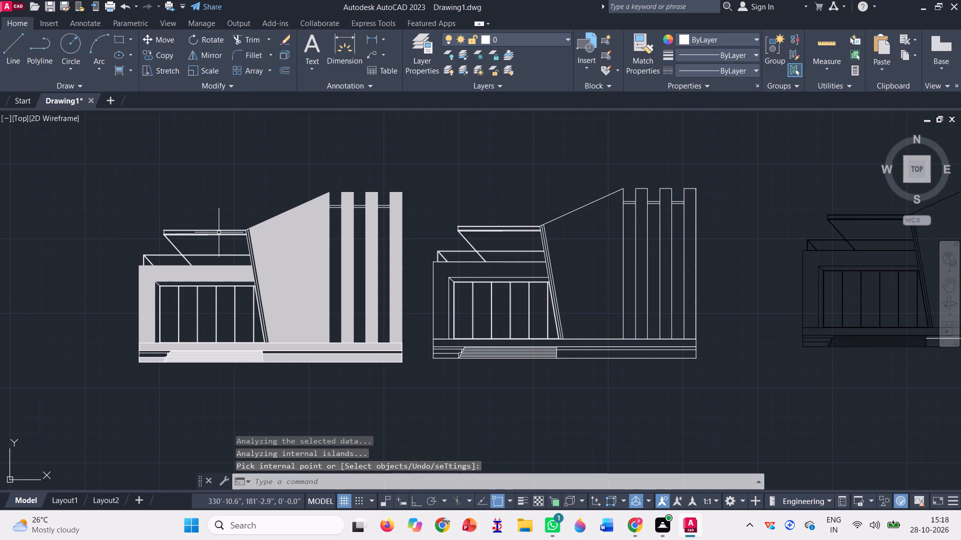
Draw a horizontal line in the white elevation from the lower end of the short vertical edge beside the stairs to the left outer edge.
key(l)
key(Return)
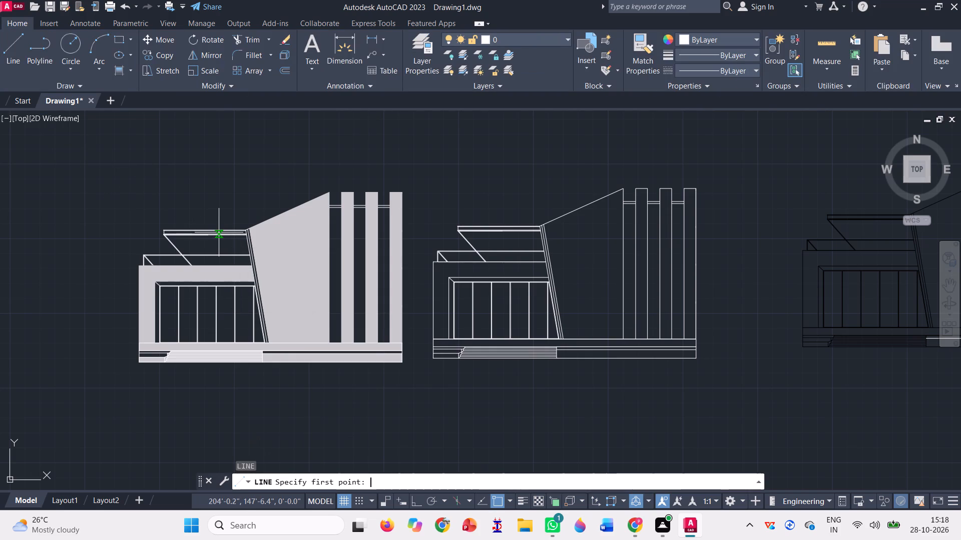
scroll(303, 315, up, 2)
scroll(533, 358, down, 1)
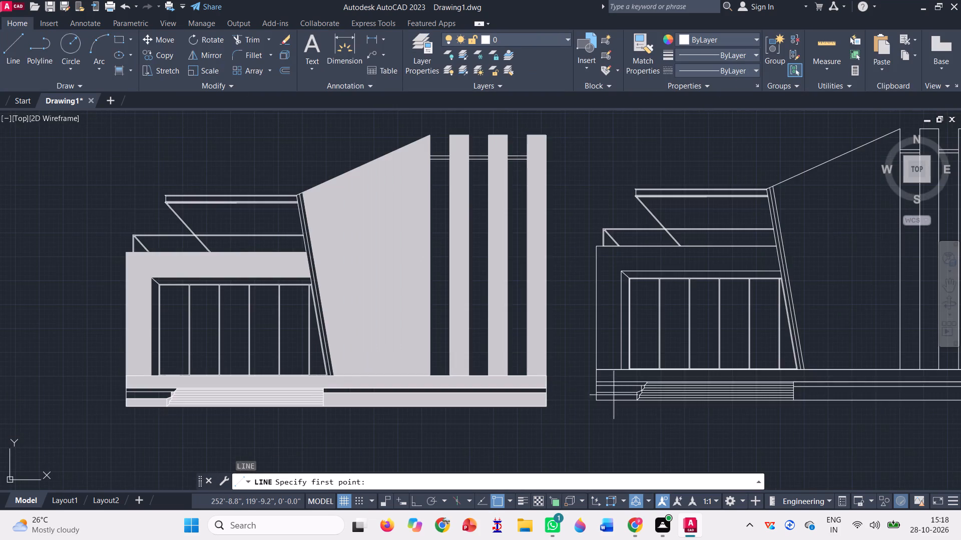
scroll(693, 400, up, 2)
scroll(541, 386, up, 2)
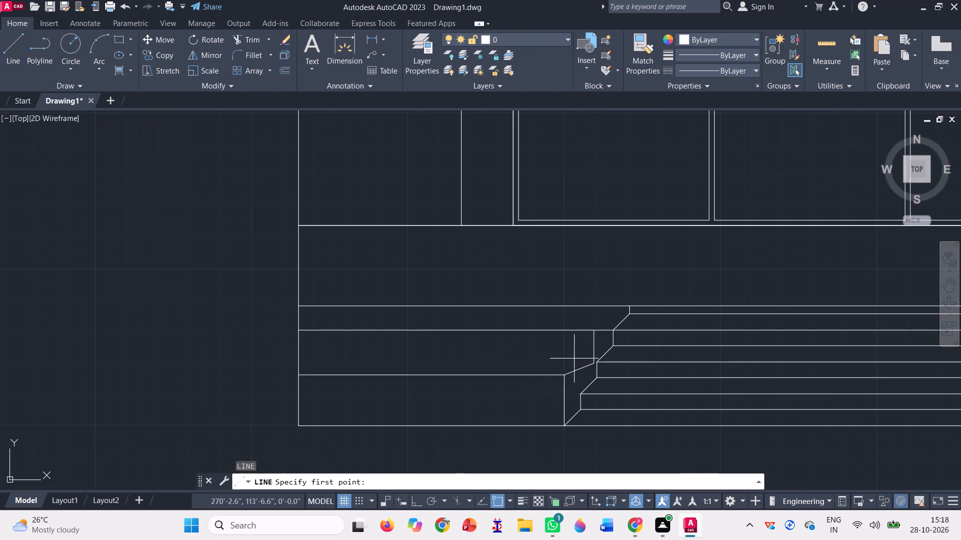
click(593, 362)
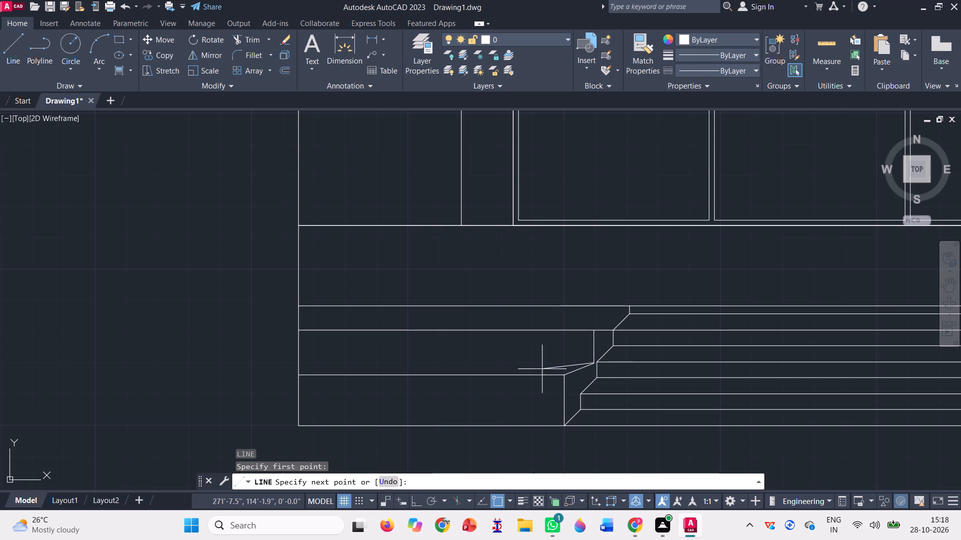
click(300, 360)
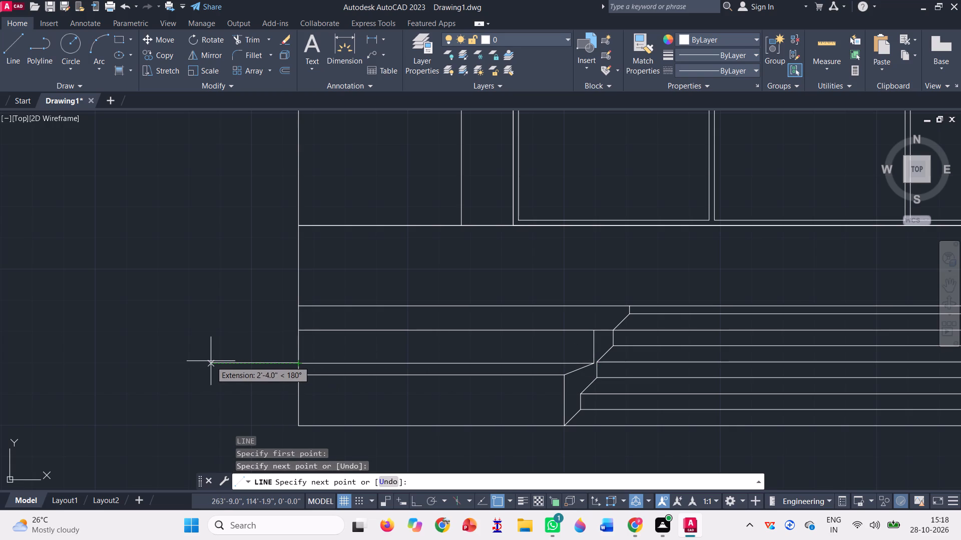
key(space)
Copy the short line beside the stairs from the white elevation, using a point on its outer plinth edge, to the black elevation's outer bottom corner.
click(424, 368)
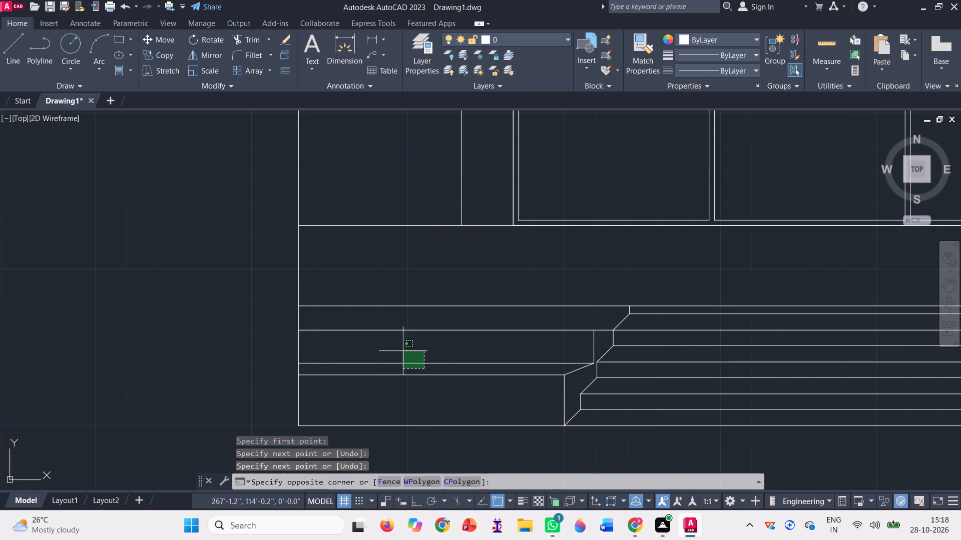
click(403, 351)
scroll(231, 335, down, 2)
text(co)
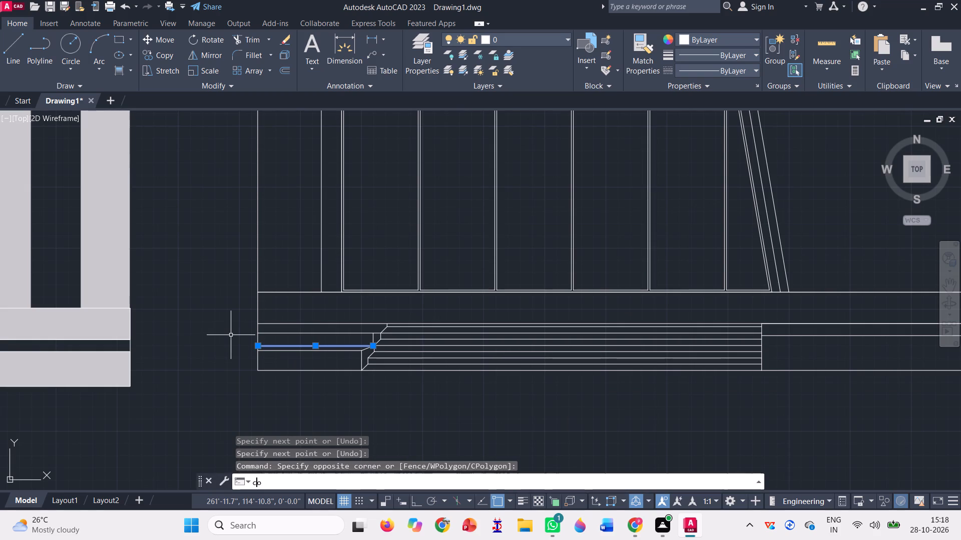
key(space)
scroll(231, 335, down, 1)
scroll(324, 406, down, 2)
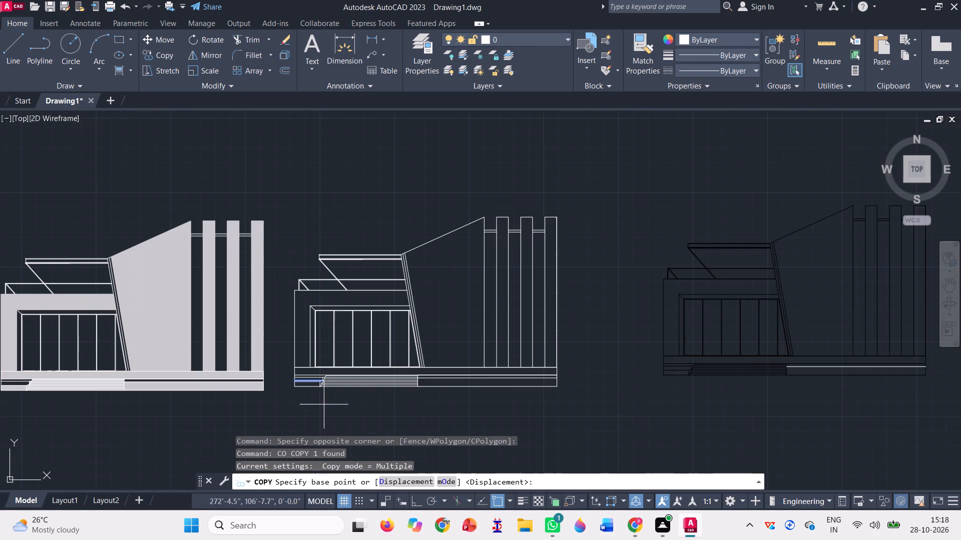
click(557, 382)
scroll(357, 313, down, 1)
scroll(719, 340, up, 3)
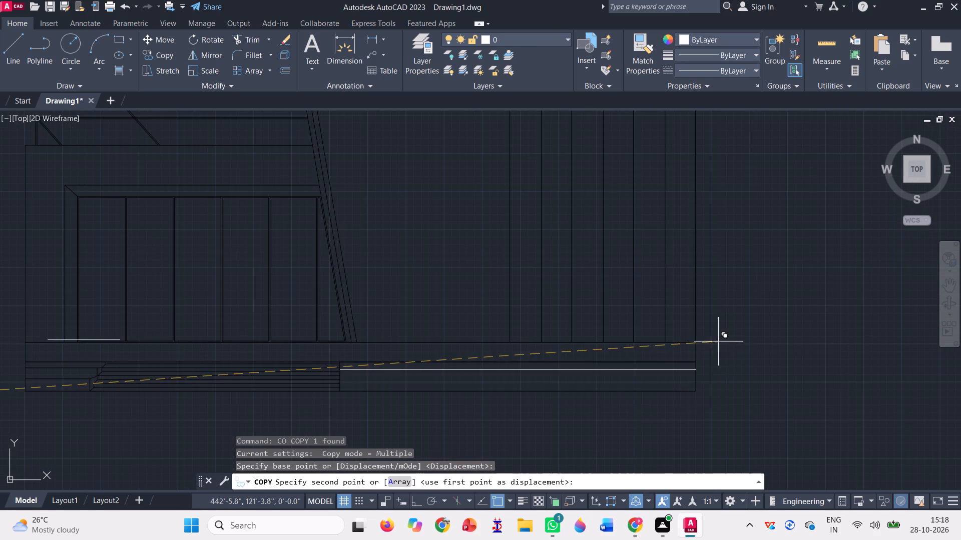
click(699, 392)
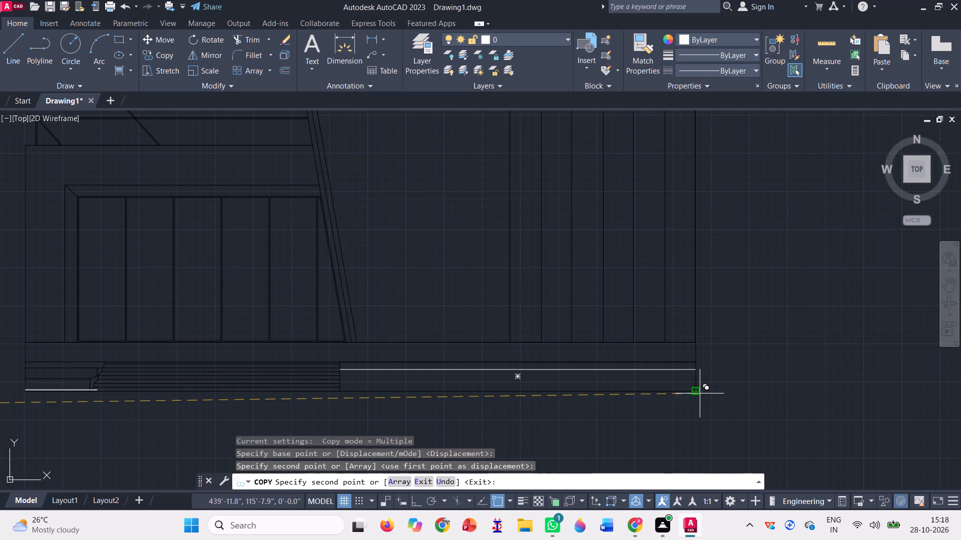
Place another copy of the short line at the black elevation's outer bottom corner and end the Copy command.
scroll(715, 367, down, 2)
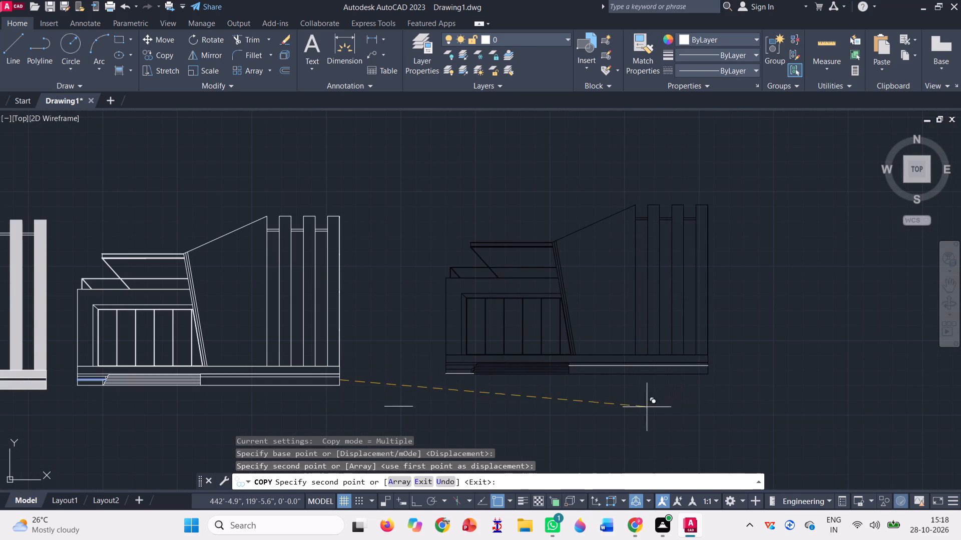
scroll(487, 395, up, 3)
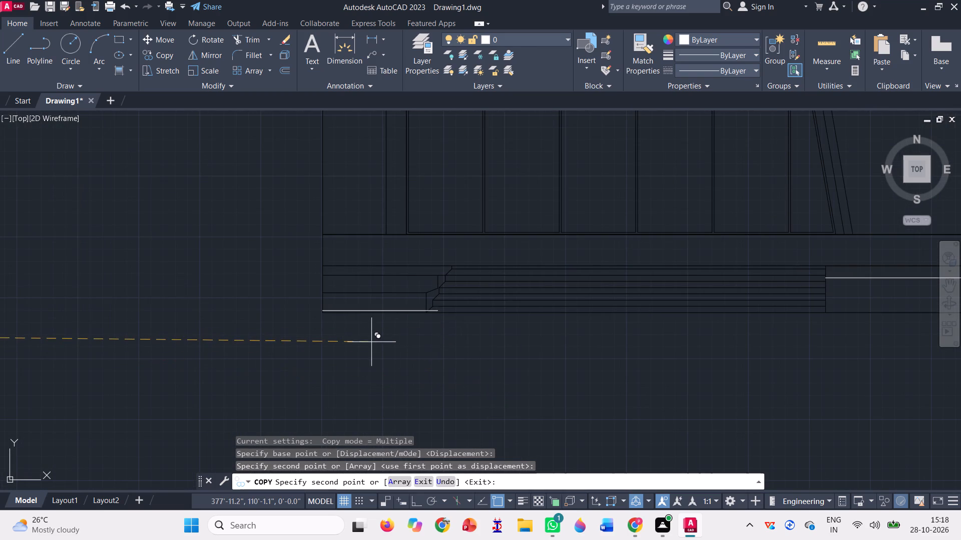
scroll(370, 340, down, 2)
scroll(765, 328, up, 3)
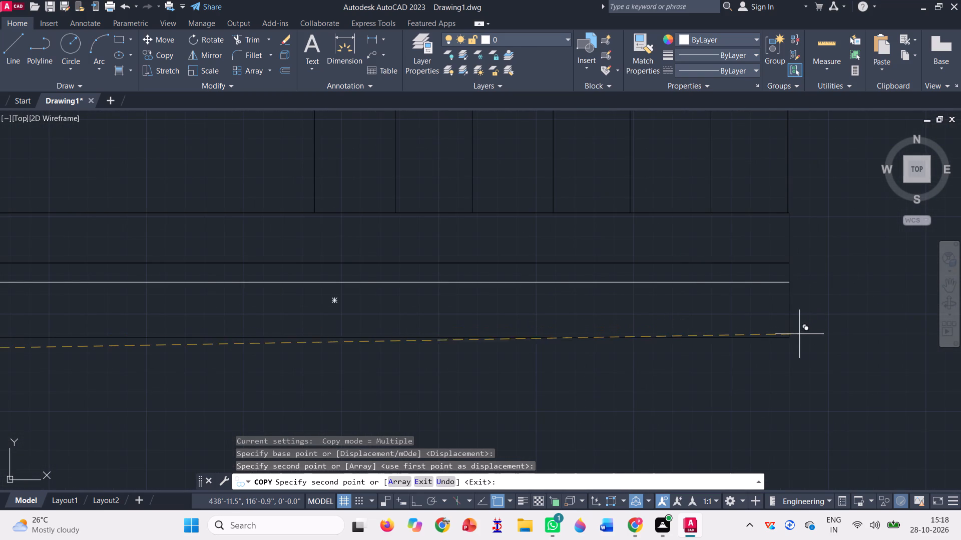
click(788, 337)
scroll(796, 314, down, 3)
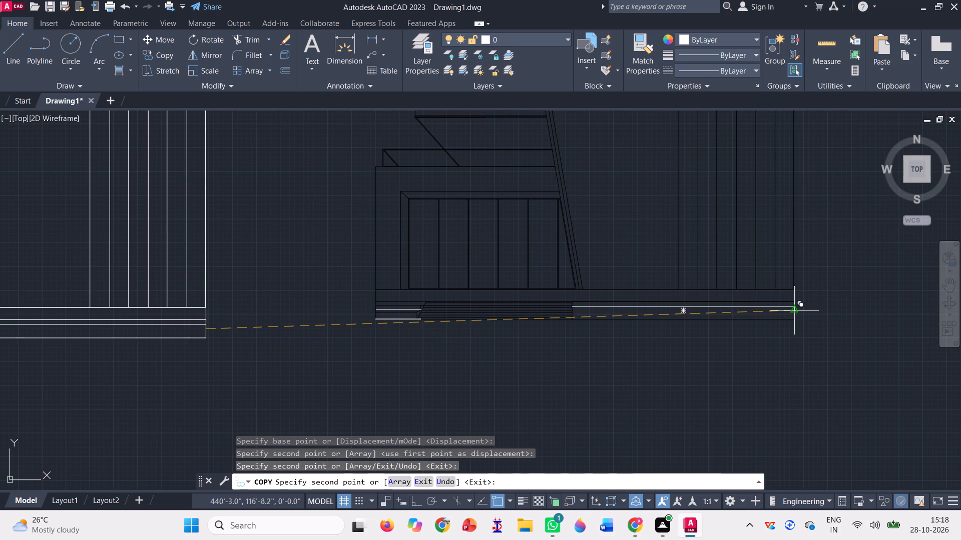
scroll(796, 314, down, 1)
scroll(713, 310, up, 1)
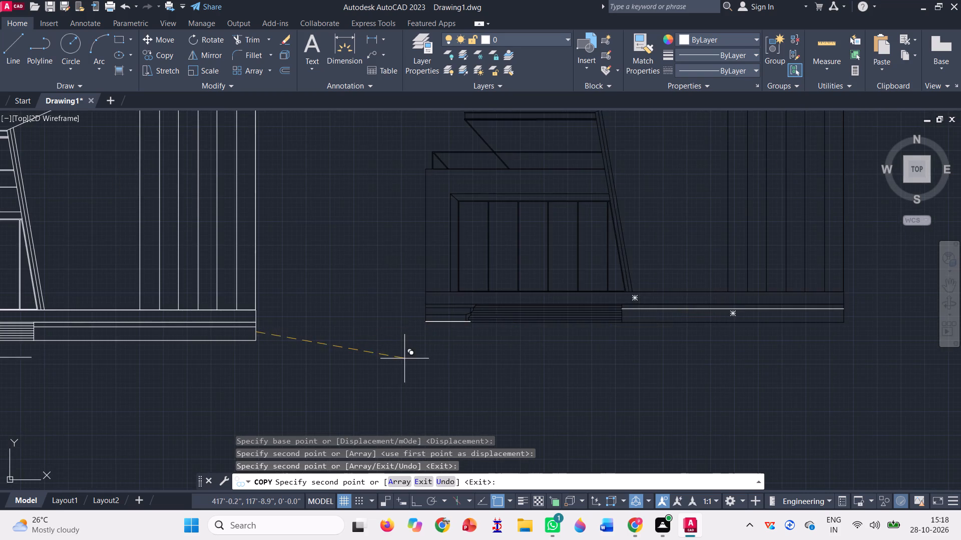
scroll(402, 355, up, 2)
scroll(558, 260, up, 2)
scroll(554, 306, down, 3)
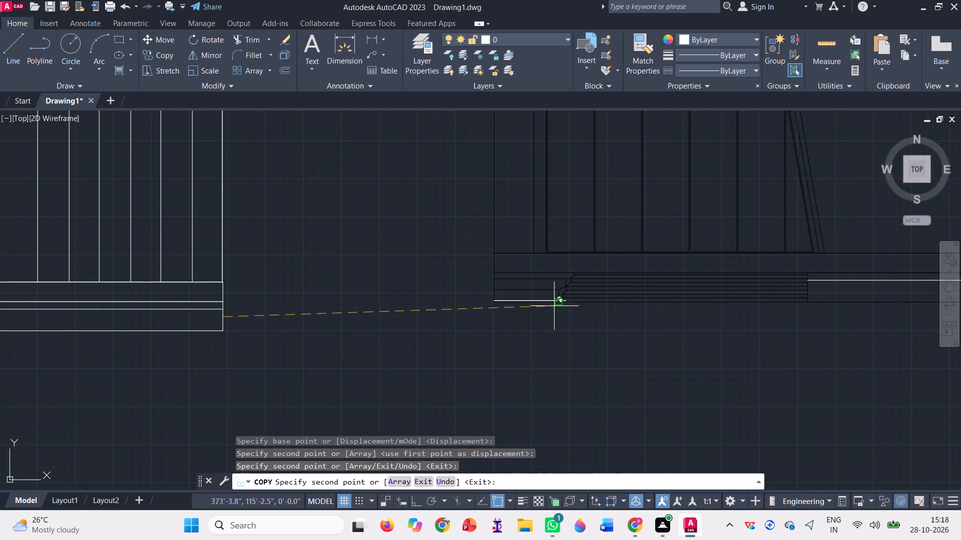
scroll(435, 378, down, 2)
key(Escape)
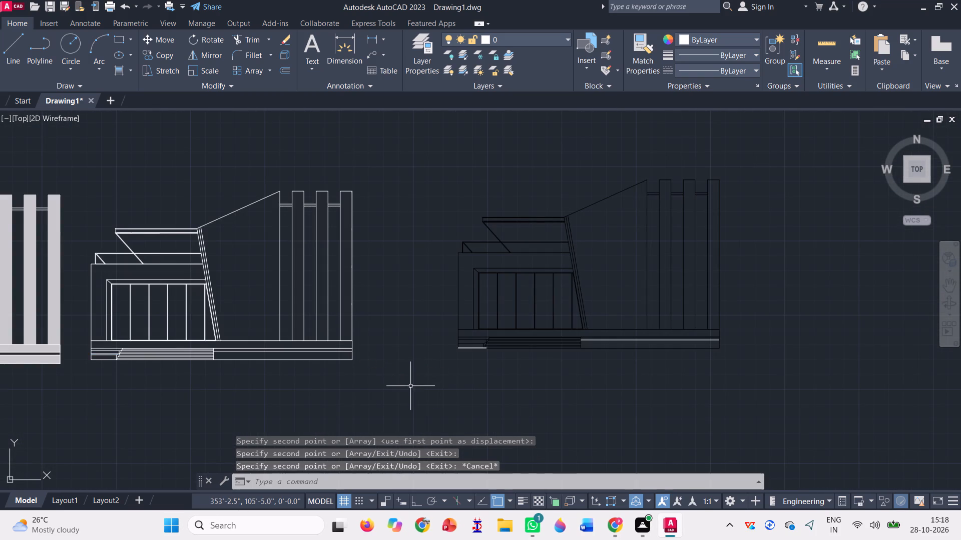
scroll(452, 355, up, 3)
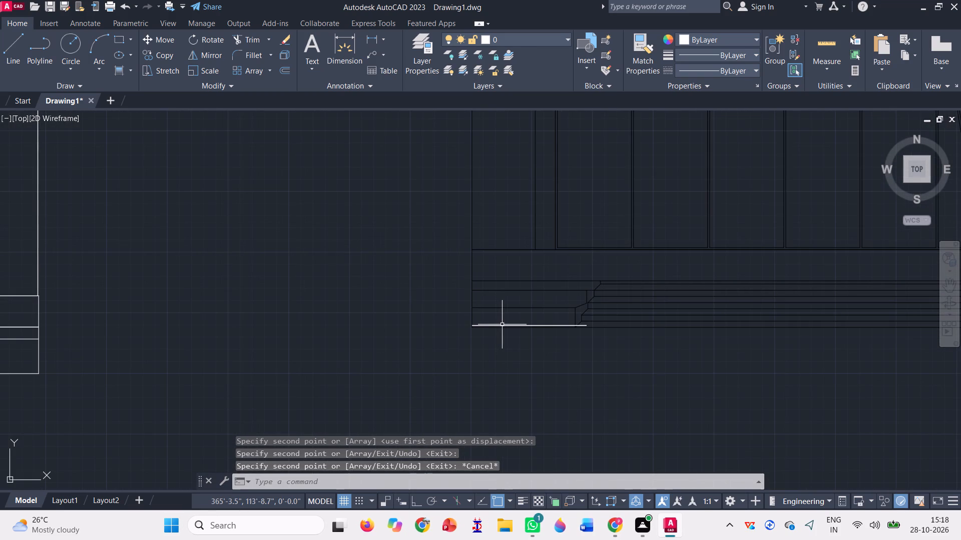
Delete the two misplaced copies of the short line along the bottom of the black elevation's plinth.
click(502, 325)
key(Delete)
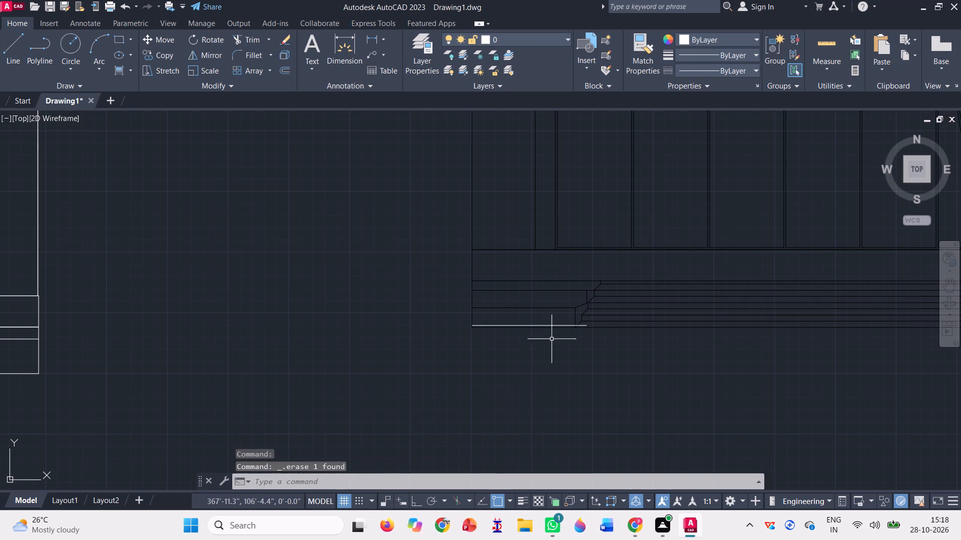
scroll(551, 334, up, 3)
click(554, 298)
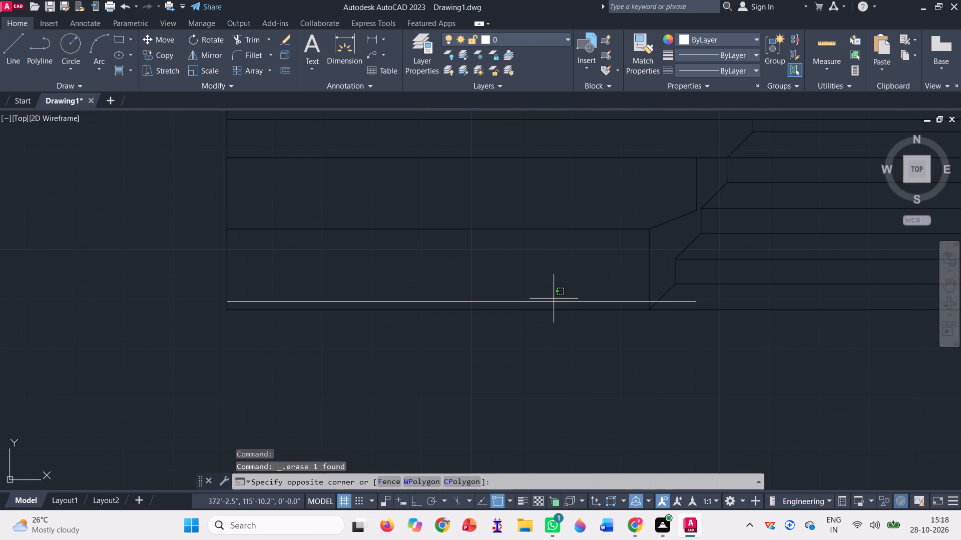
click(541, 303)
key(Delete)
Copy the short horizontal line beside the white elevation's stairs from that elevation's bottom-right corner to the black elevation's bottom-right corner.
scroll(544, 311, down, 3)
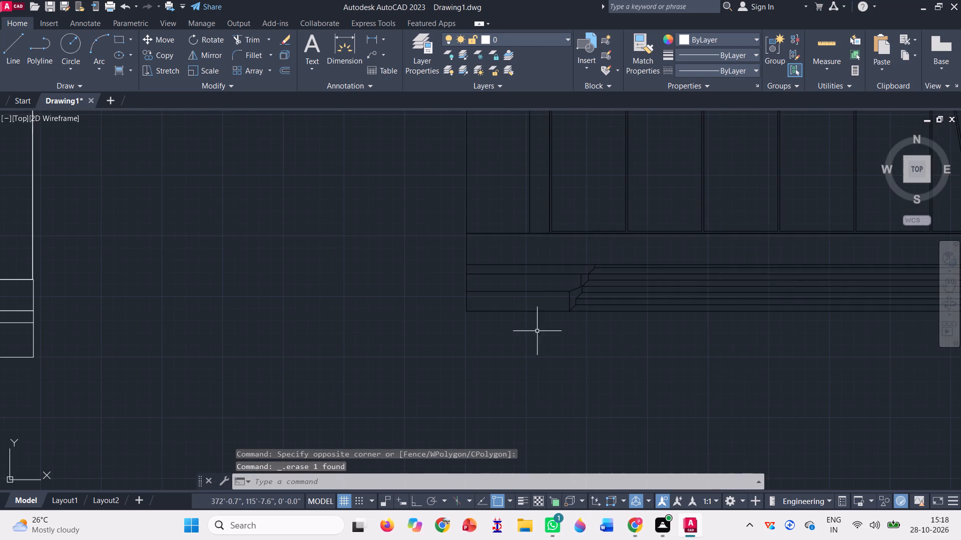
scroll(513, 345, down, 3)
scroll(163, 351, up, 3)
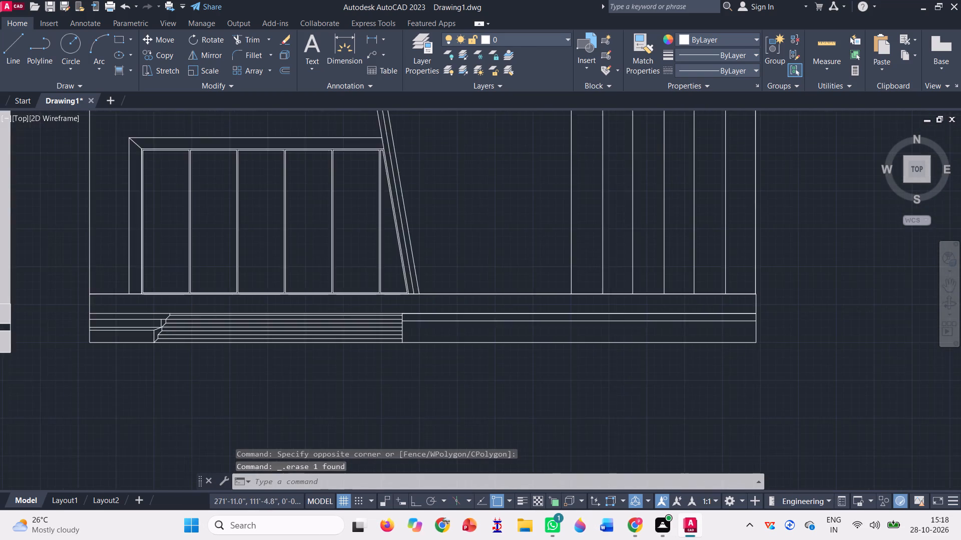
scroll(142, 324, up, 3)
click(160, 291)
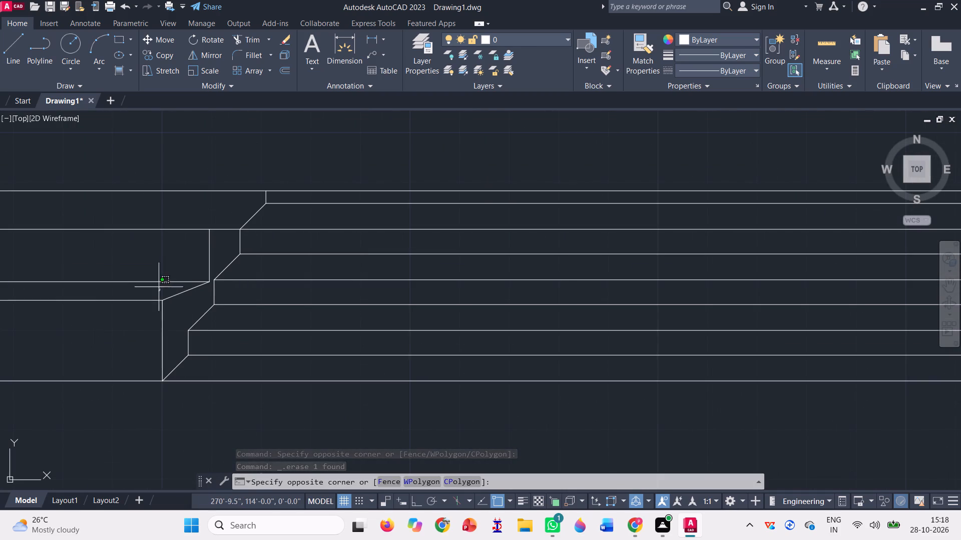
click(141, 275)
scroll(240, 326, down, 3)
scroll(133, 345, down, 1)
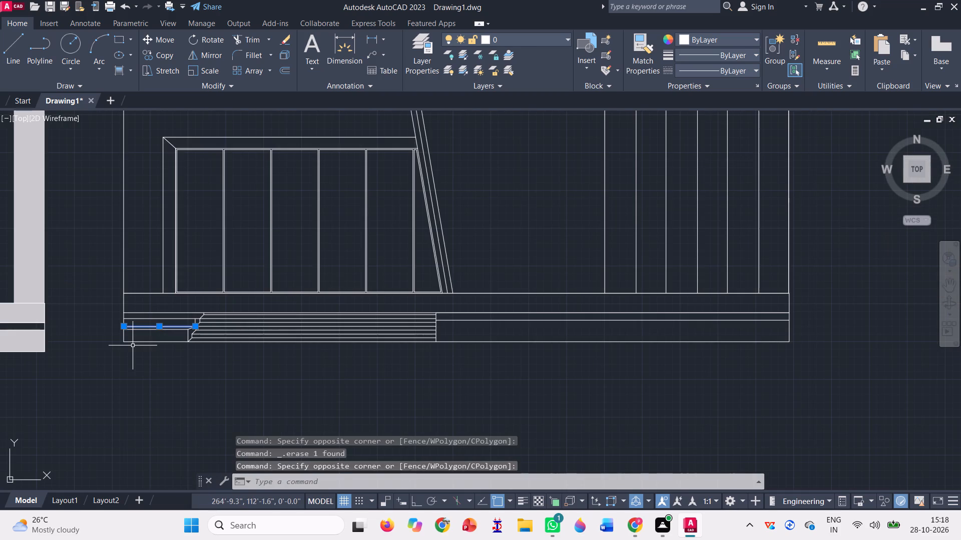
text(co)
key(space)
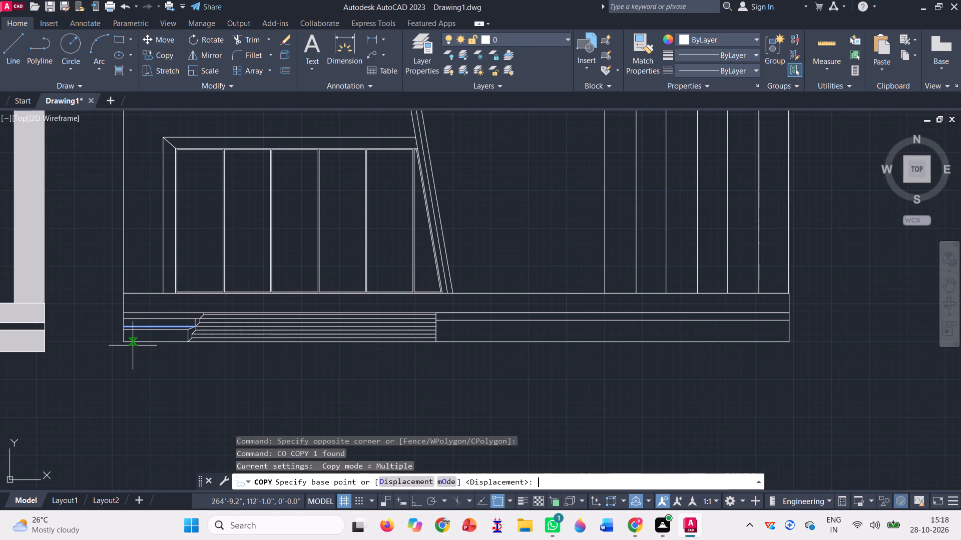
click(786, 341)
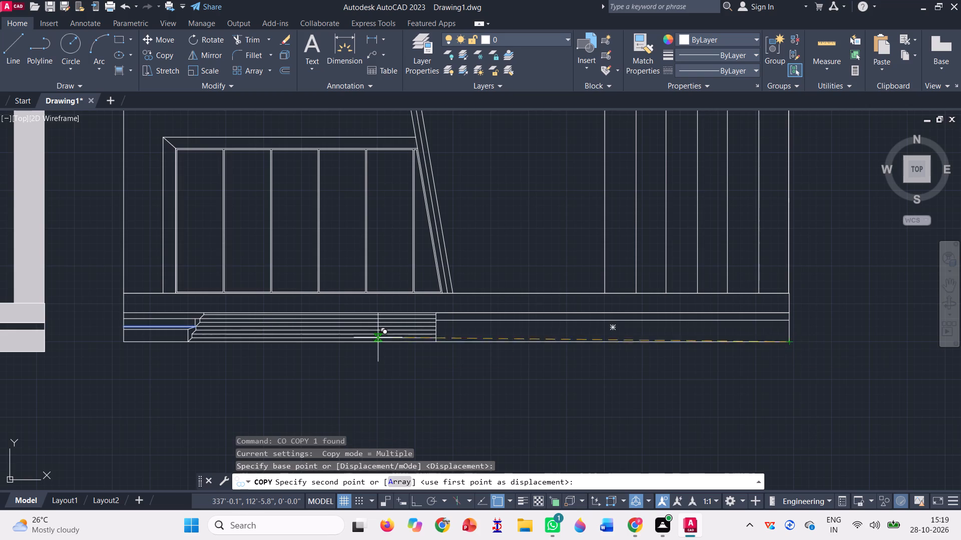
scroll(378, 337, down, 3)
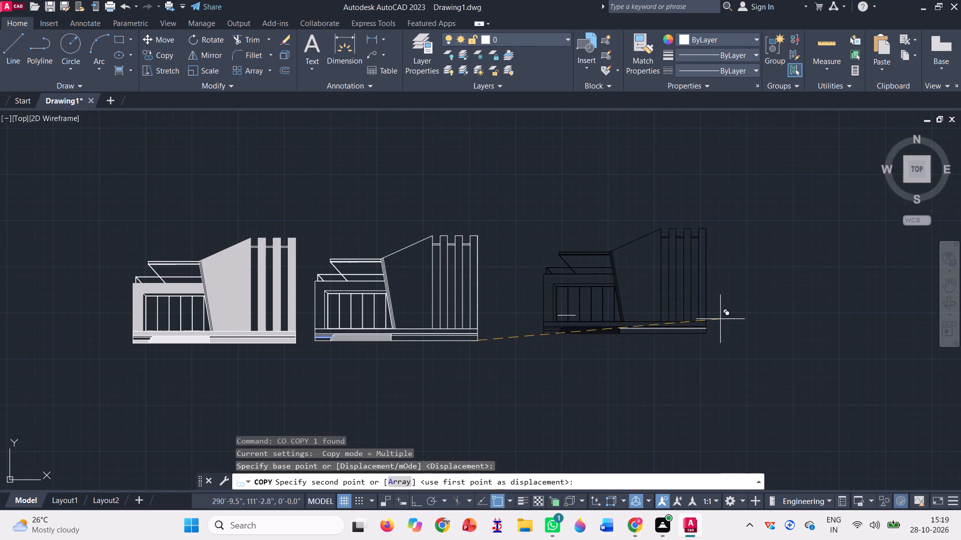
scroll(720, 321, up, 3)
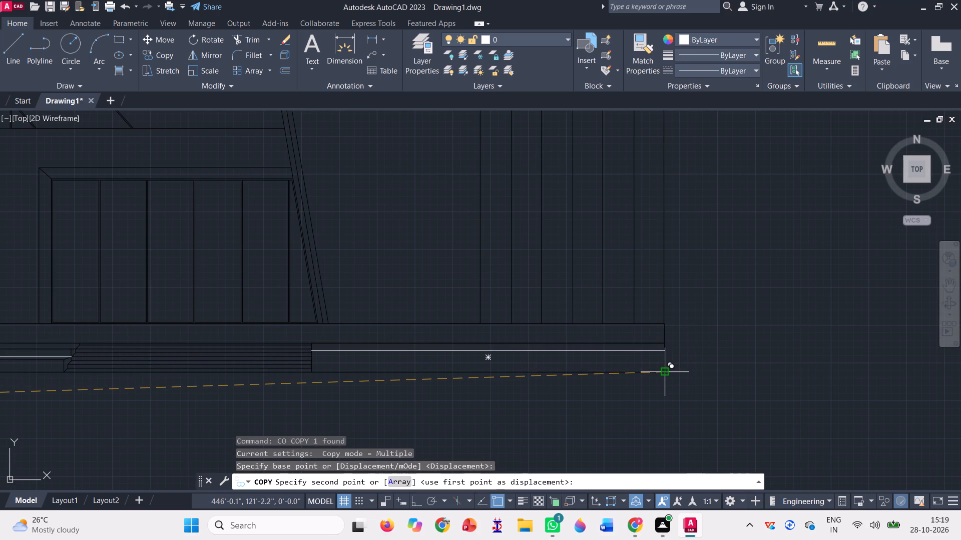
click(666, 369)
Place another copy of the short line at the hatched elevation's bottom-right corner and end the Copy command.
scroll(725, 323, down, 2)
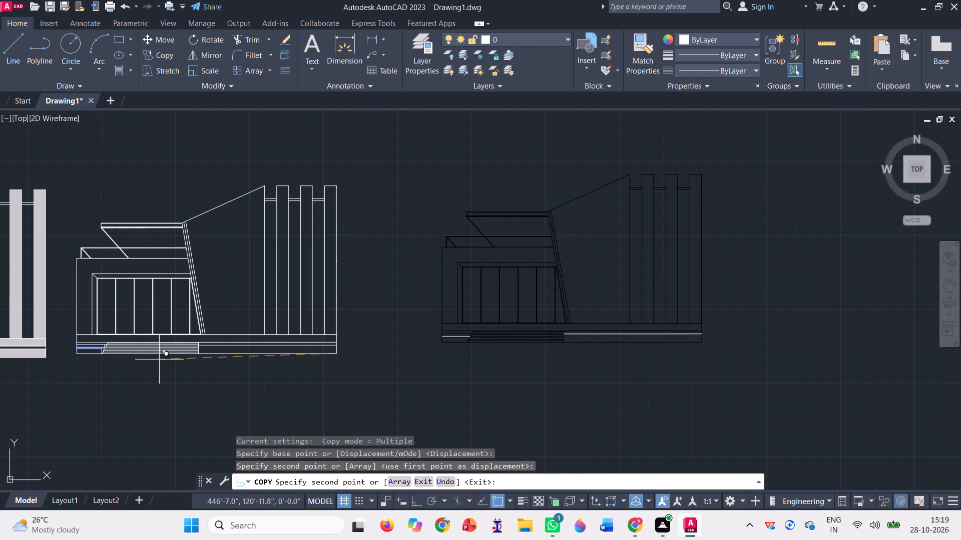
scroll(412, 310, up, 2)
scroll(570, 355, up, 2)
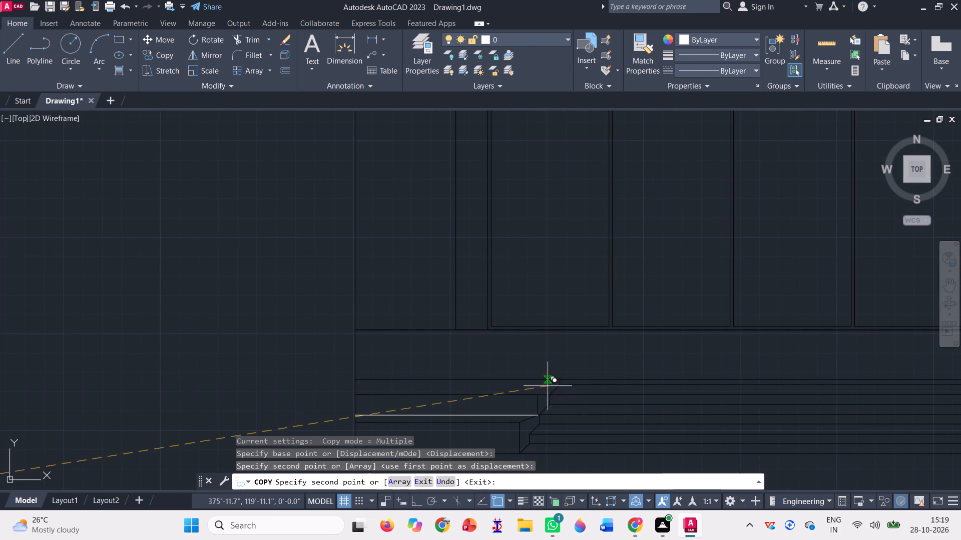
scroll(544, 404, up, 2)
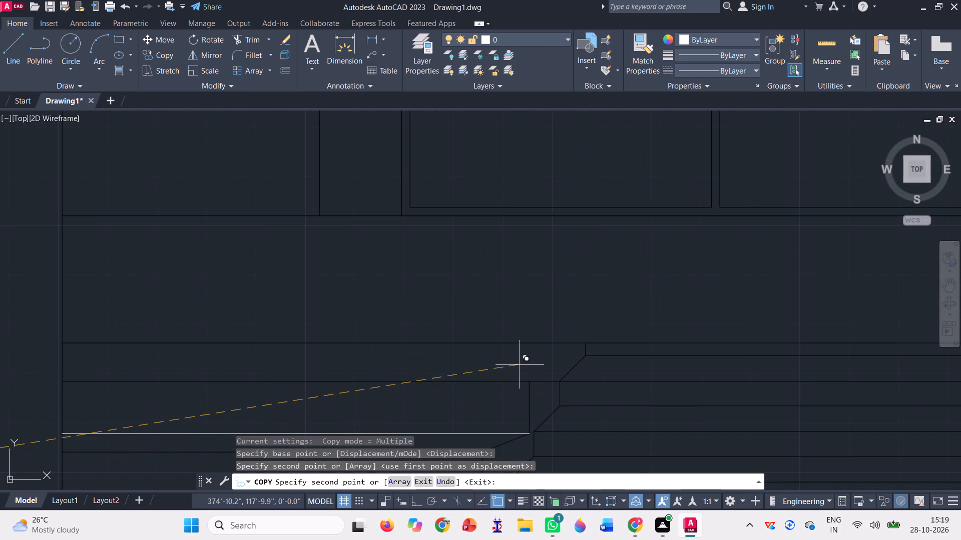
scroll(520, 364, down, 2)
scroll(571, 346, down, 4)
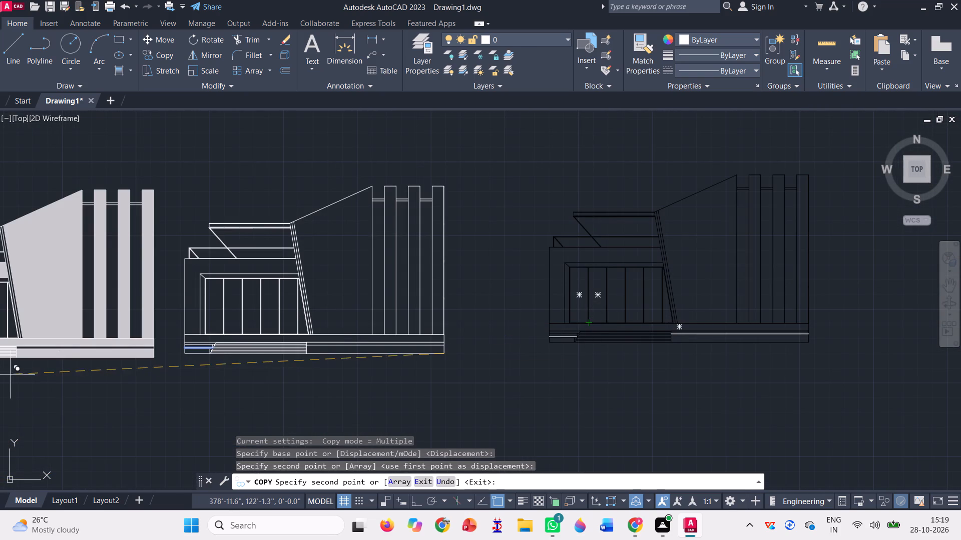
scroll(94, 358, up, 2)
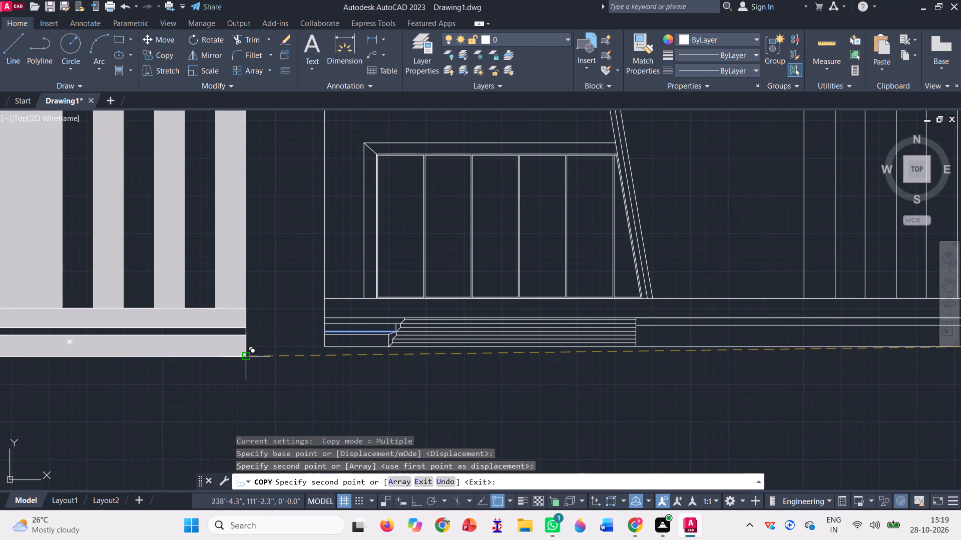
click(247, 359)
scroll(302, 353, down, 3)
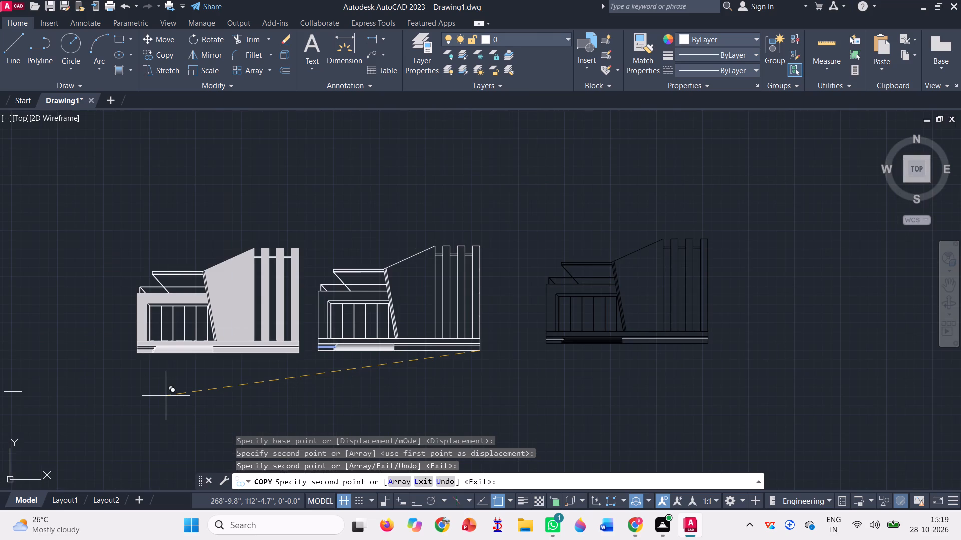
key(space)
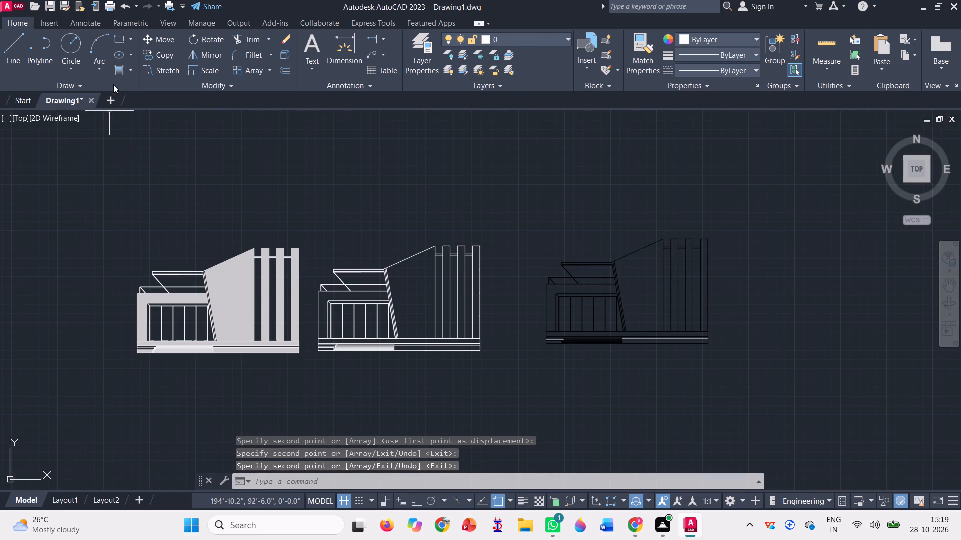
Fill the strip above the copied short line, beside the hatched elevation's stairs, with a solid hatch in colour 199,200,202.
click(118, 70)
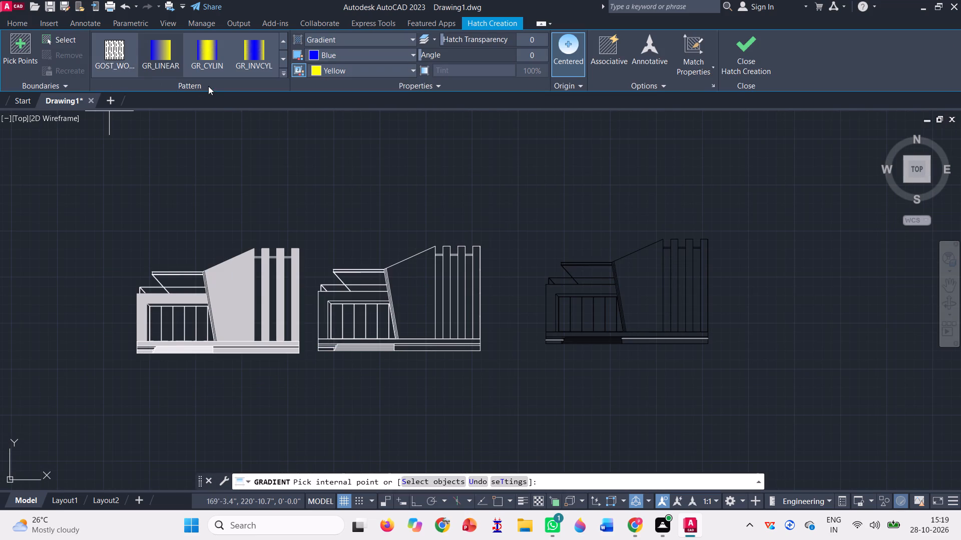
scroll(213, 62, up, 13)
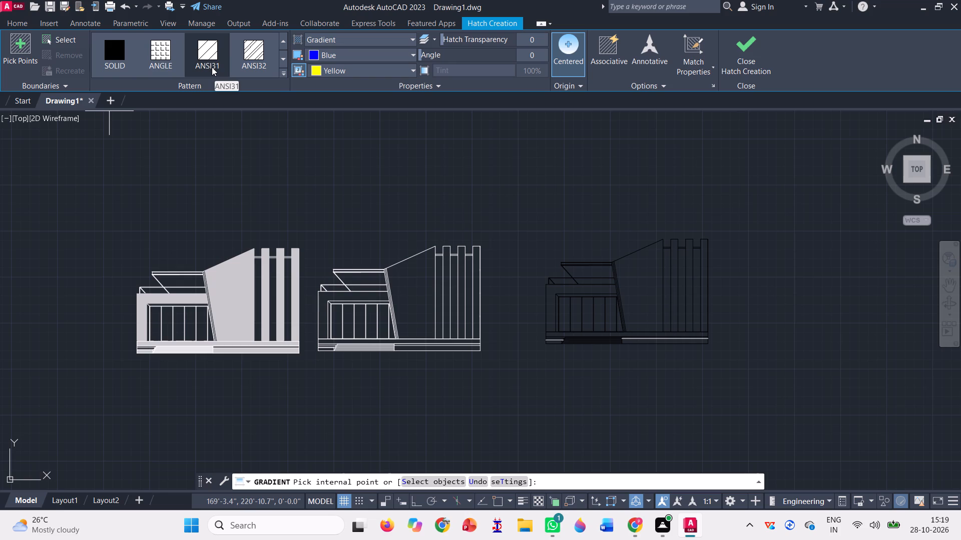
scroll(136, 65, up, 2)
click(128, 58)
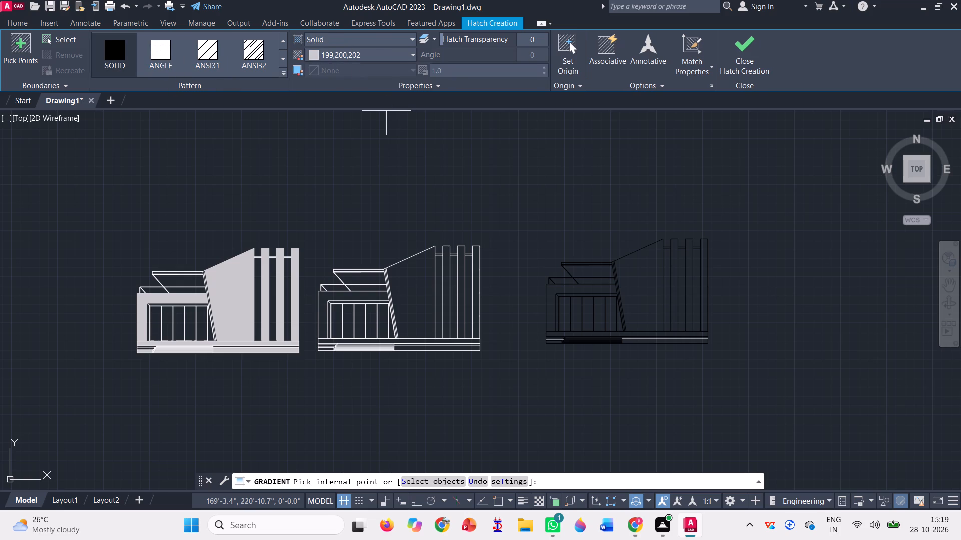
scroll(167, 343, up, 3)
scroll(87, 375, up, 4)
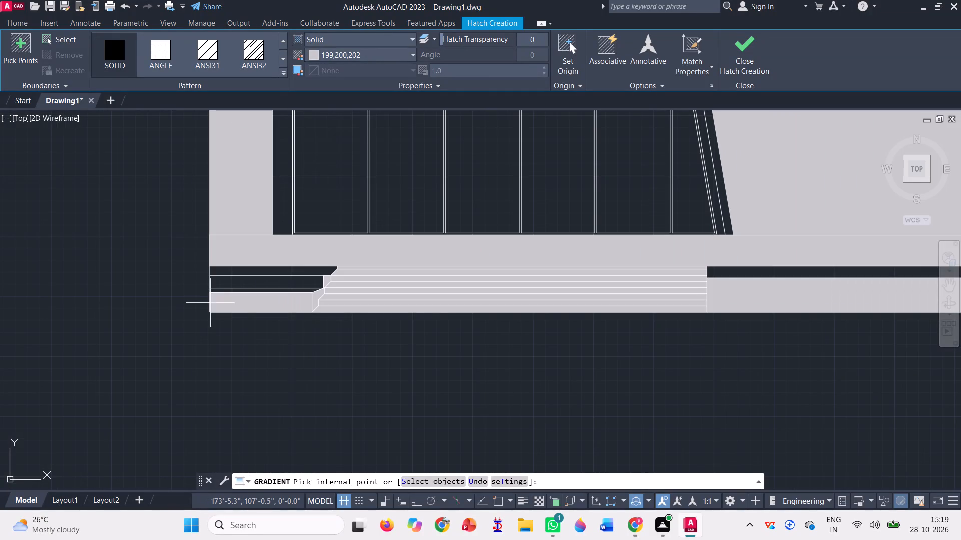
click(261, 283)
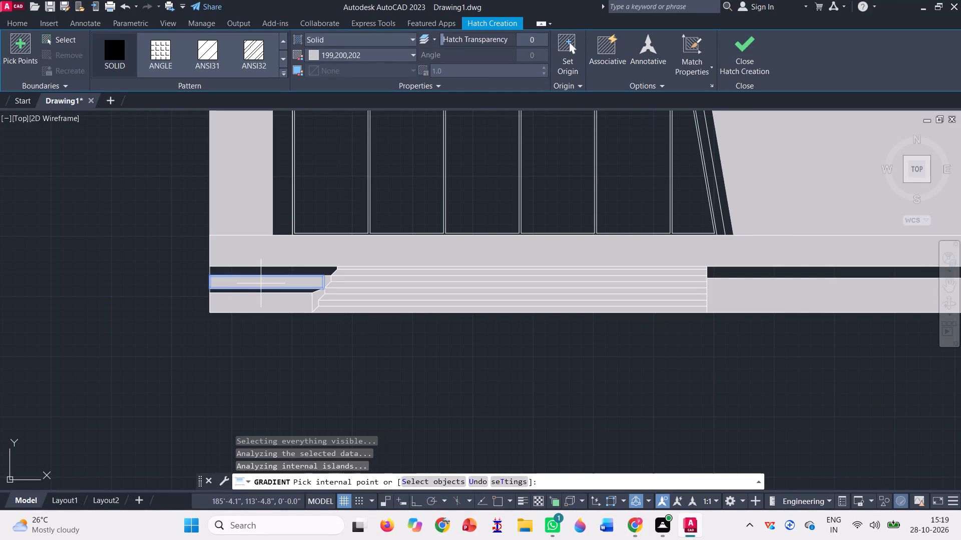
scroll(142, 307, down, 2)
click(742, 52)
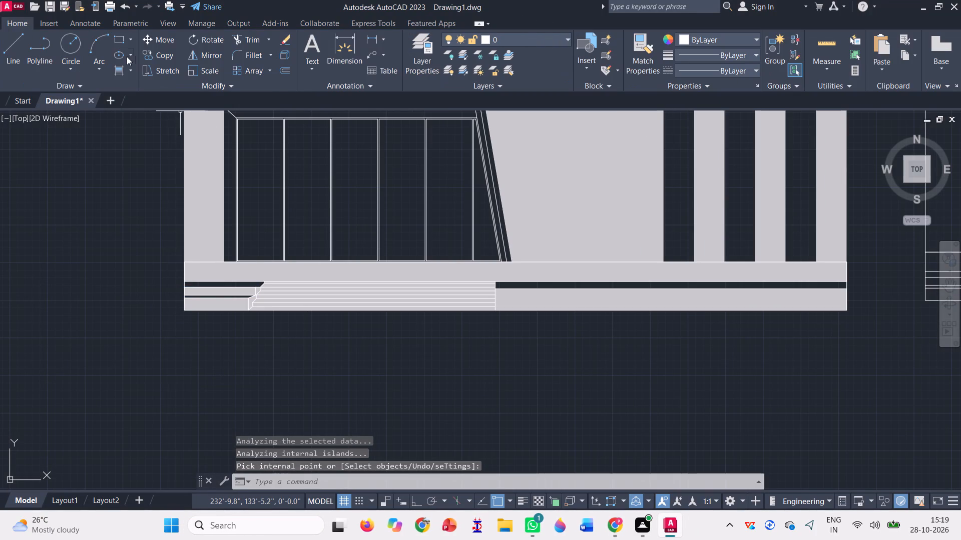
Fill the two dark plinth strips to the left of the stairs with a gradient using 19,155,72 for both colours.
click(112, 73)
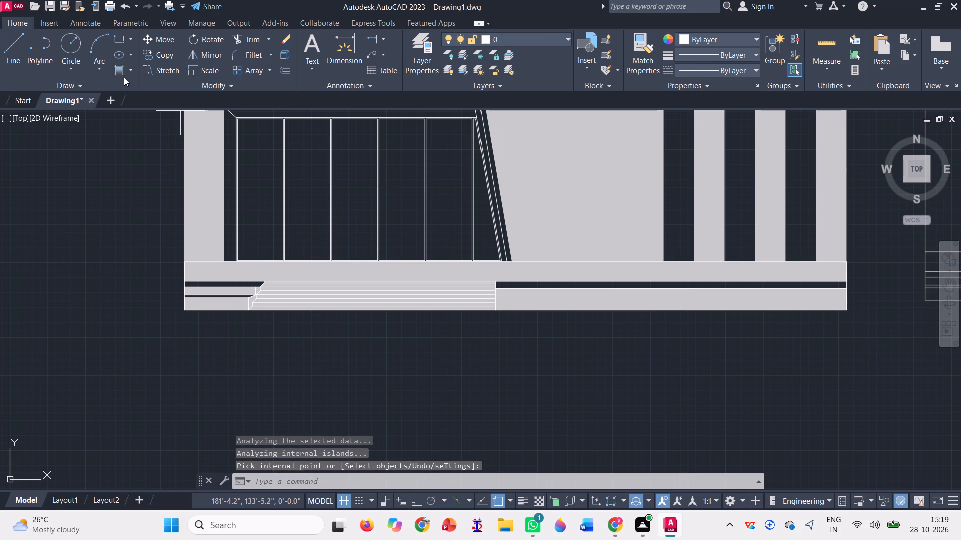
scroll(142, 60, up, 5)
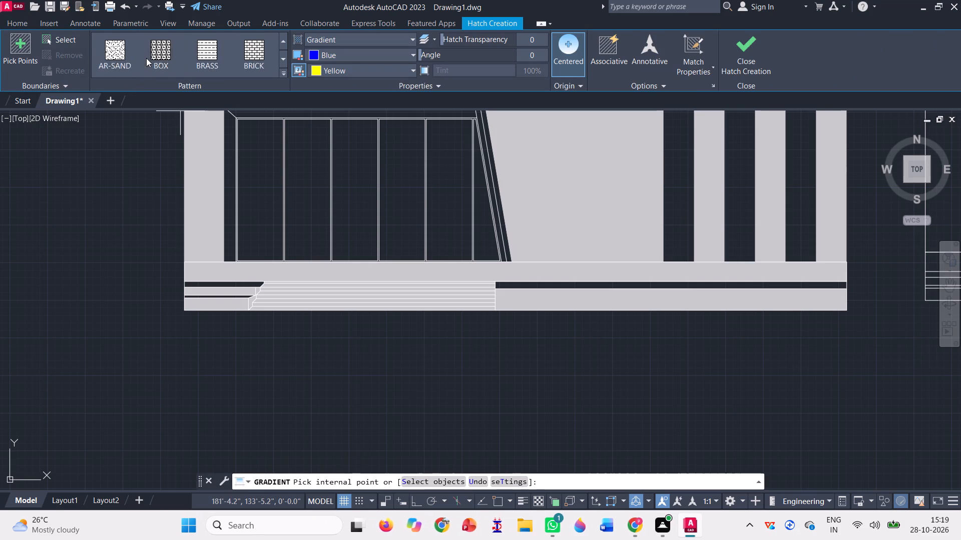
scroll(148, 58, up, 6)
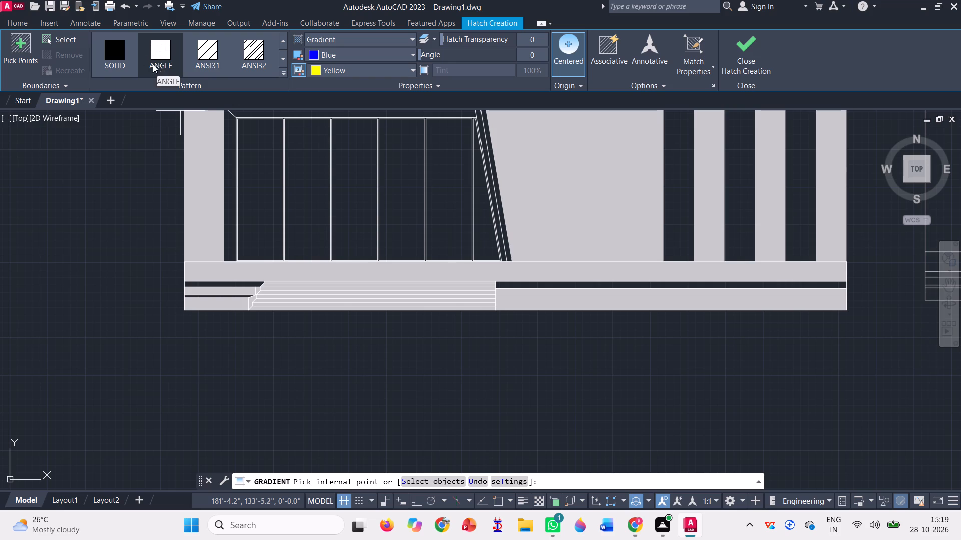
scroll(127, 40, up, 1)
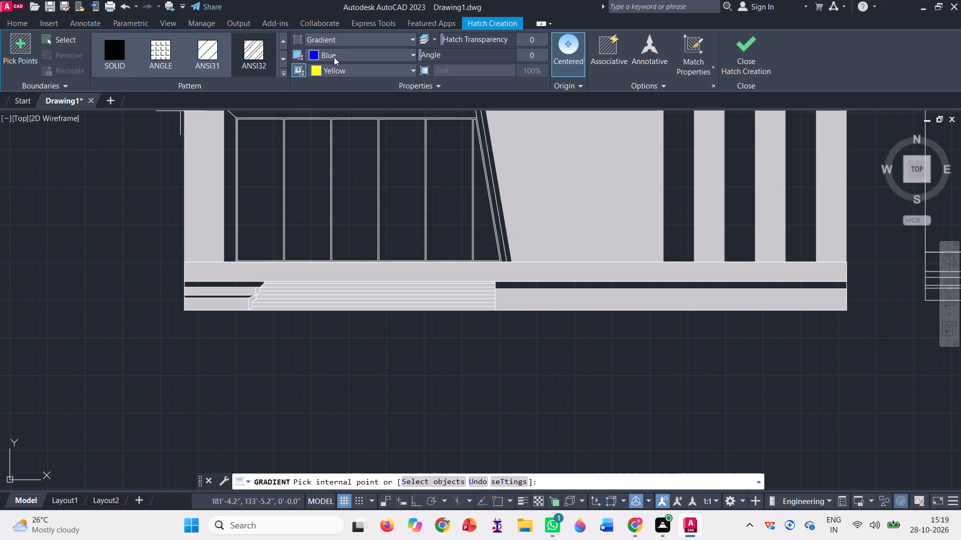
click(334, 57)
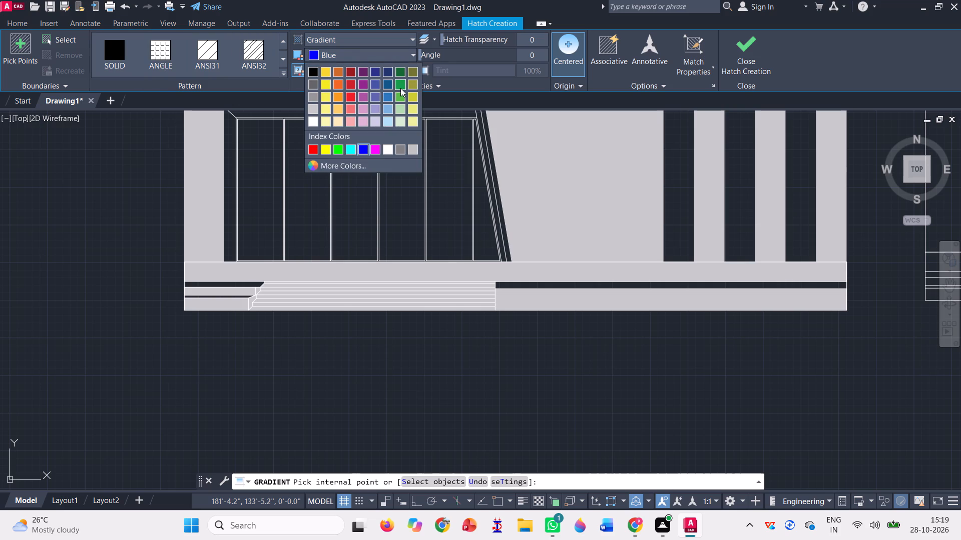
click(400, 88)
scroll(251, 295, up, 3)
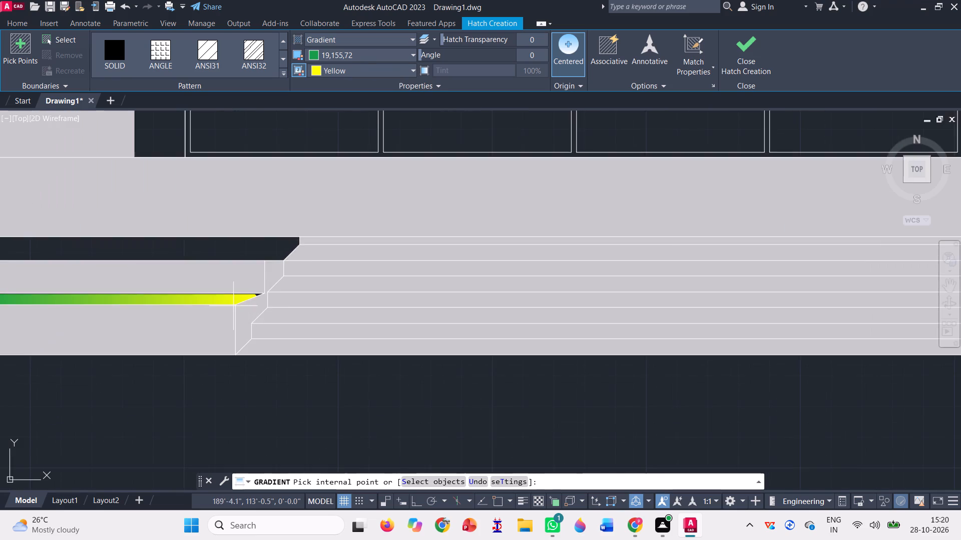
scroll(233, 306, up, 1)
click(376, 76)
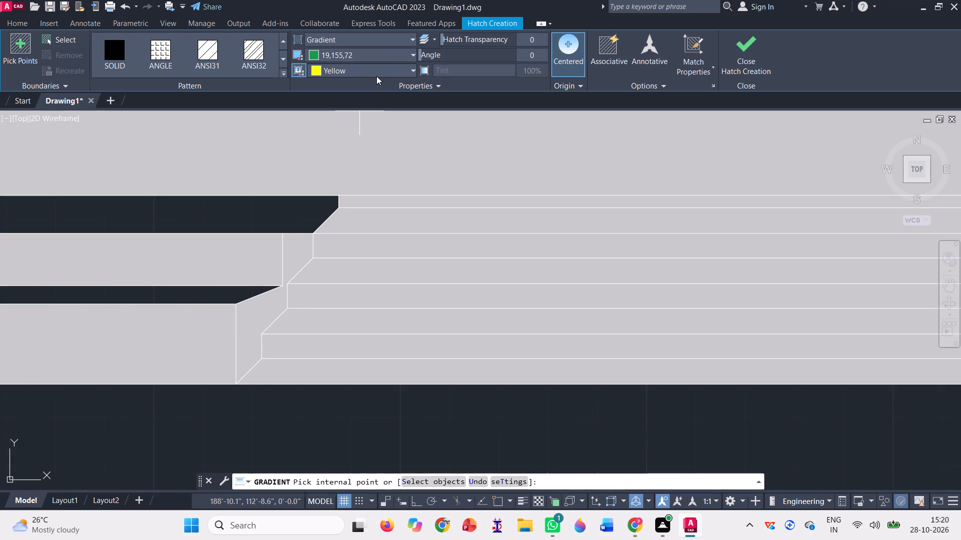
click(366, 71)
click(365, 70)
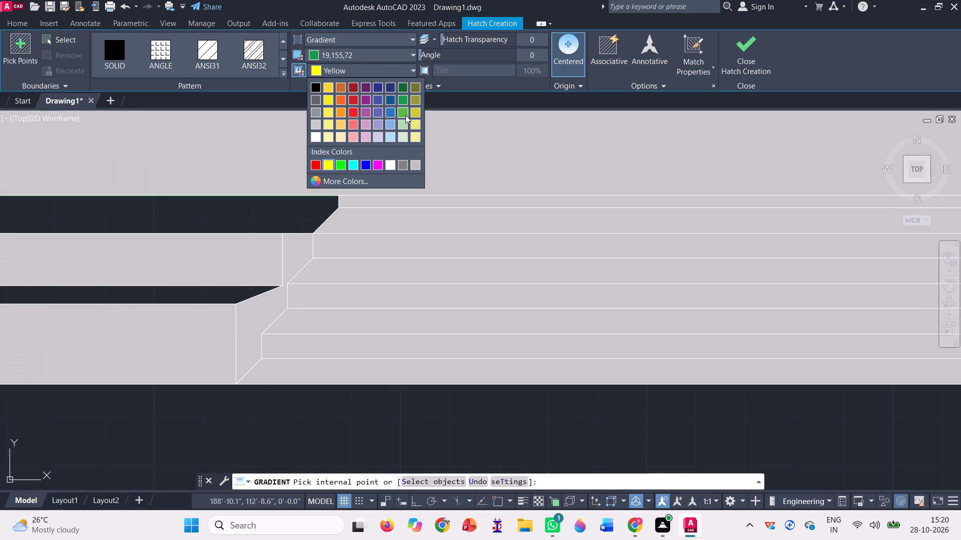
click(403, 98)
scroll(219, 281, up, 2)
click(217, 298)
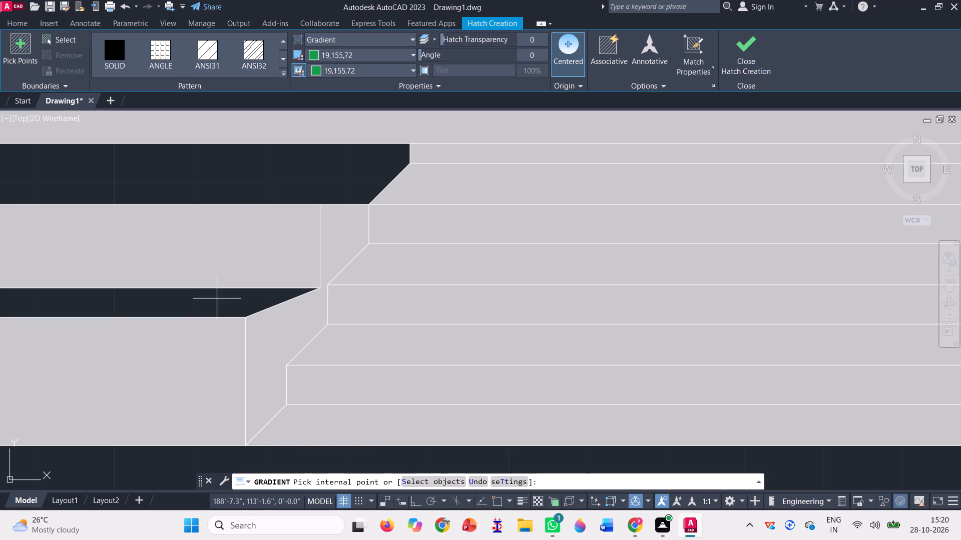
scroll(245, 300, down, 2)
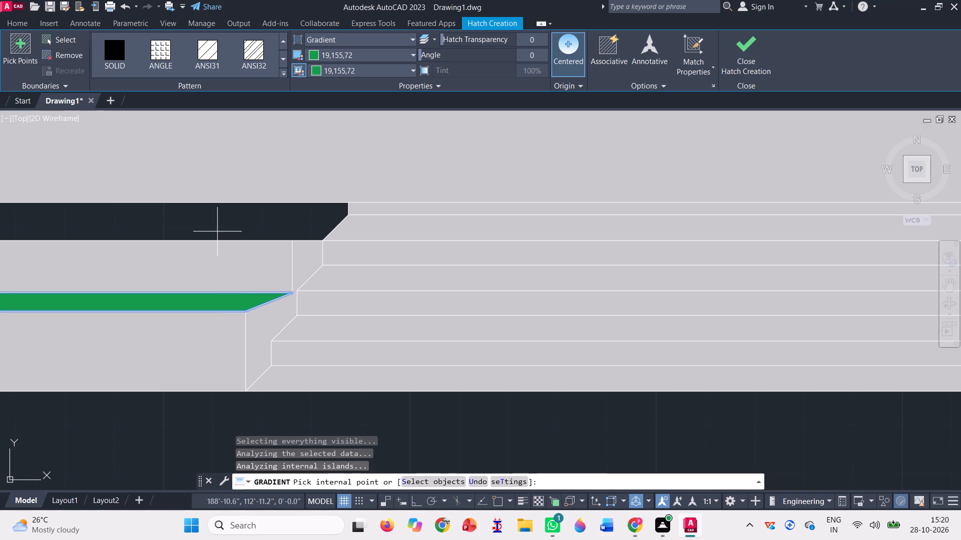
click(217, 231)
Fill the long dark plinth strip to the right of the stairs with the same green gradient and finish the fill.
scroll(215, 249, down, 4)
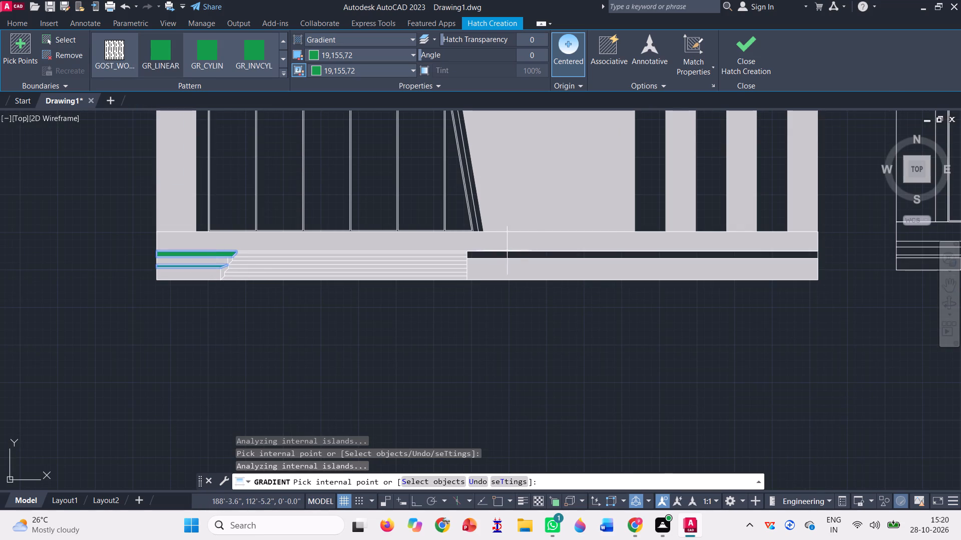
scroll(520, 244, up, 2)
click(522, 271)
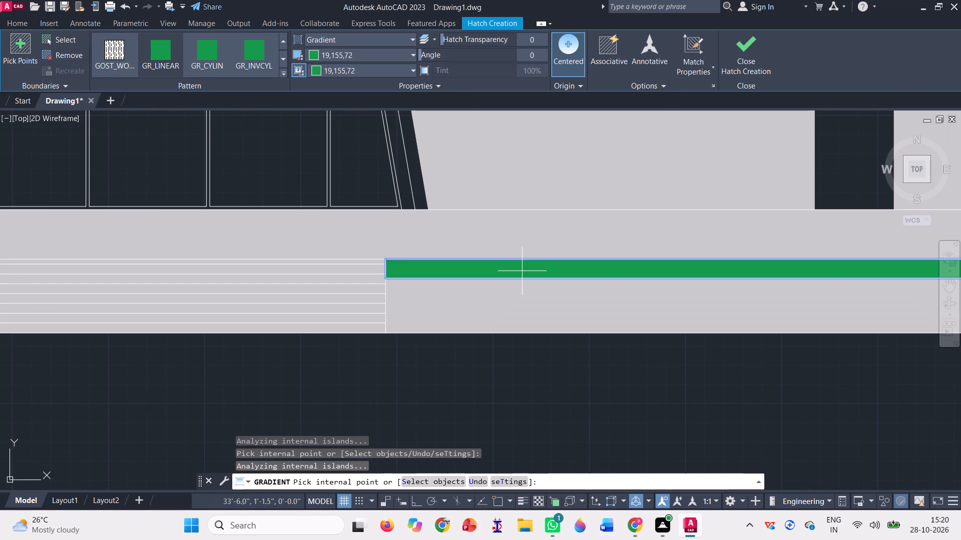
scroll(379, 305, down, 3)
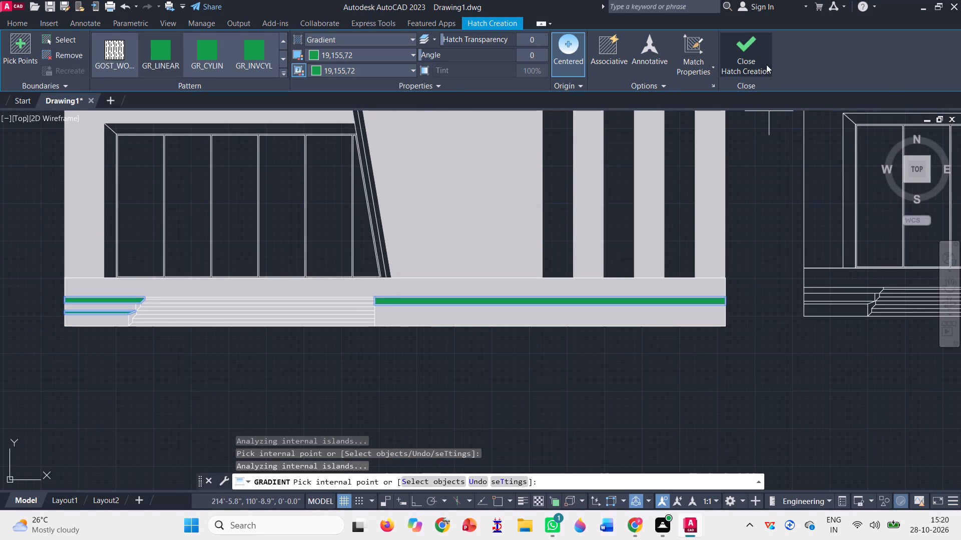
click(752, 57)
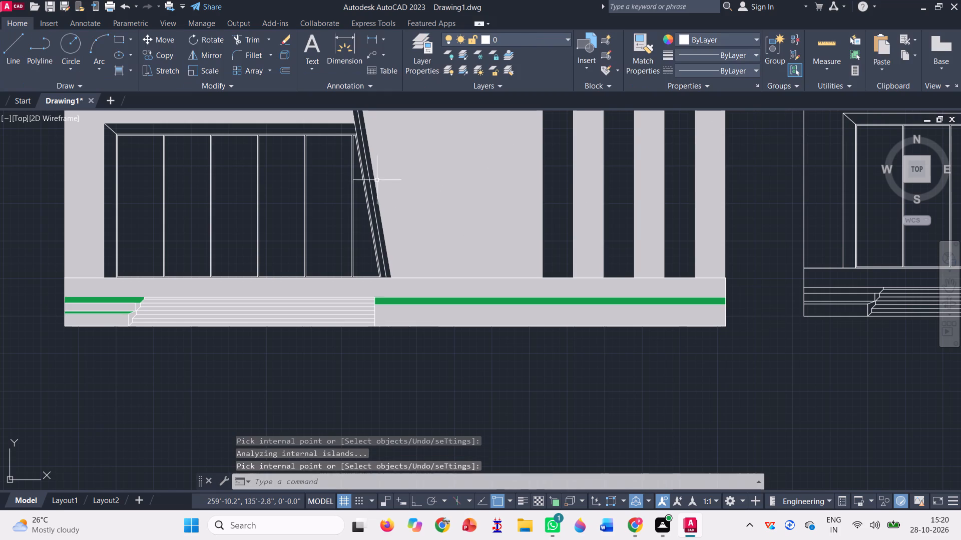
Start a new hatch and choose the GRASS pattern for it.
click(130, 66)
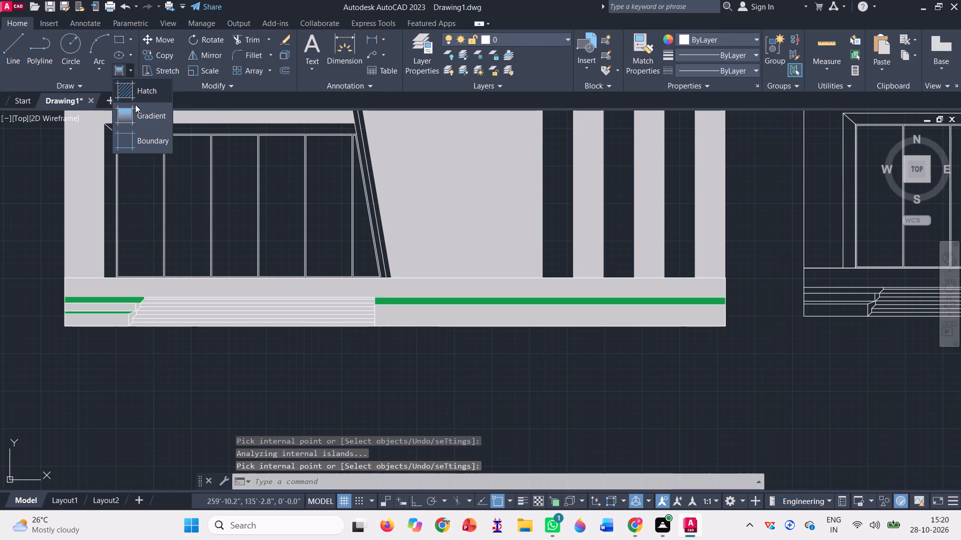
click(142, 87)
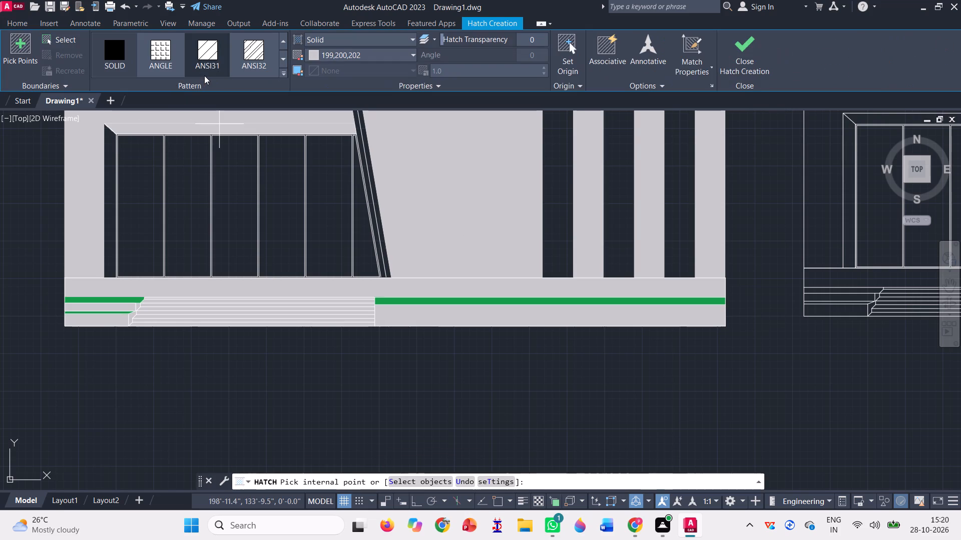
scroll(215, 58, up, 2)
scroll(215, 58, down, 1)
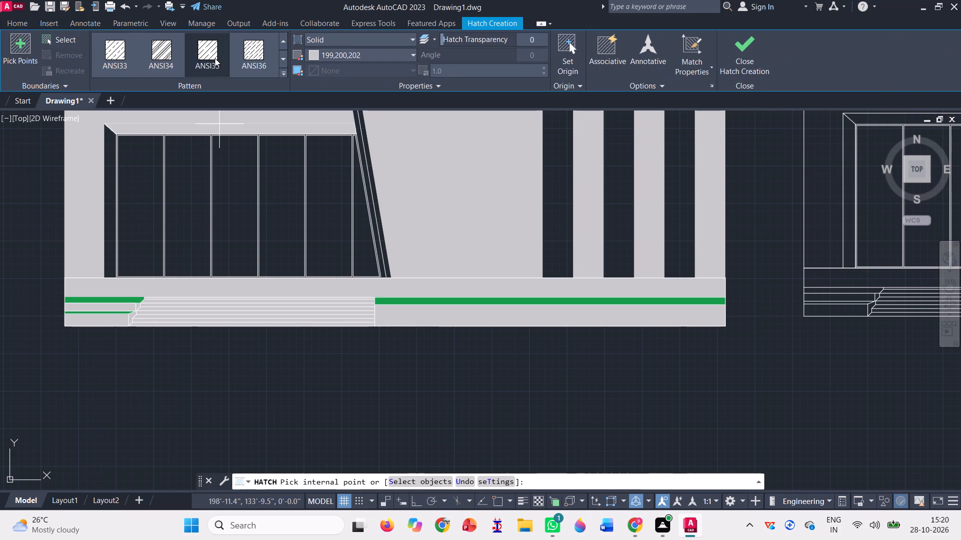
scroll(215, 58, down, 5)
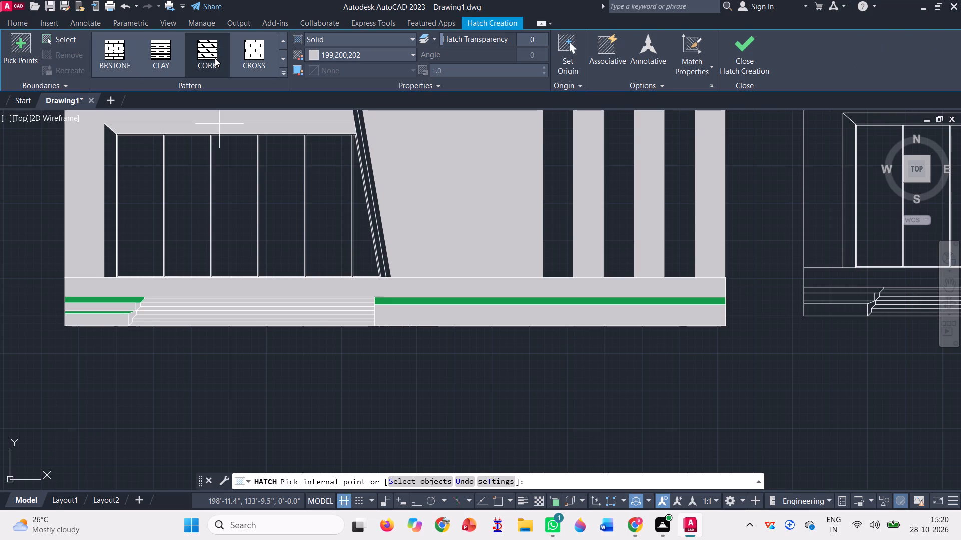
scroll(215, 58, down, 1)
scroll(218, 60, up, 1)
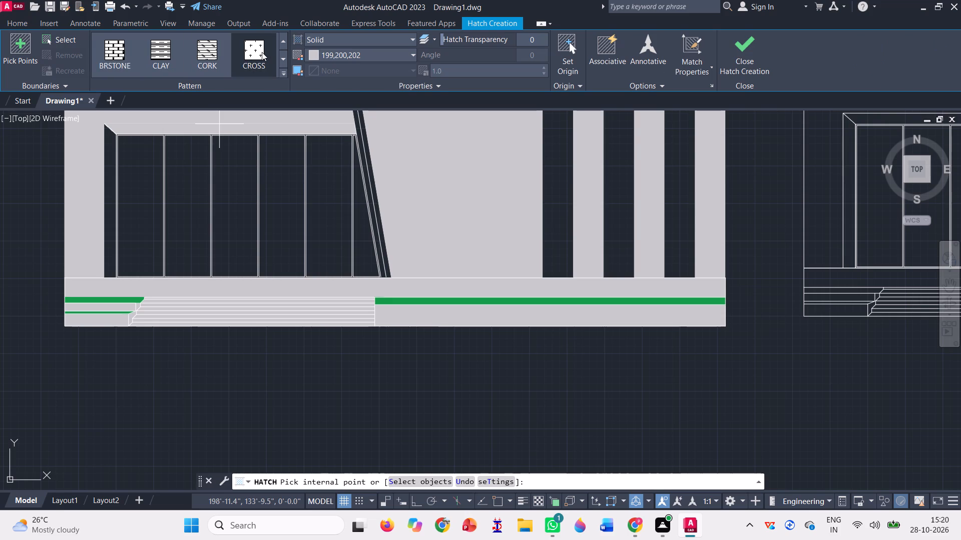
scroll(261, 52, down, 1)
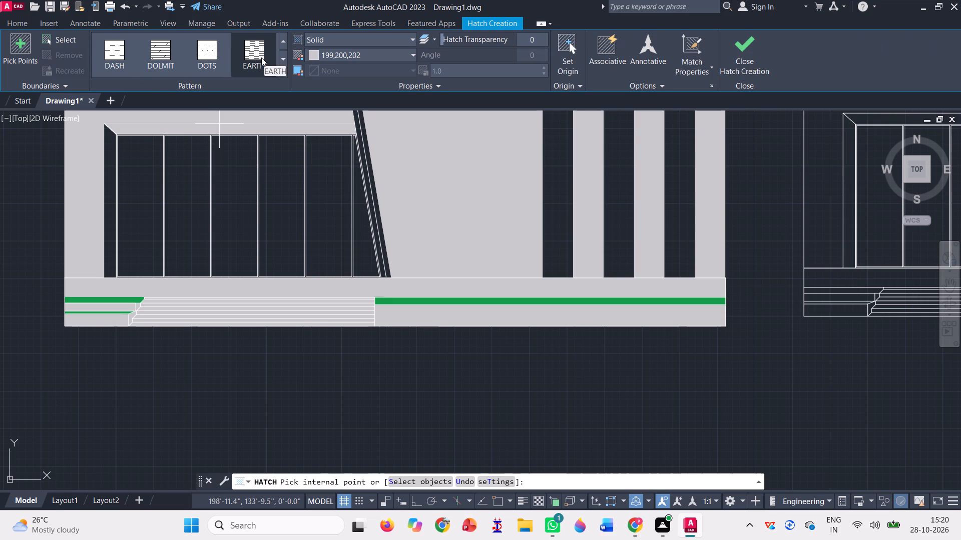
scroll(261, 58, down, 1)
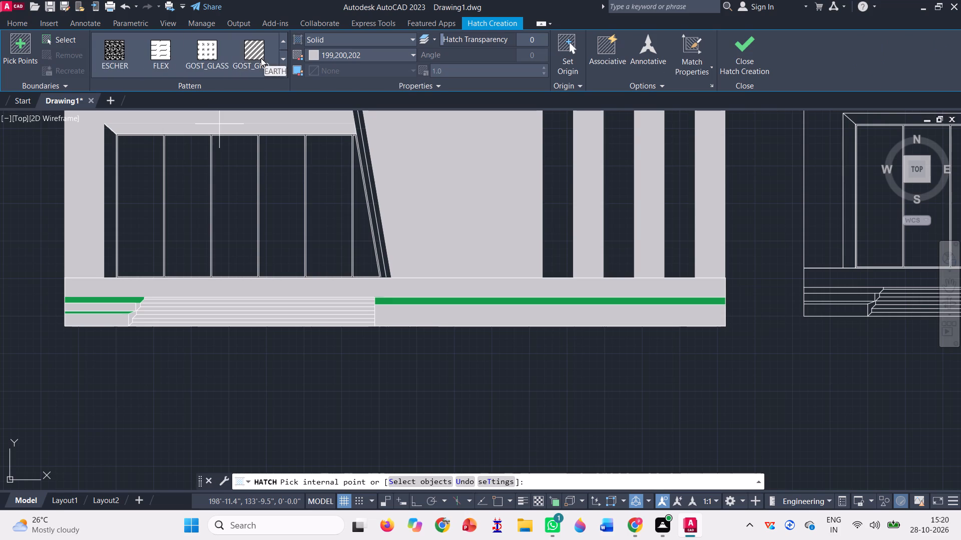
scroll(261, 58, down, 1)
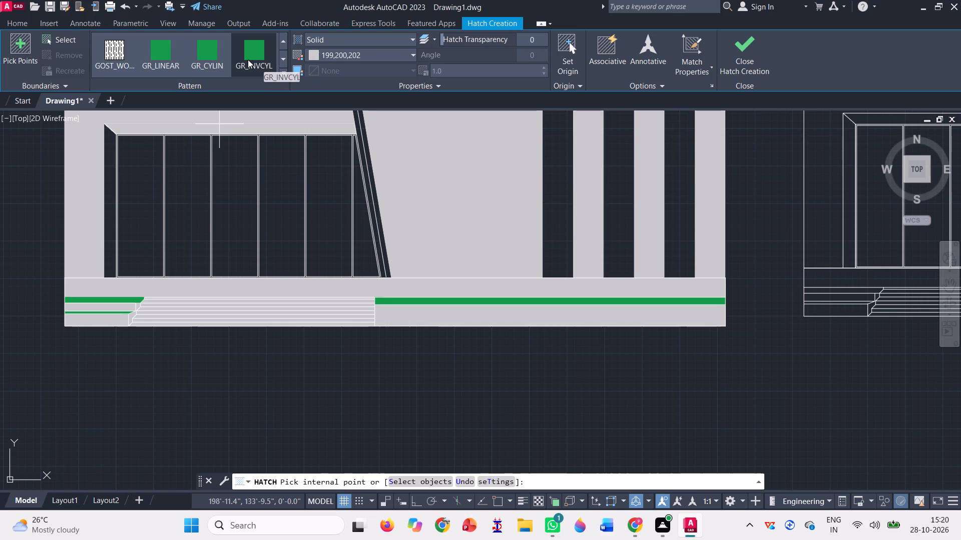
scroll(248, 59, up, 1)
click(207, 47)
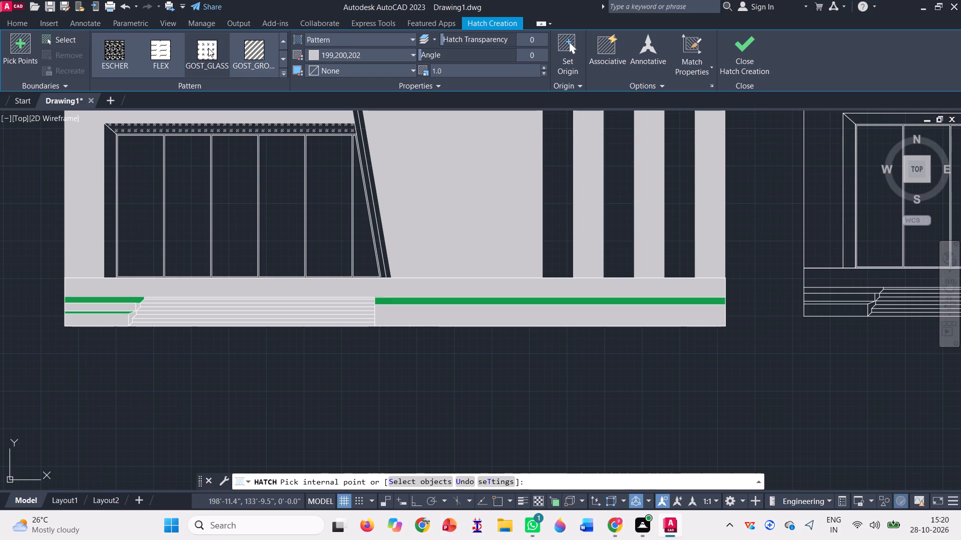
scroll(214, 55, down, 1)
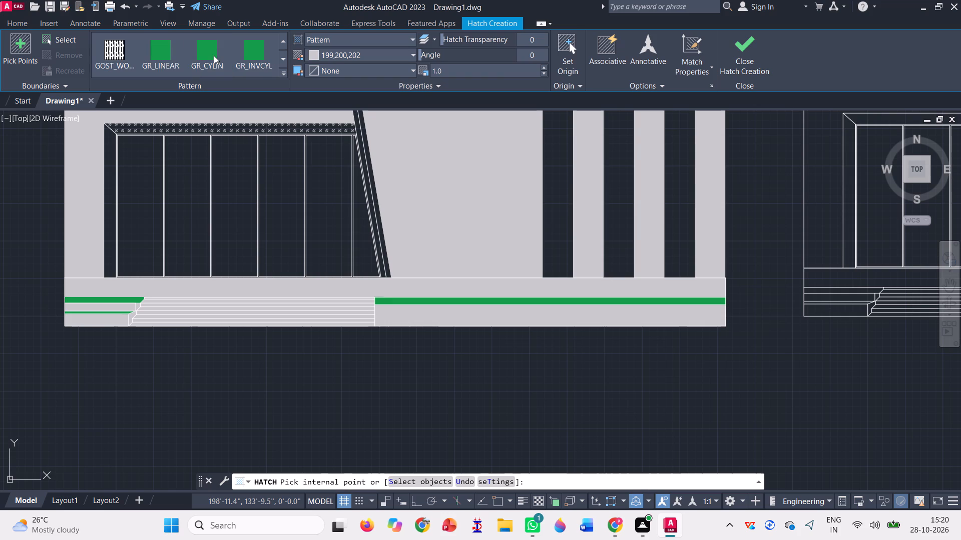
scroll(214, 55, down, 3)
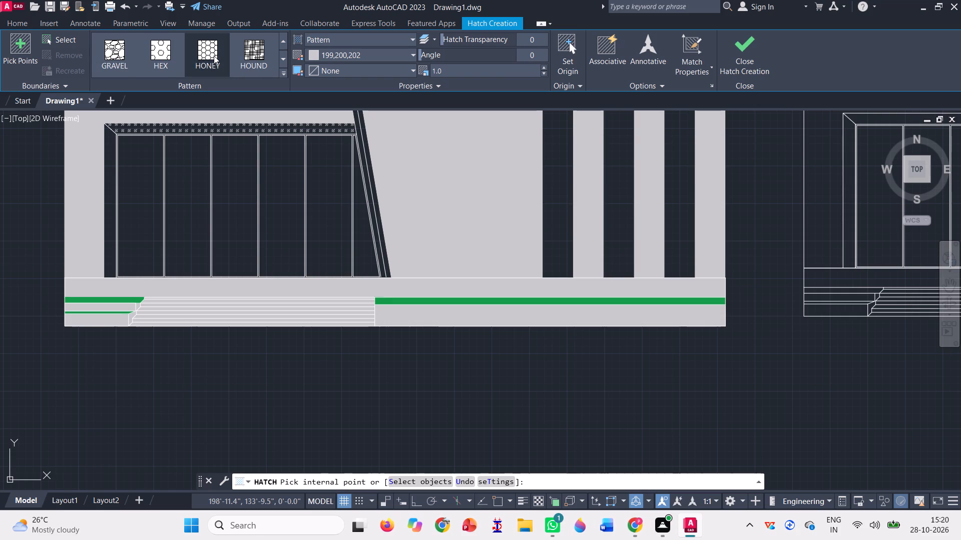
scroll(214, 54, down, 4)
scroll(214, 54, up, 2)
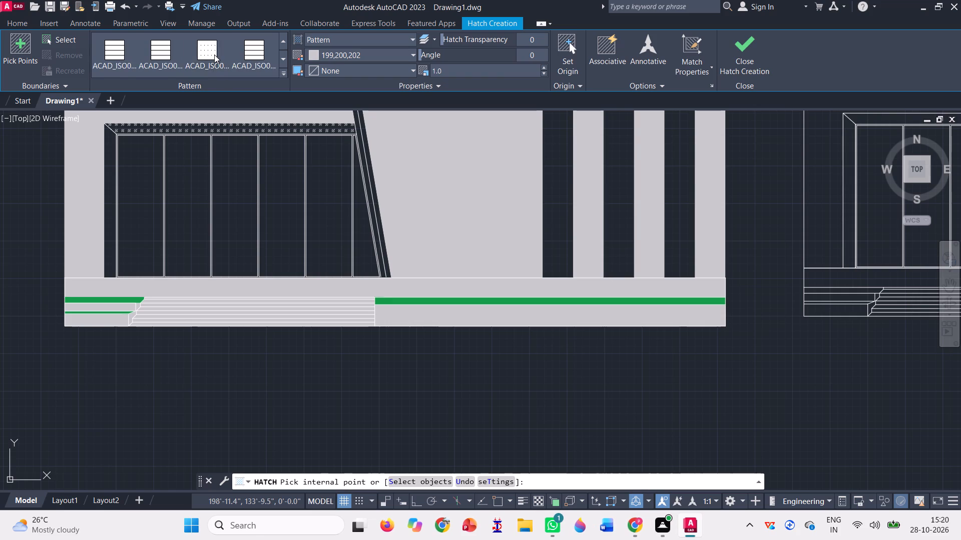
scroll(214, 54, up, 3)
click(209, 52)
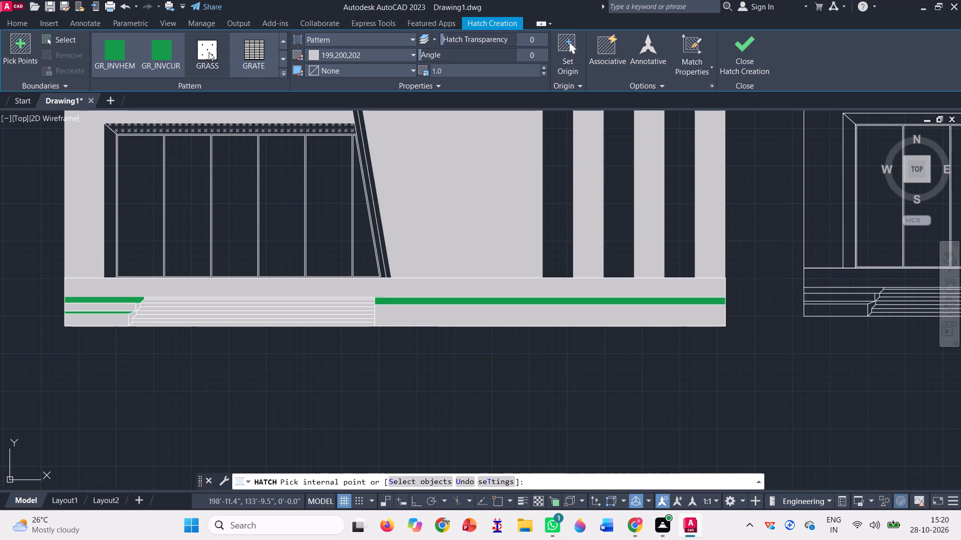
Apply the GRASS hatch in colour 19,103,52 over the two green plinth strips to the left of the stairs.
click(368, 57)
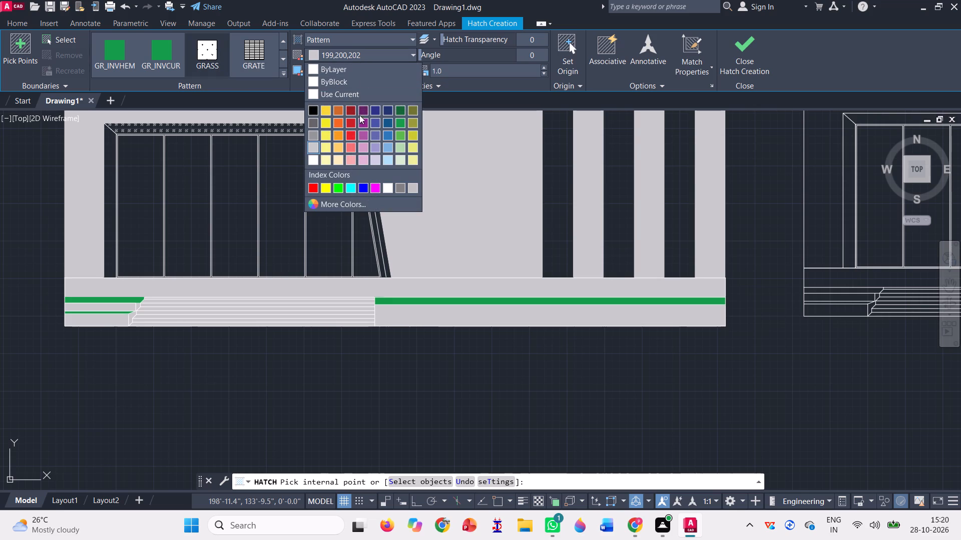
click(395, 137)
click(369, 54)
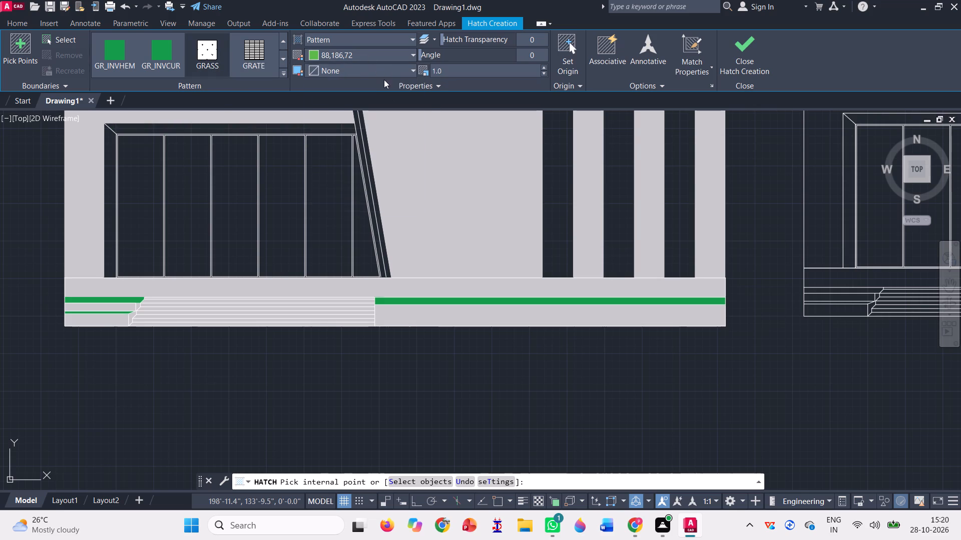
click(400, 114)
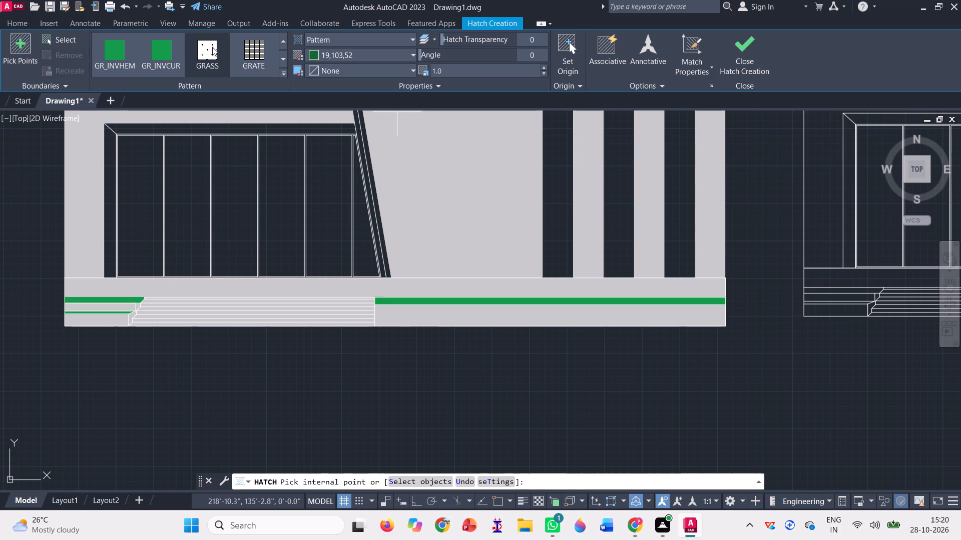
double_click(212, 46)
scroll(105, 313, up, 5)
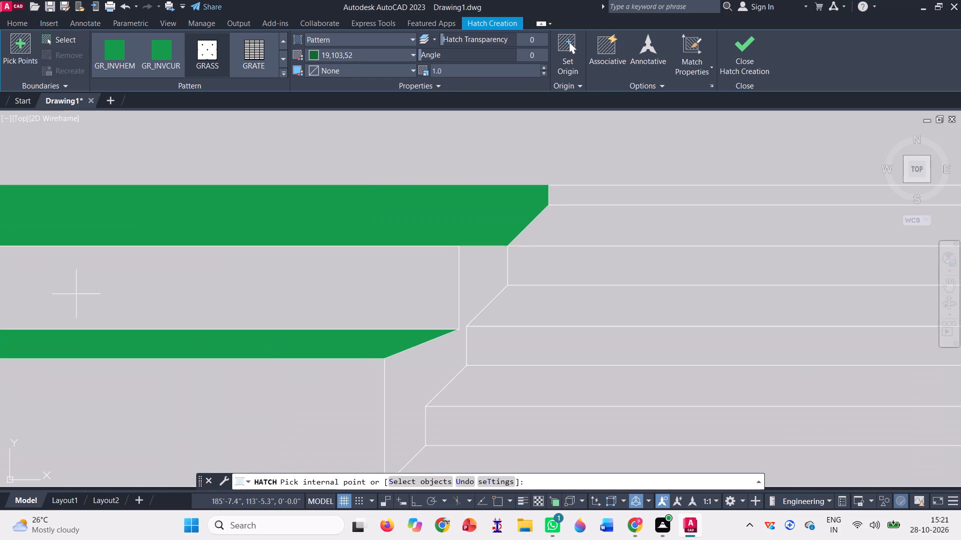
click(168, 215)
scroll(204, 254, down, 2)
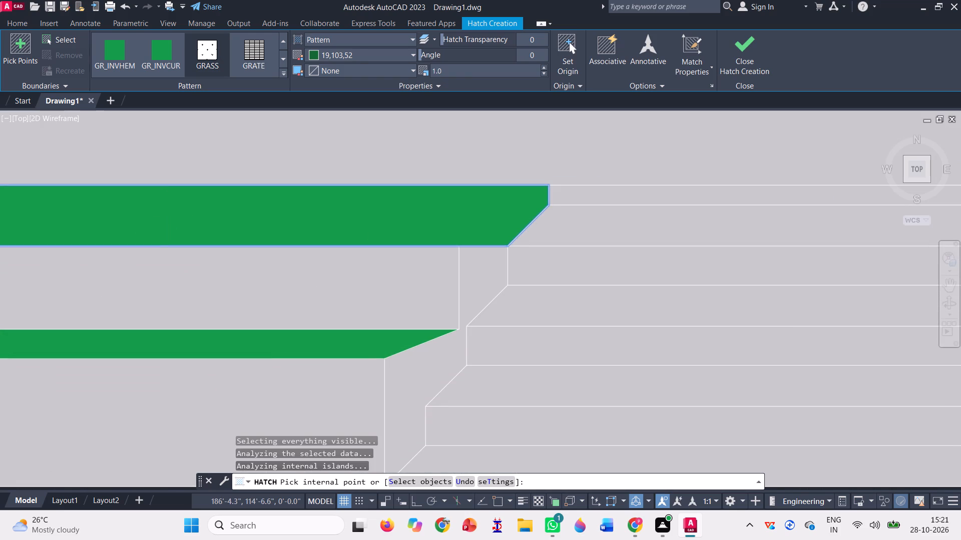
scroll(215, 308, up, 2)
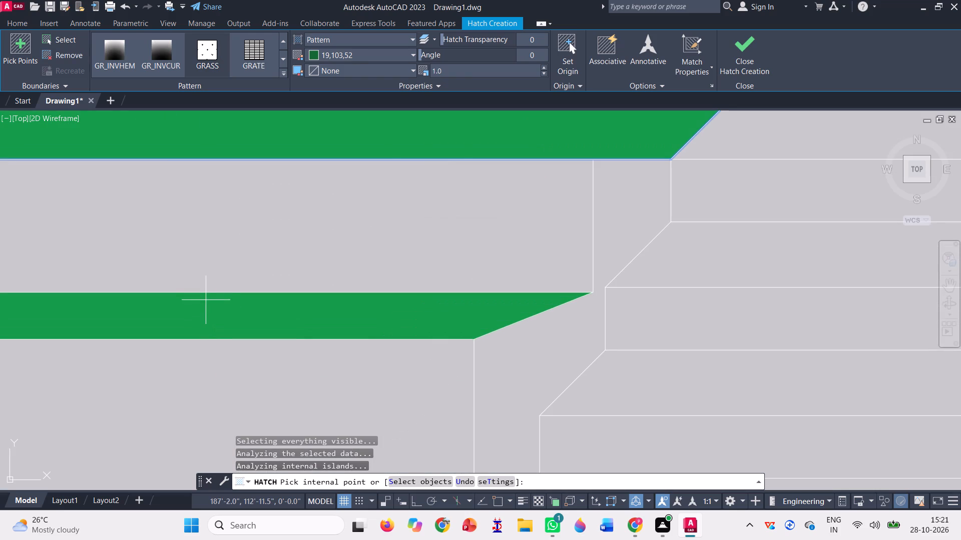
click(204, 308)
scroll(175, 307, down, 2)
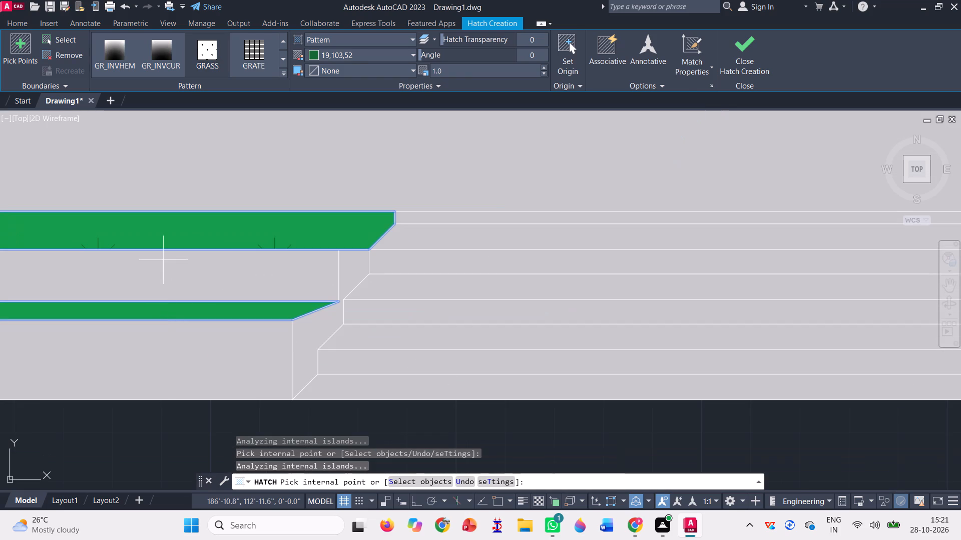
Add the long green plinth strip to the right of the stairs to the same grass hatch.
scroll(163, 260, down, 4)
scroll(526, 261, up, 1)
scroll(656, 267, up, 2)
click(625, 237)
scroll(411, 291, down, 5)
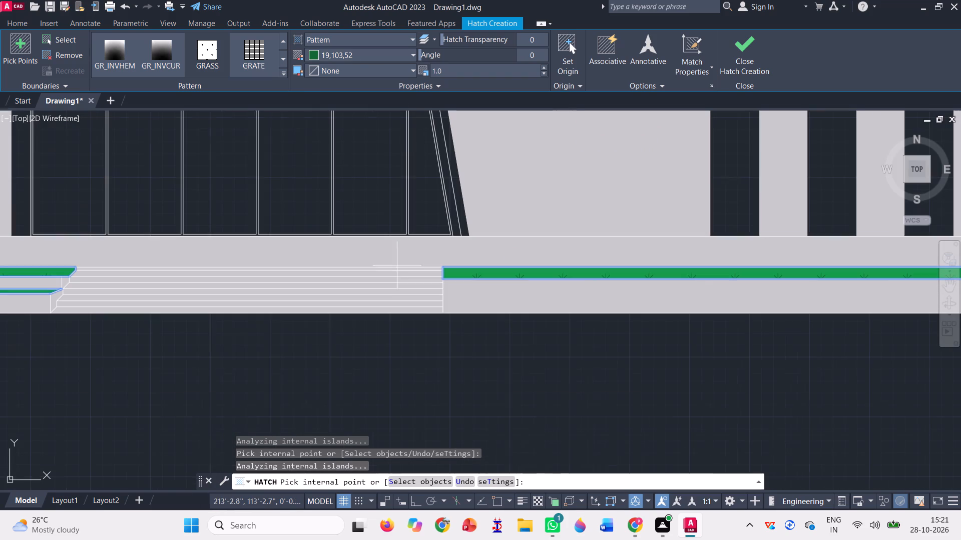
Set the grass hatch scale to 0.1.
click(448, 71)
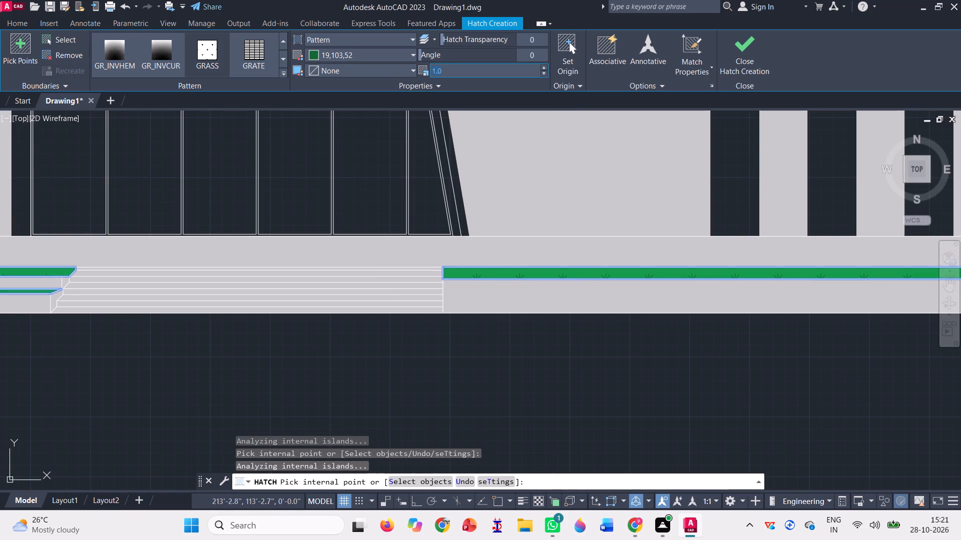
key(BackSpace)
text(0.1)
key(Return)
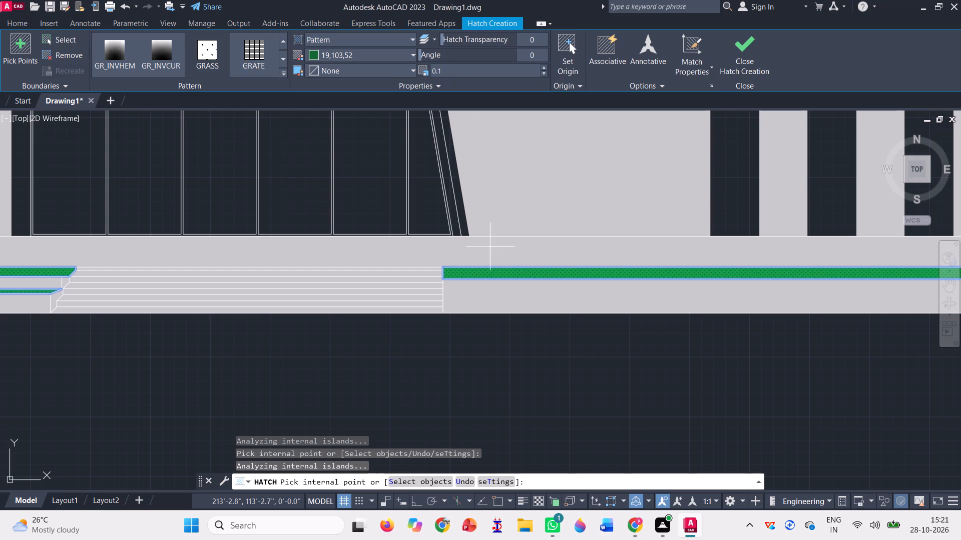
scroll(496, 264, up, 6)
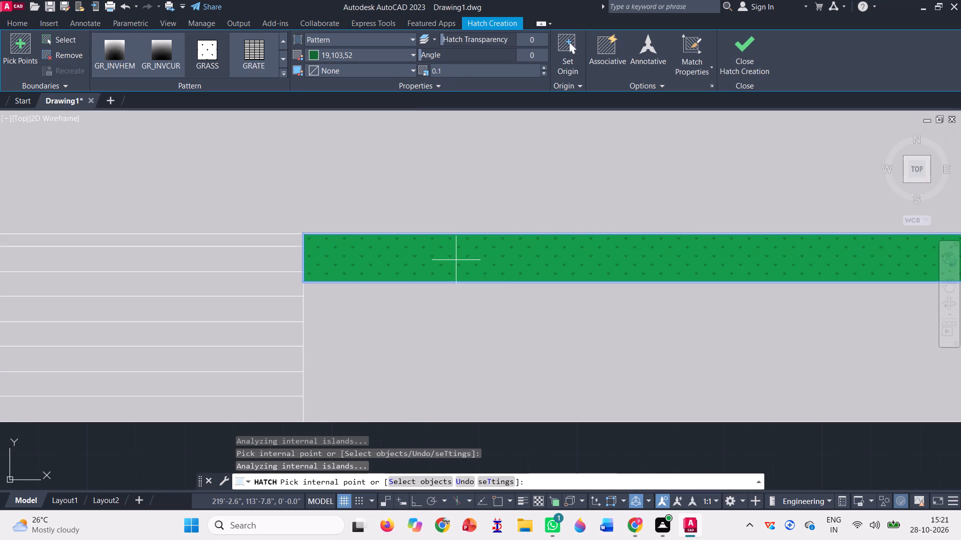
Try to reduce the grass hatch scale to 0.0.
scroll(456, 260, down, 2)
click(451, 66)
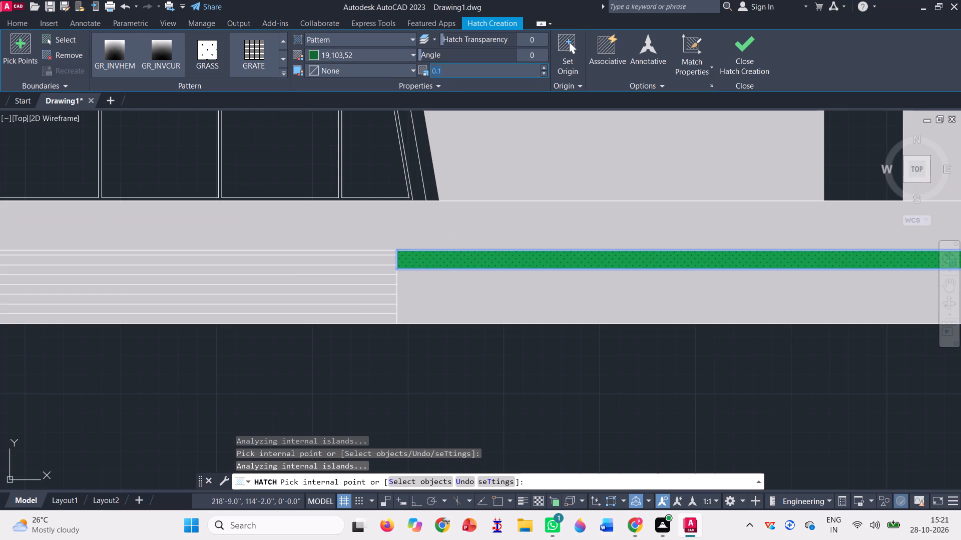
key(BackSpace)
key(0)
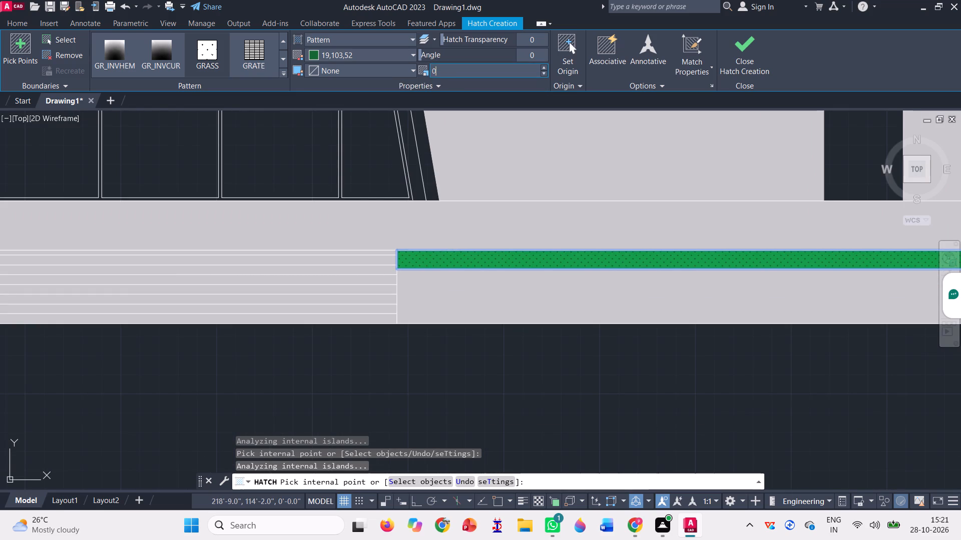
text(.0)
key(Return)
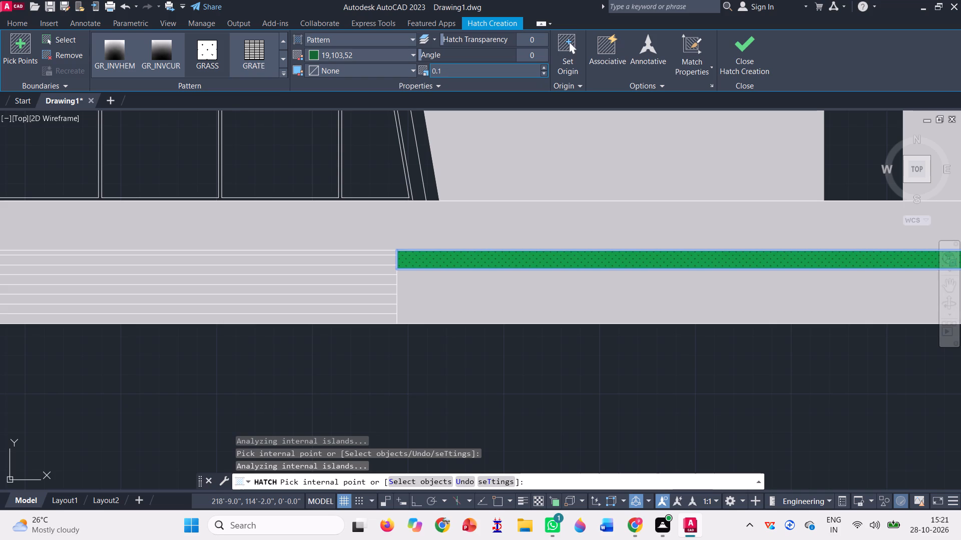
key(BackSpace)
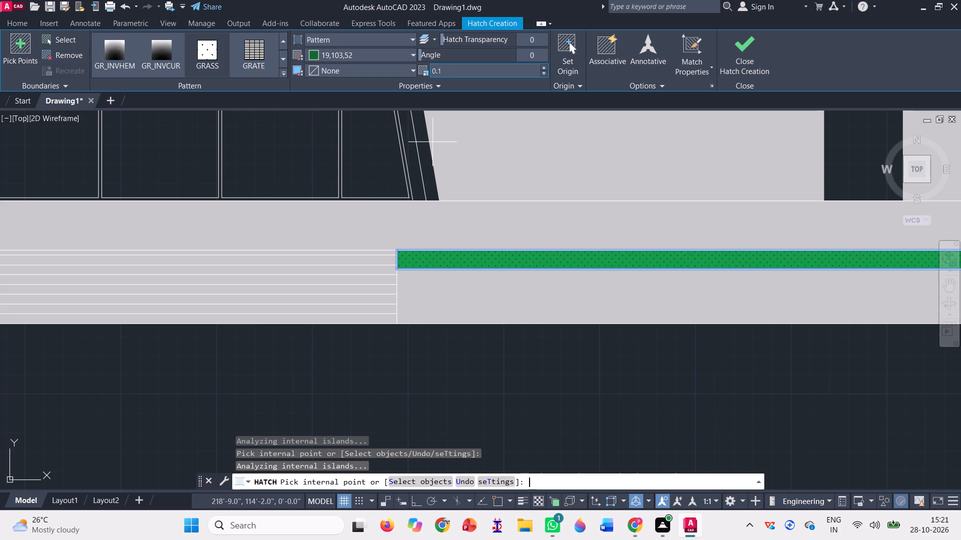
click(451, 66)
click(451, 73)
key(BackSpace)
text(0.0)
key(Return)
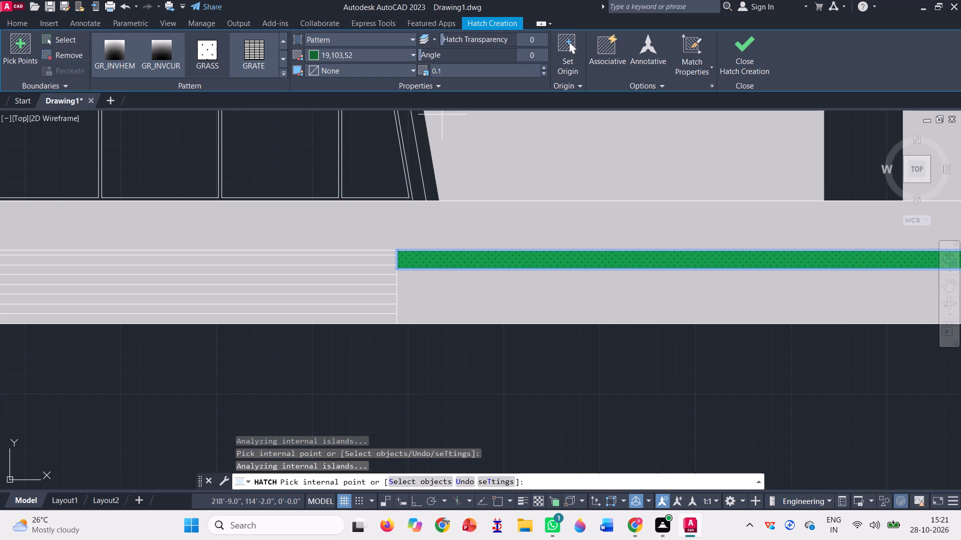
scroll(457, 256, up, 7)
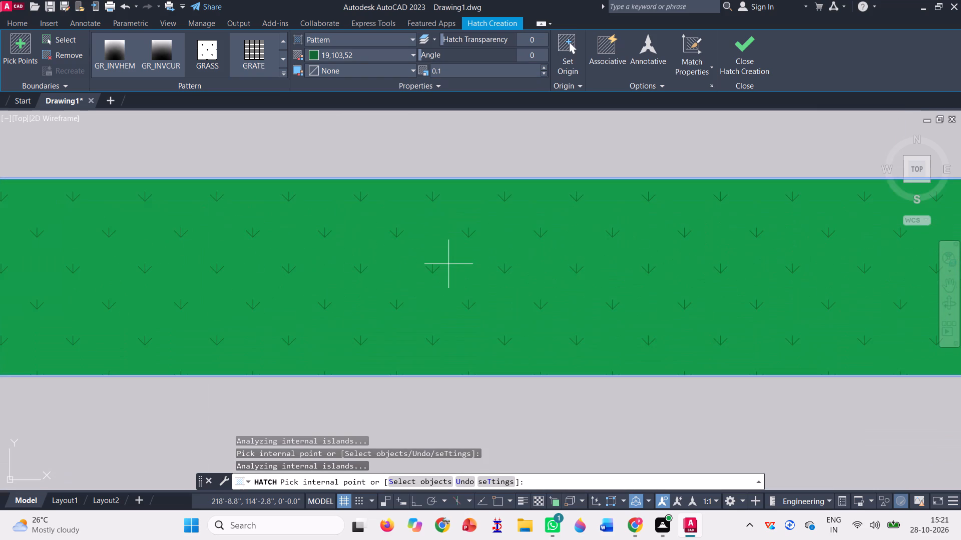
Finish the grass hatch on the plinth strips.
scroll(386, 264, down, 7)
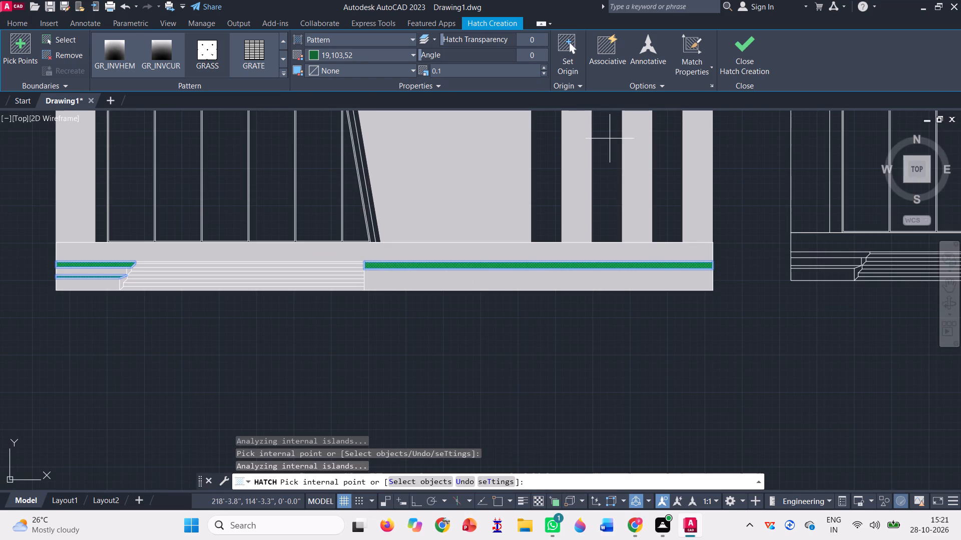
click(755, 52)
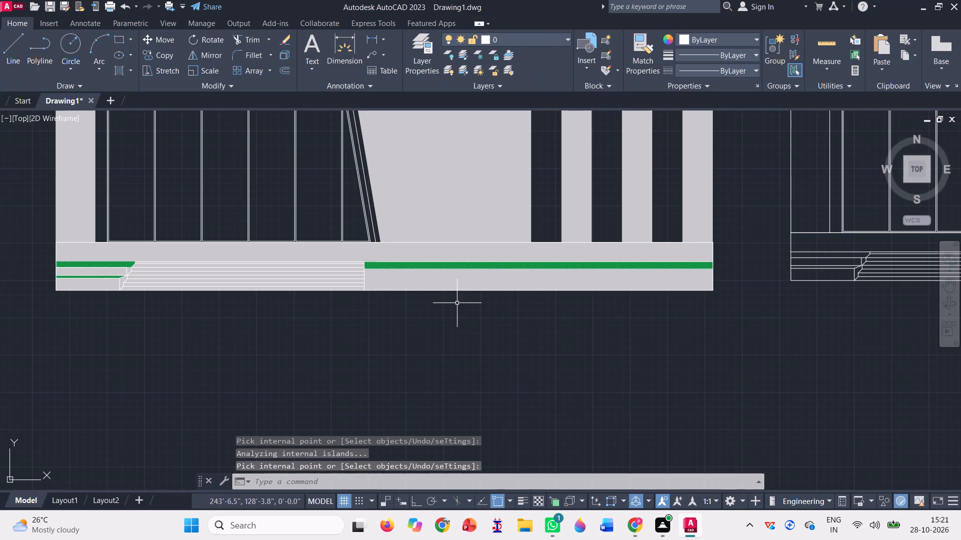
Change the long and short white plinth lines on the black elevation copy to colour 0,0,0 and clear the selection.
scroll(418, 278, up, 3)
scroll(418, 273, down, 3)
scroll(302, 310, down, 1)
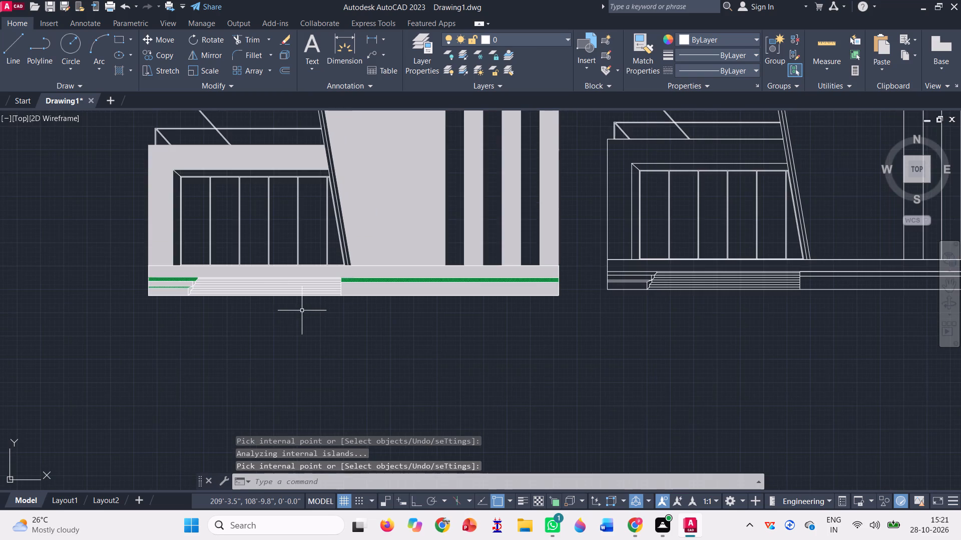
scroll(267, 307, down, 1)
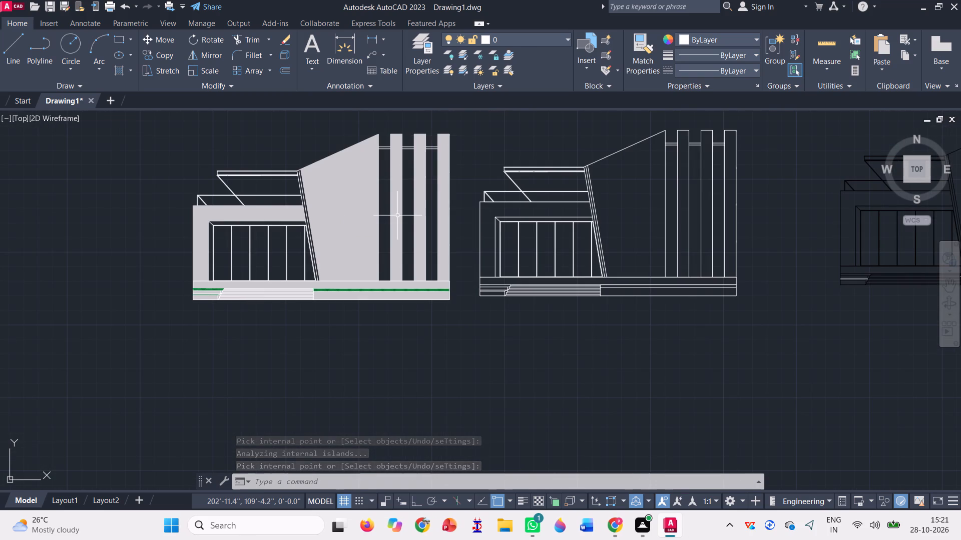
scroll(356, 219, down, 1)
scroll(768, 249, up, 3)
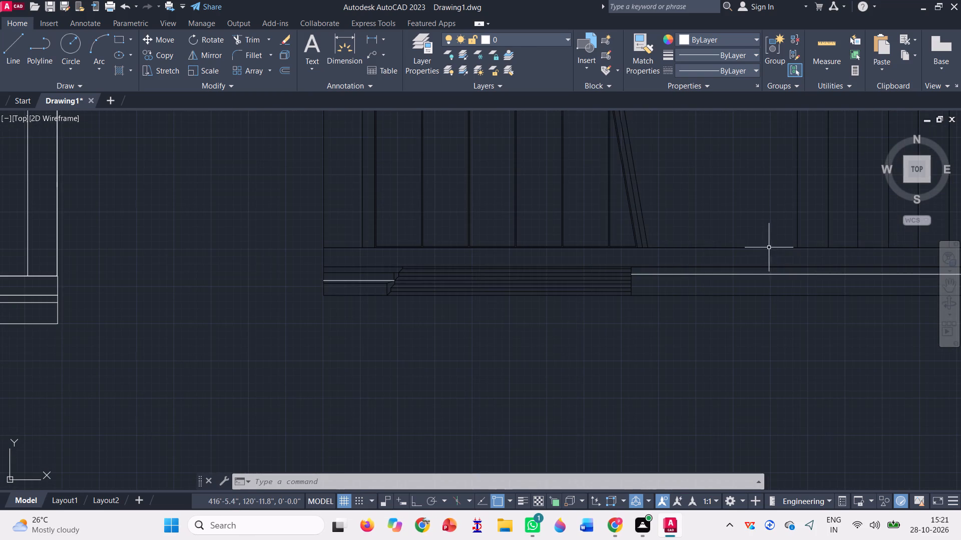
scroll(537, 233, down, 1)
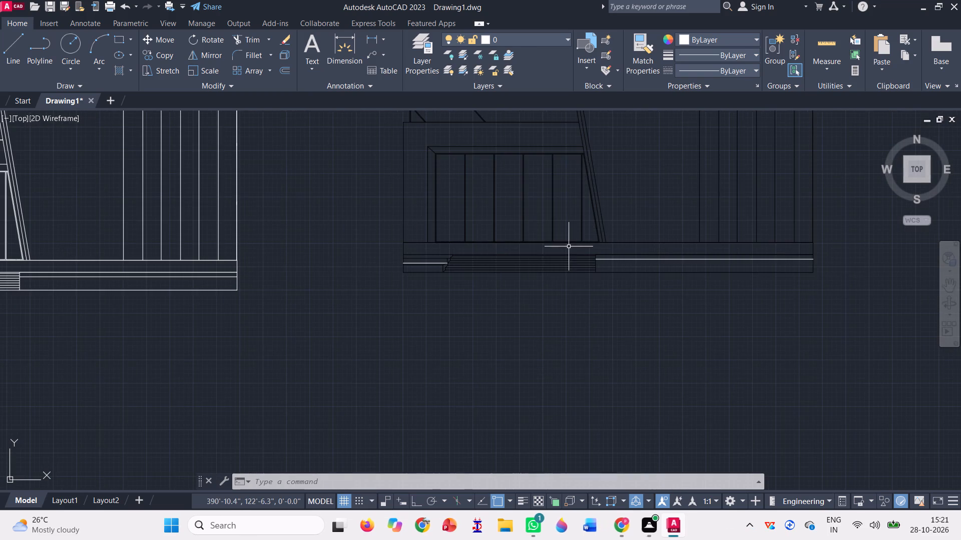
scroll(839, 246, up, 2)
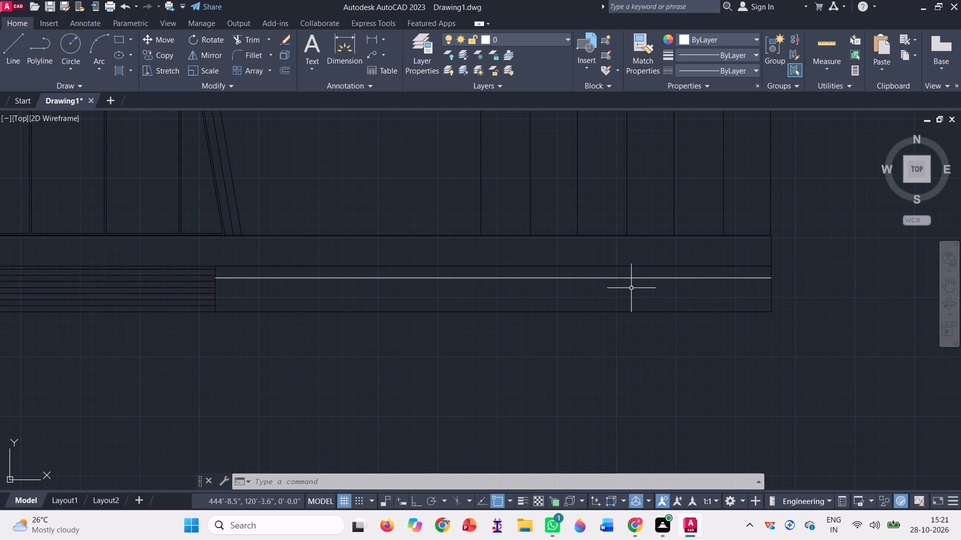
click(630, 287)
click(612, 275)
scroll(714, 267, down, 2)
scroll(393, 272, up, 3)
scroll(274, 285, up, 3)
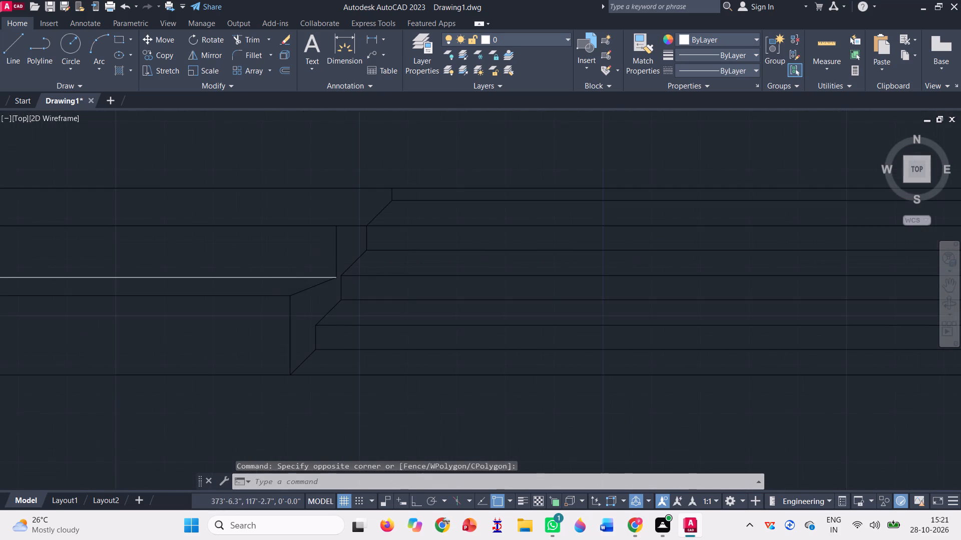
click(273, 283)
click(248, 250)
scroll(255, 253, down, 4)
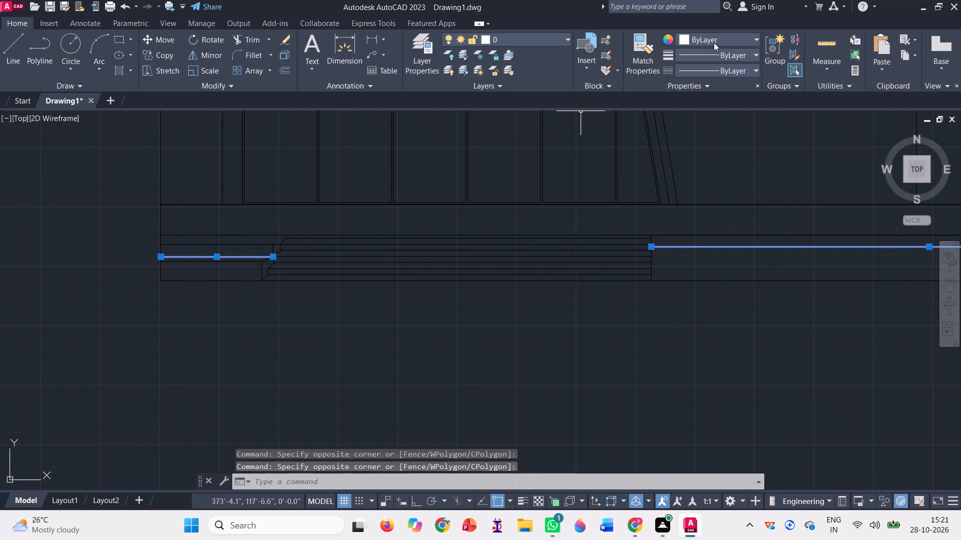
click(714, 42)
click(686, 80)
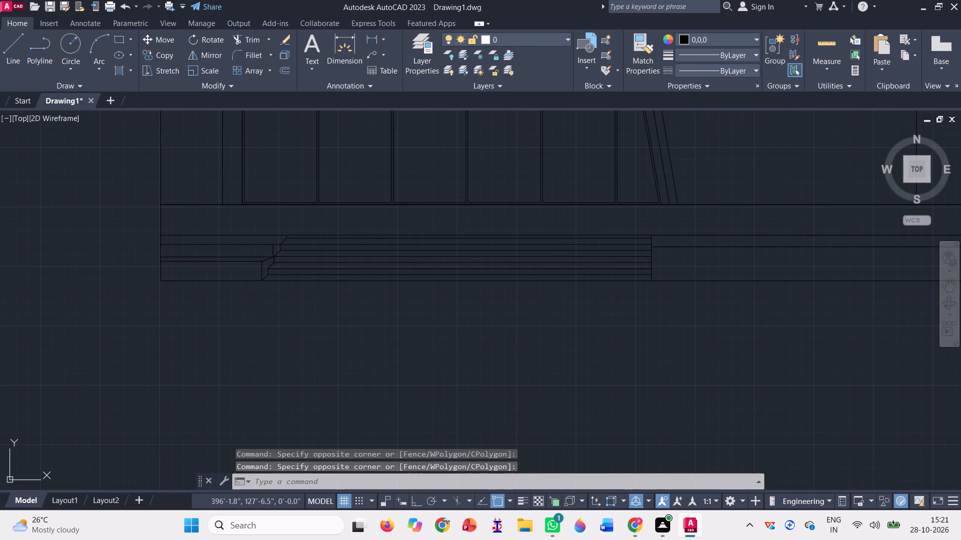
scroll(480, 306, down, 4)
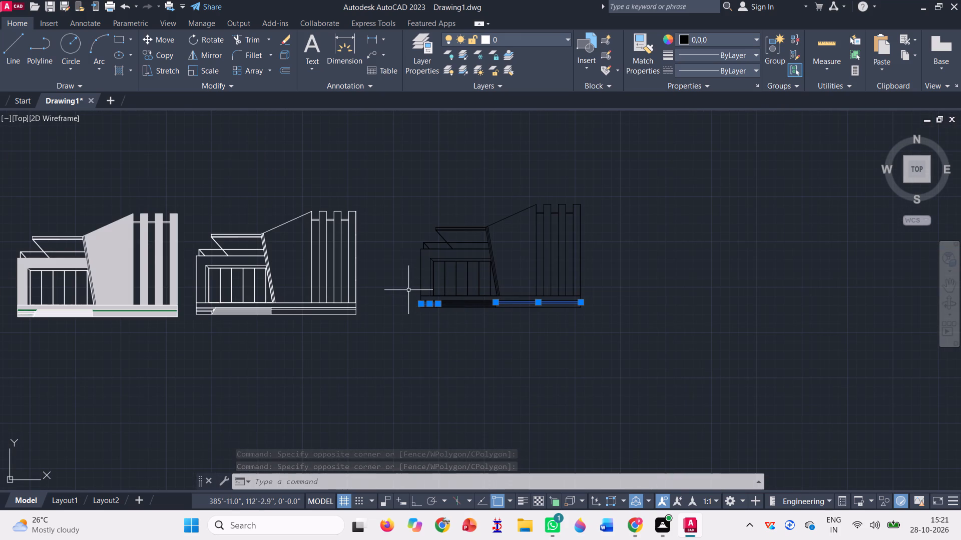
key(Escape)
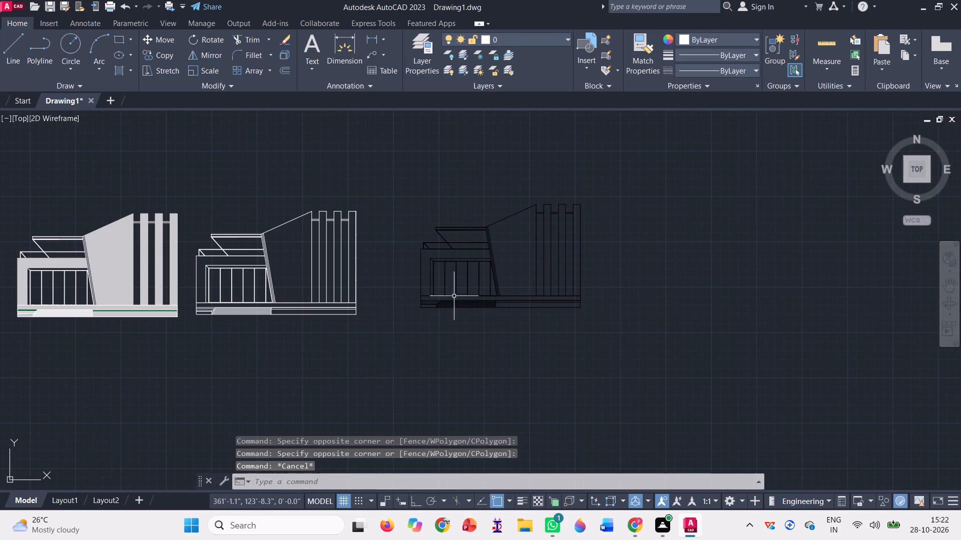
Set up a solid hatch in colour 199,200,202 for the original elevation.
scroll(472, 287, down, 1)
scroll(216, 271, up, 2)
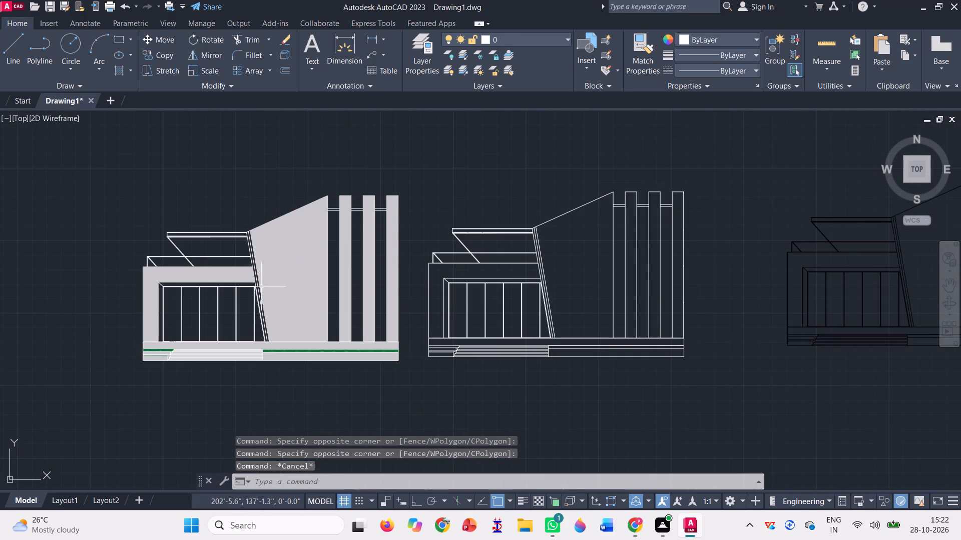
scroll(249, 233, up, 2)
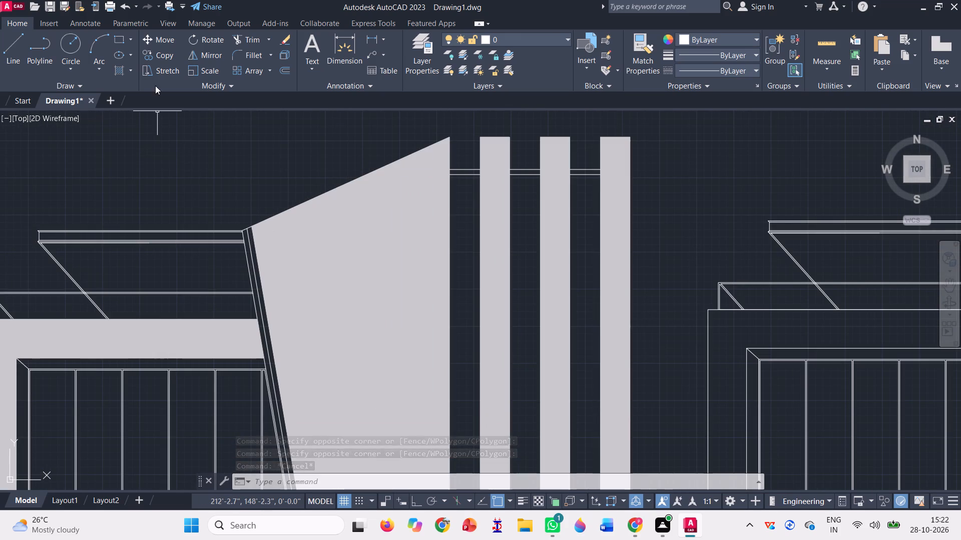
click(133, 70)
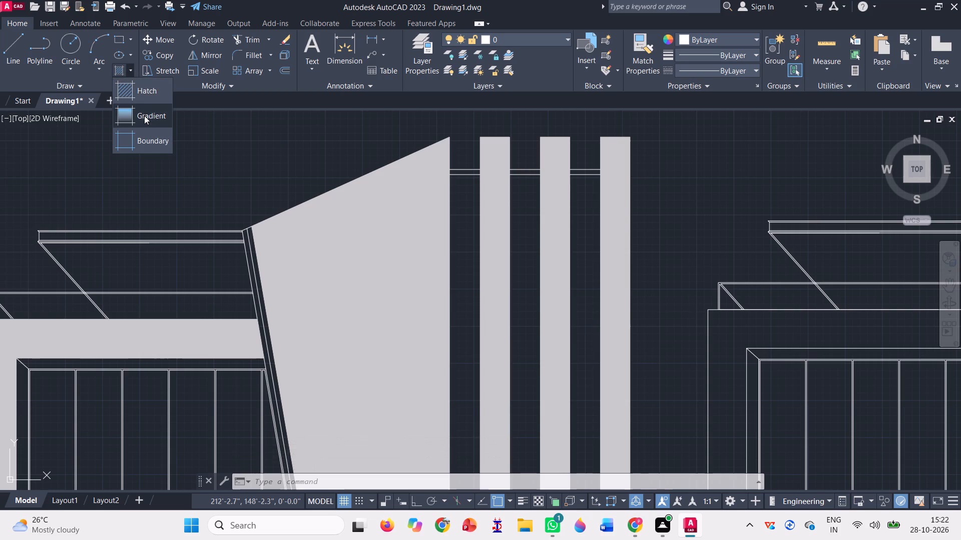
click(144, 115)
scroll(201, 47, up, 2)
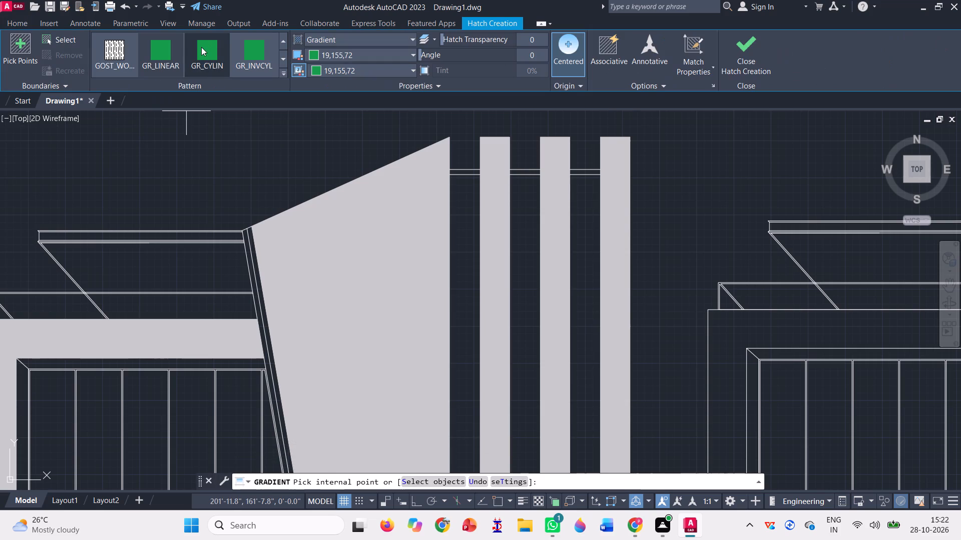
scroll(201, 47, up, 13)
click(107, 50)
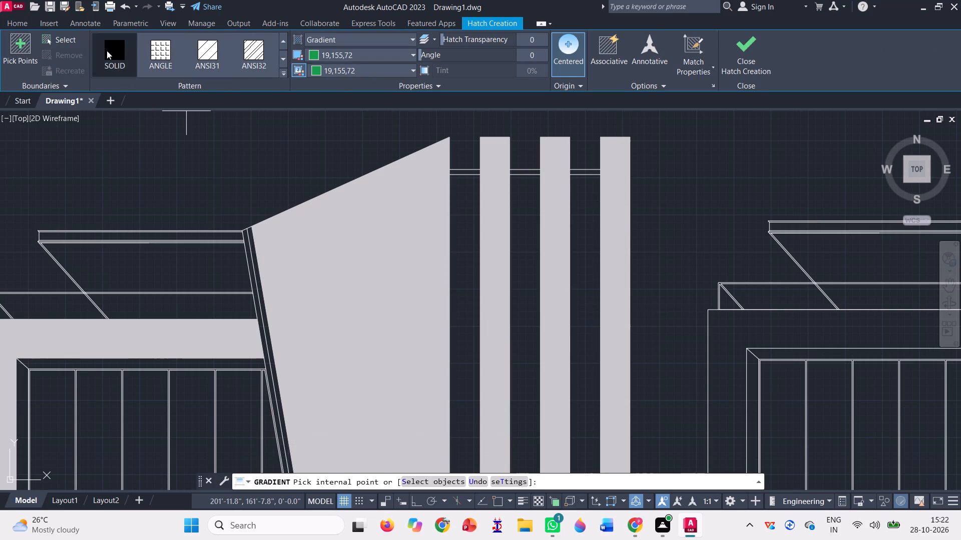
click(313, 54)
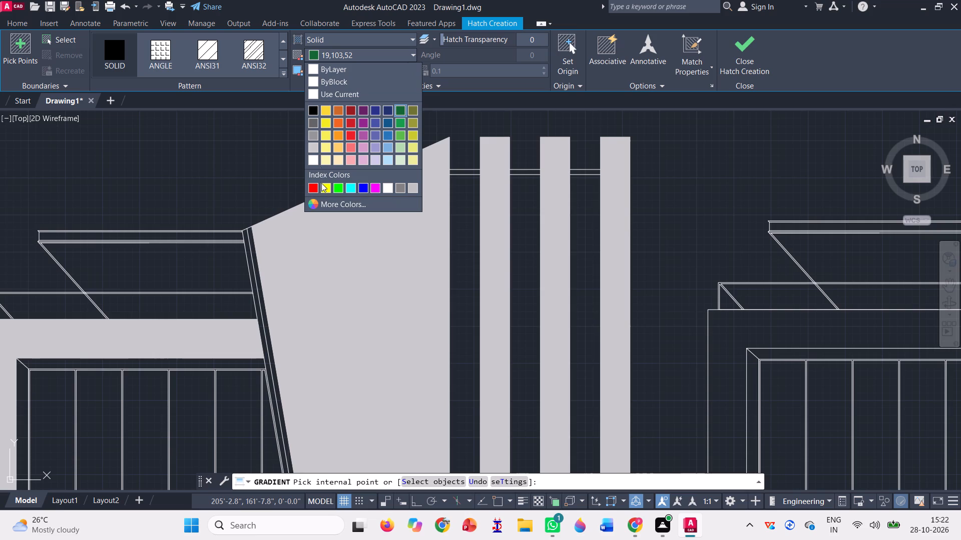
click(315, 143)
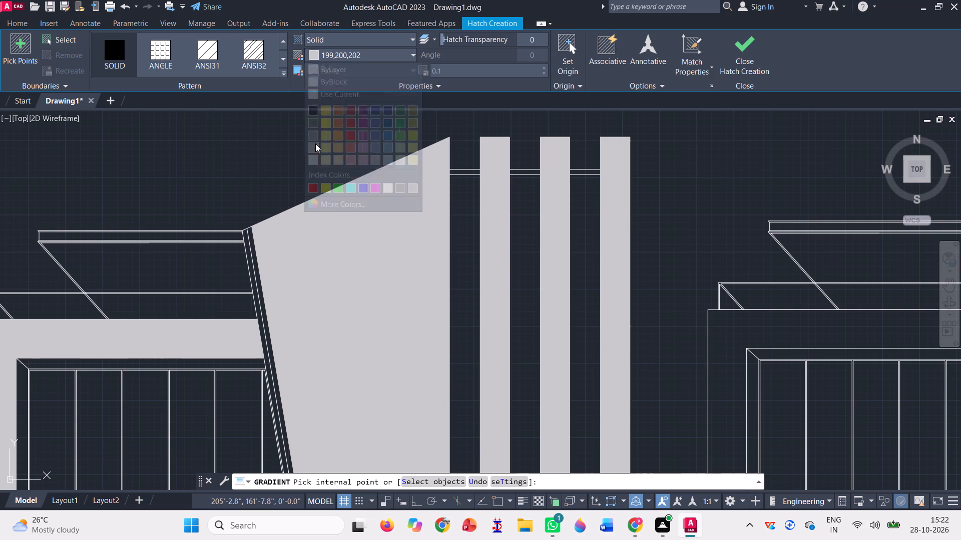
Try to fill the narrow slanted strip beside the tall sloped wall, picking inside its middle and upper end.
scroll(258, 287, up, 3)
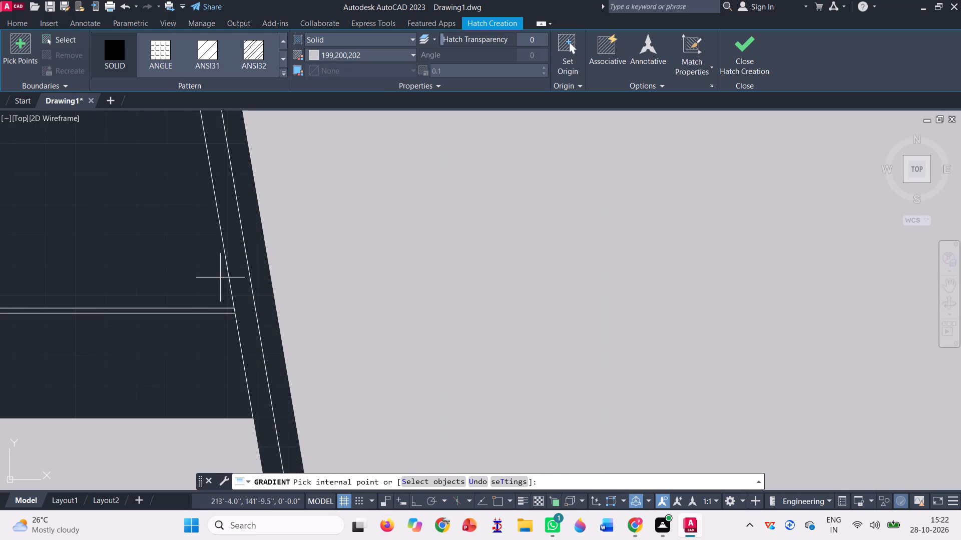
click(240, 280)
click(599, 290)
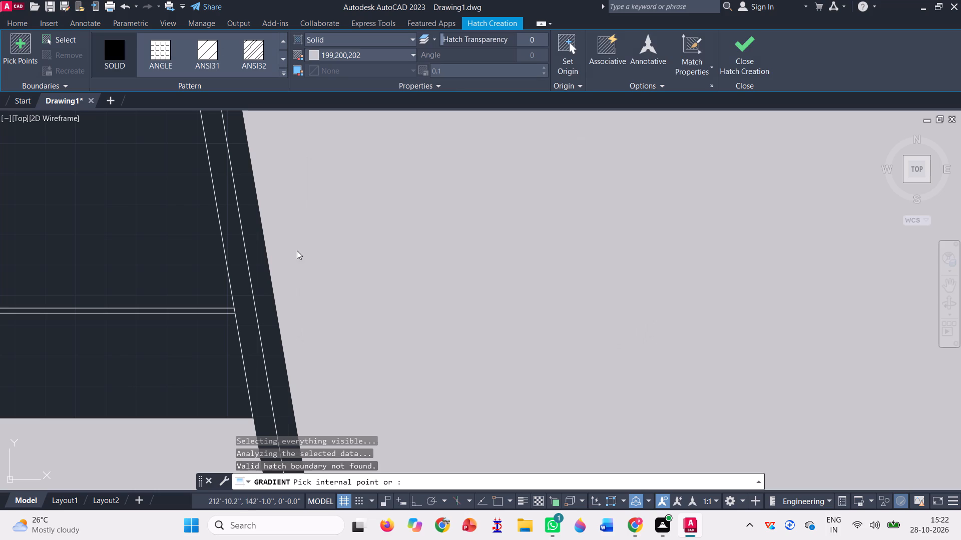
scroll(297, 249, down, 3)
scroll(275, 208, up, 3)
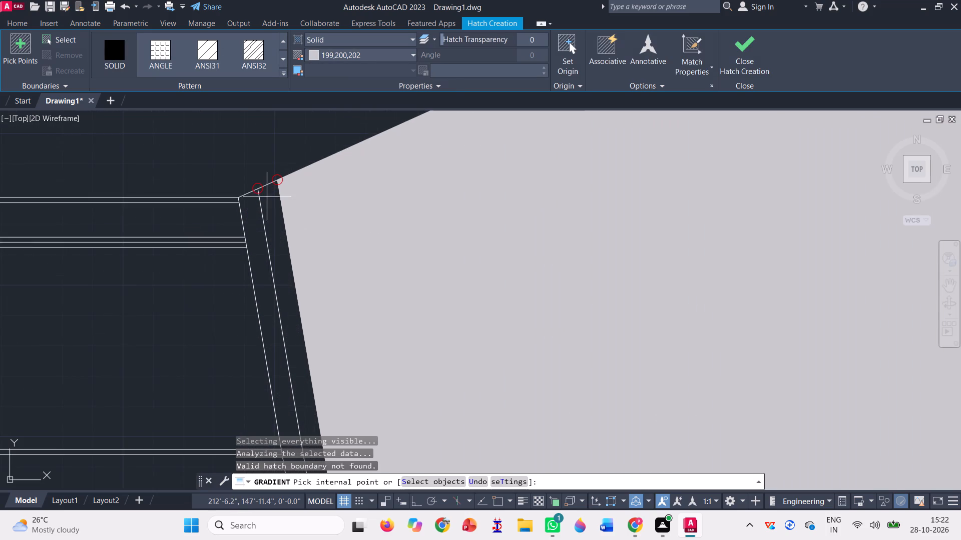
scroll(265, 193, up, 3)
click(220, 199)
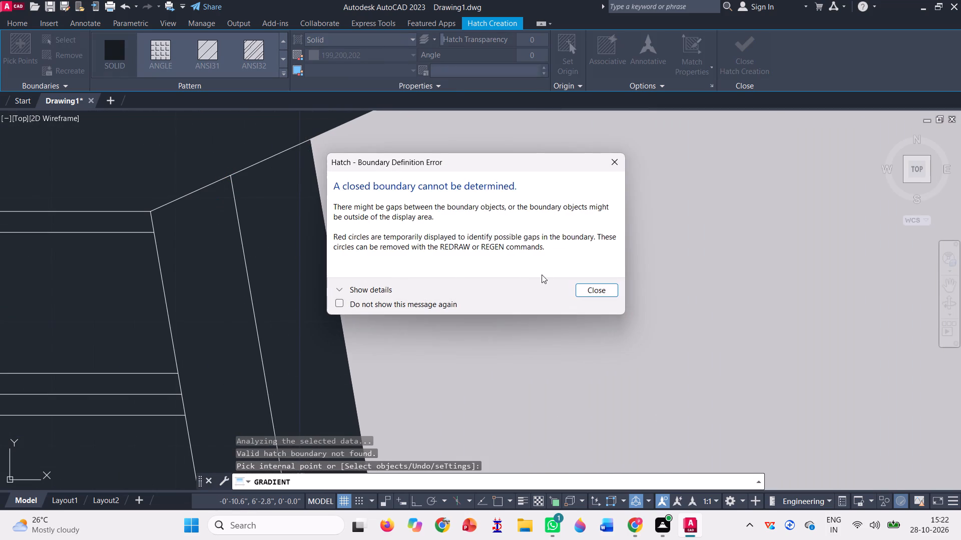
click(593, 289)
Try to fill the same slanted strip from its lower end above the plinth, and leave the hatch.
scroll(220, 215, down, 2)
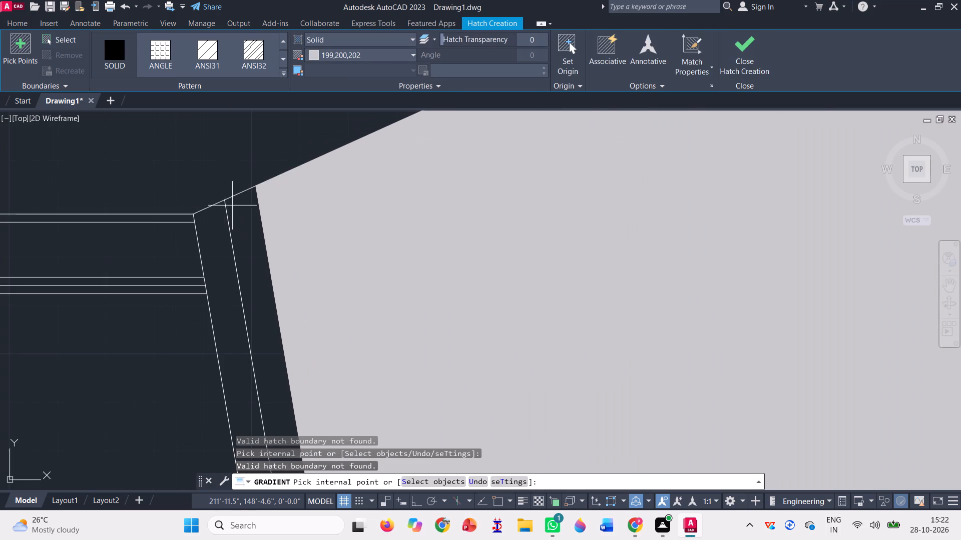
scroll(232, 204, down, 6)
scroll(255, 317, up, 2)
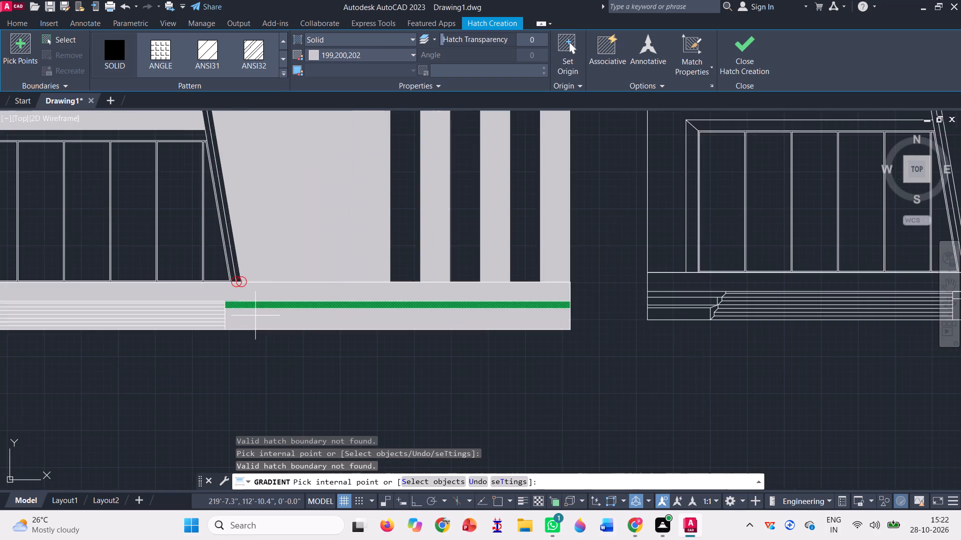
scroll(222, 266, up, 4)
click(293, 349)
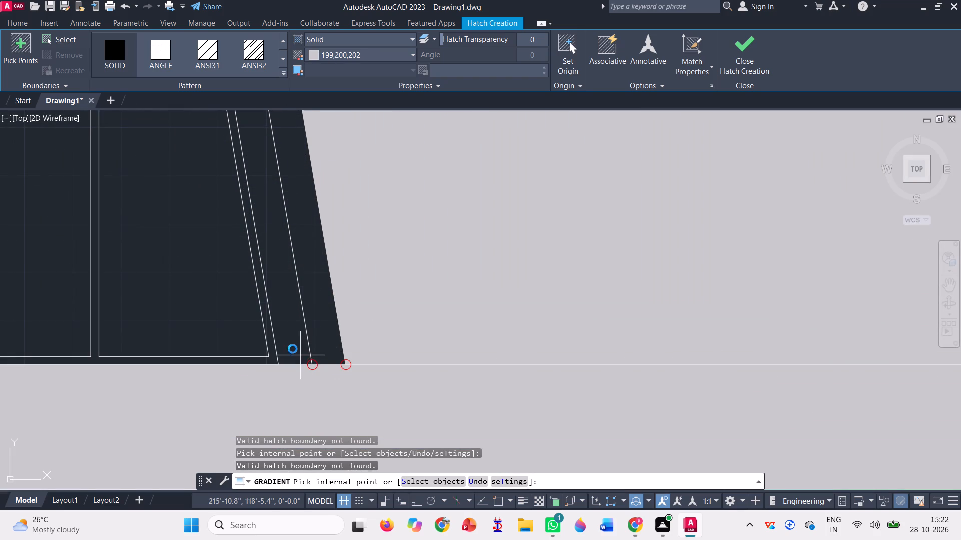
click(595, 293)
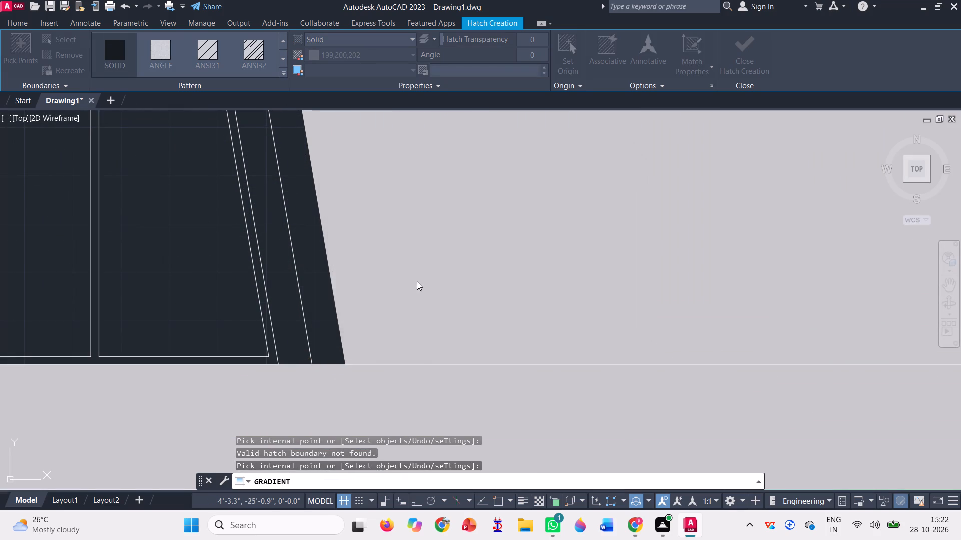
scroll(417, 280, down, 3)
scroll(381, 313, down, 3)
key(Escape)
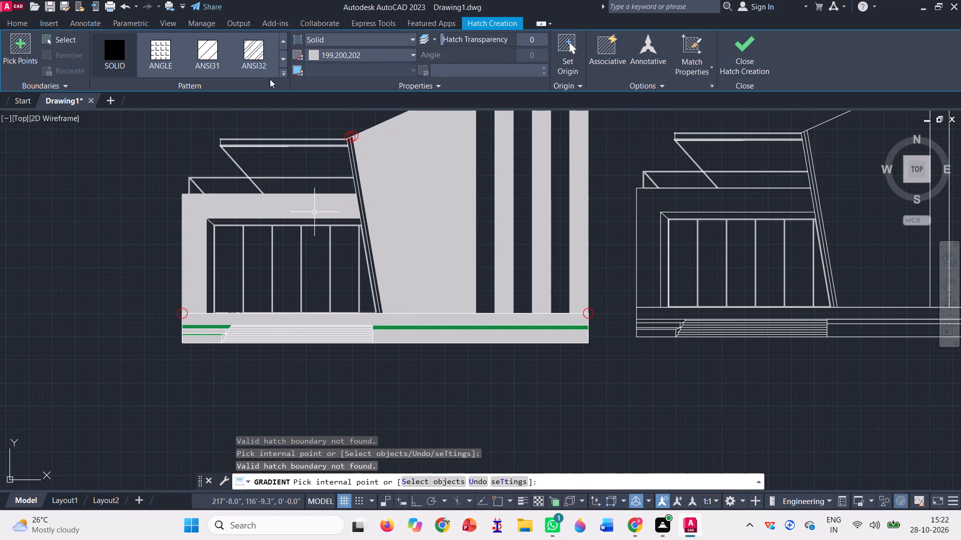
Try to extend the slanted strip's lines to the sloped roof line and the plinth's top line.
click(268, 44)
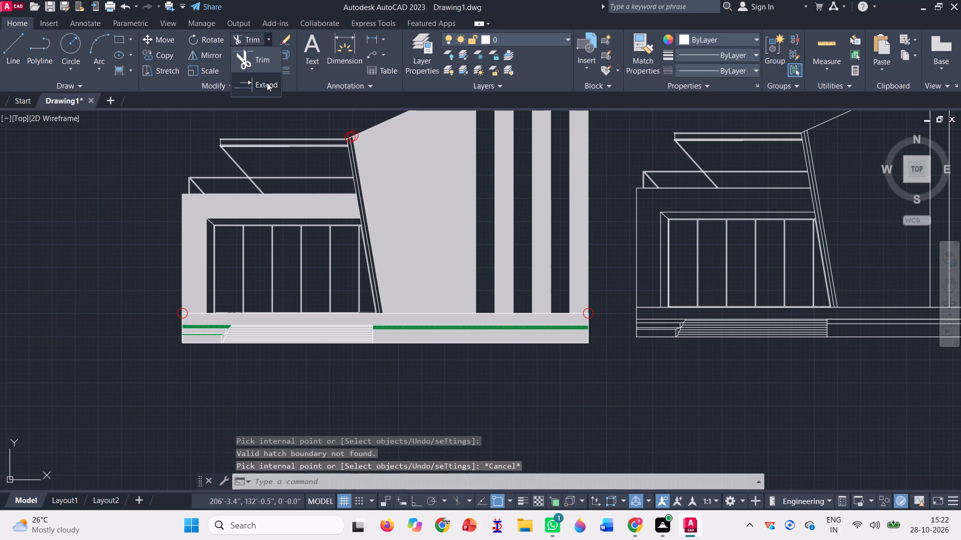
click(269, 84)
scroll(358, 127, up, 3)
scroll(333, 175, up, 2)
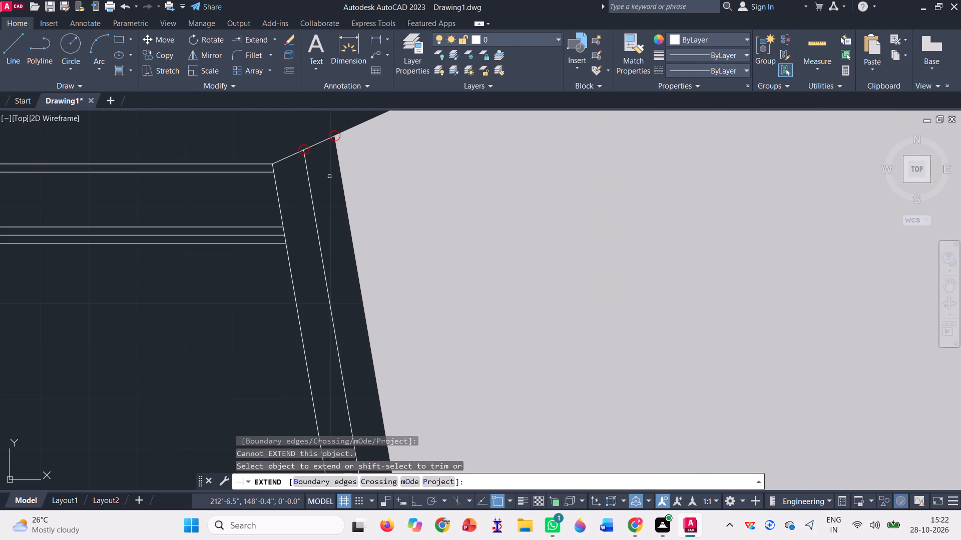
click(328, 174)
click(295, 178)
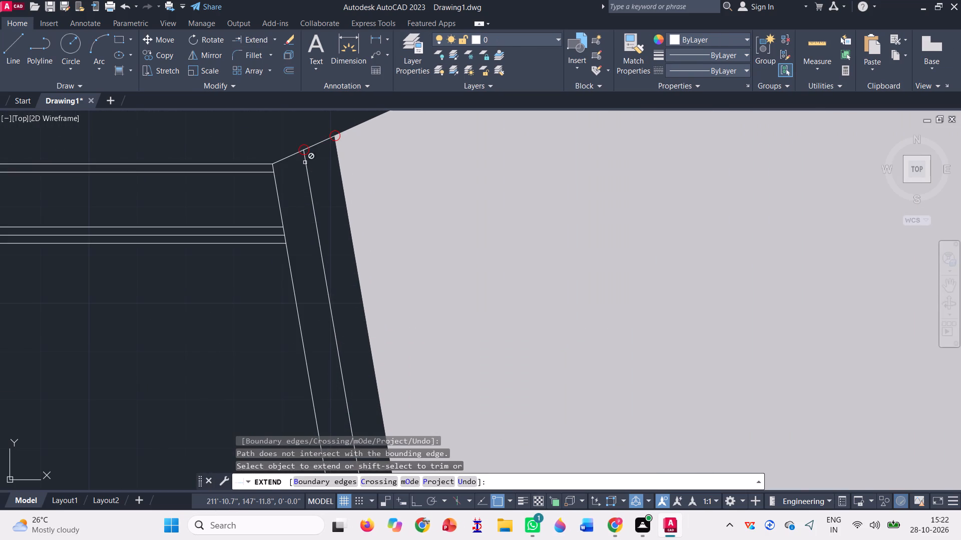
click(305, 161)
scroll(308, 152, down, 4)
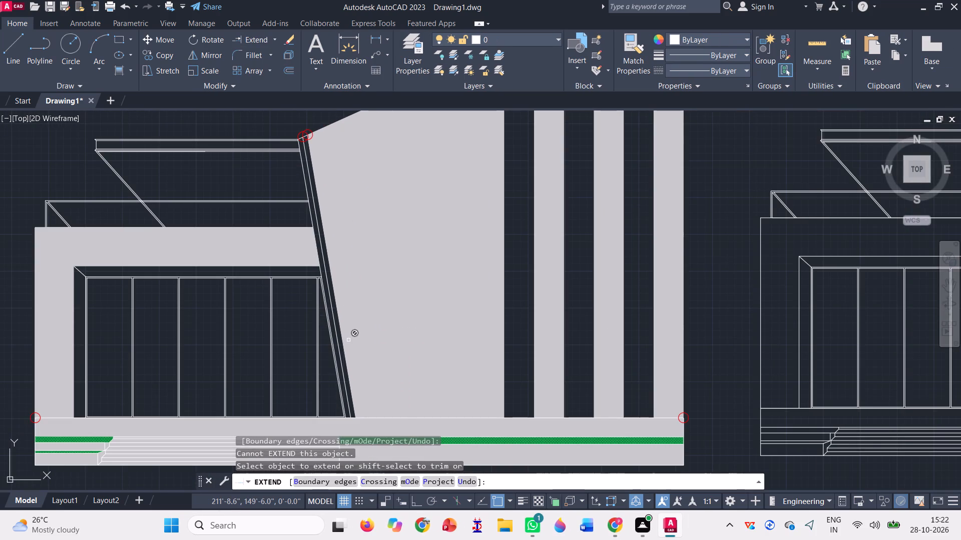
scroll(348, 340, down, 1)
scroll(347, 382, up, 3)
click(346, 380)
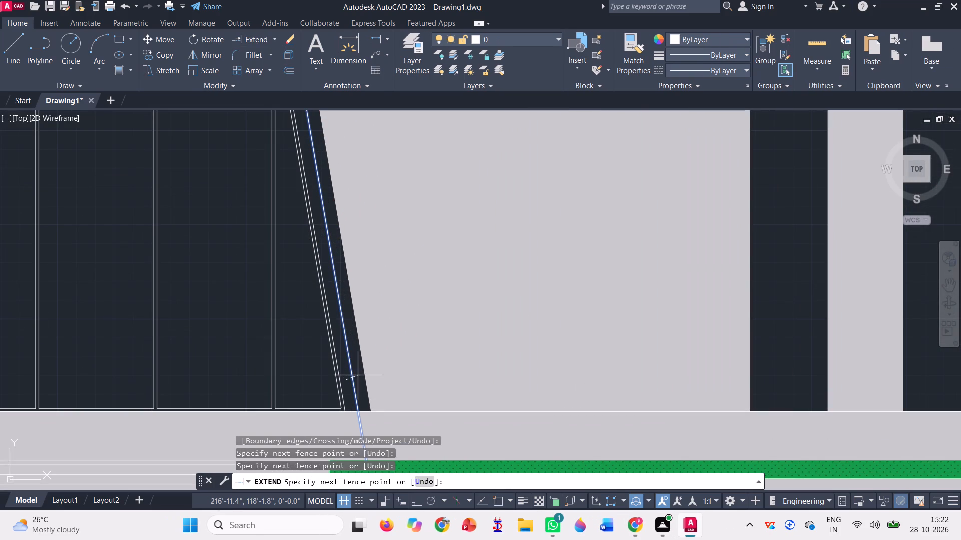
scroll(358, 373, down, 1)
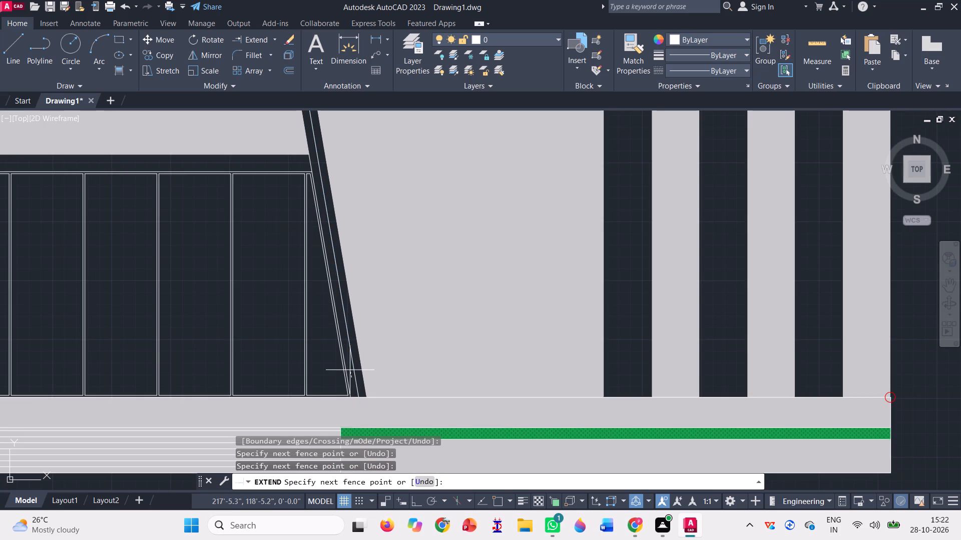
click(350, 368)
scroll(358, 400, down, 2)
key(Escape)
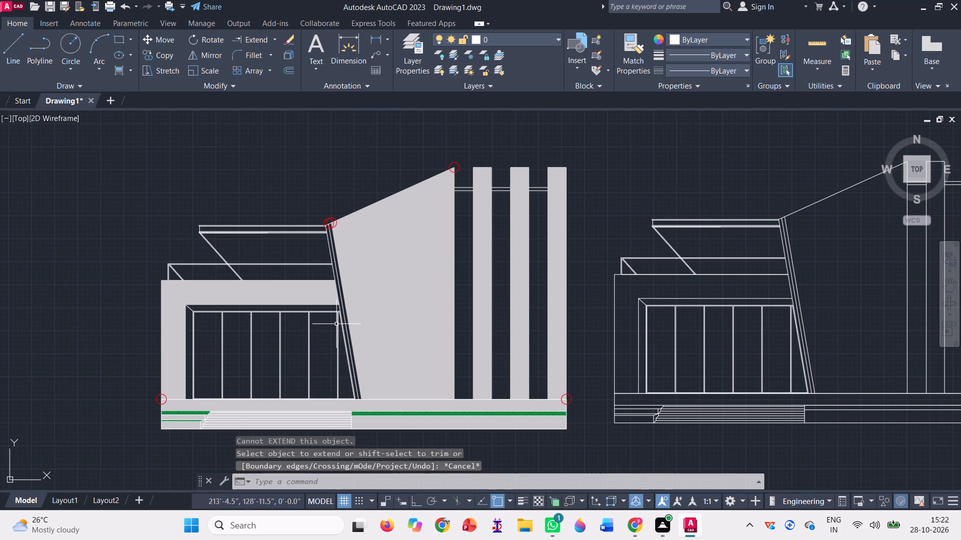
Fill the outer slanted strip beside the tall sloped wall on the original elevation with a solid hatch in 199,200,202.
click(118, 72)
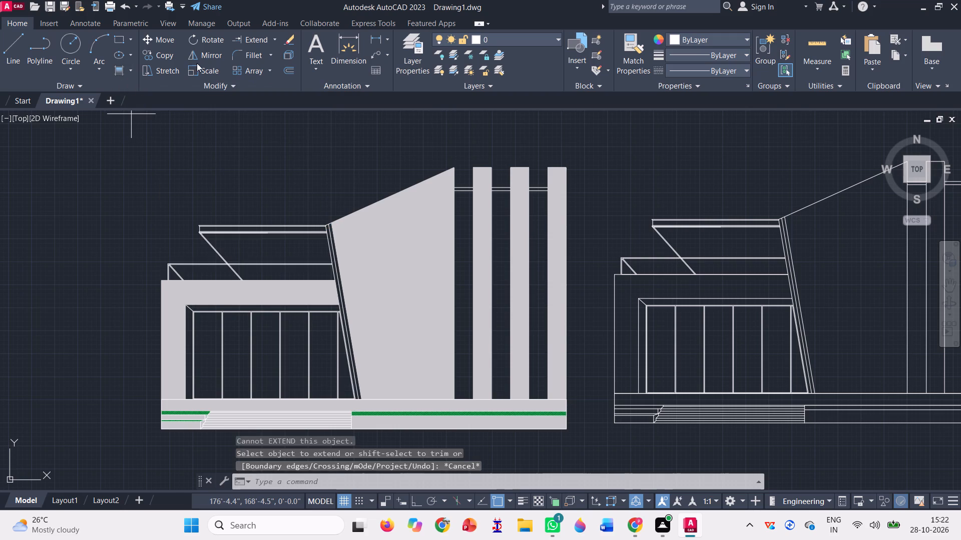
scroll(217, 65, up, 3)
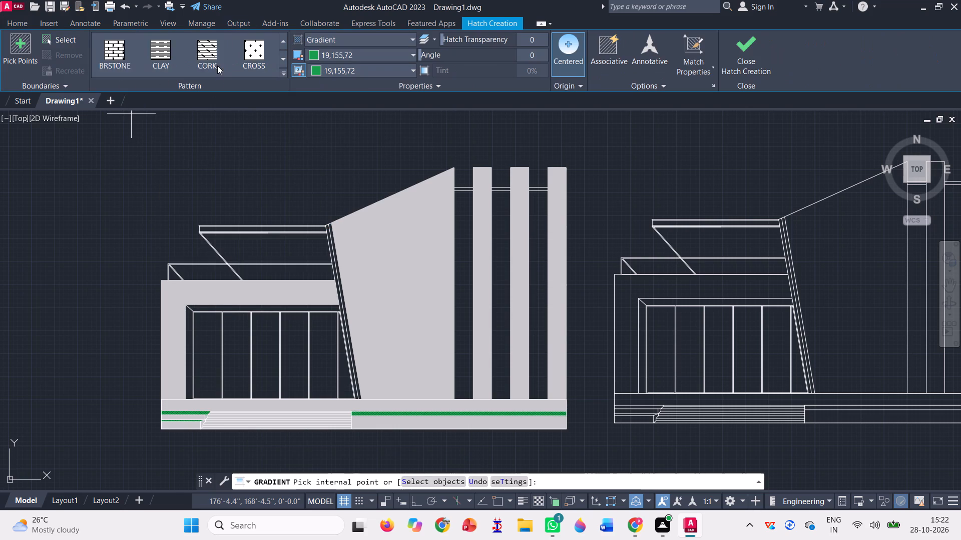
scroll(178, 61, up, 7)
click(113, 46)
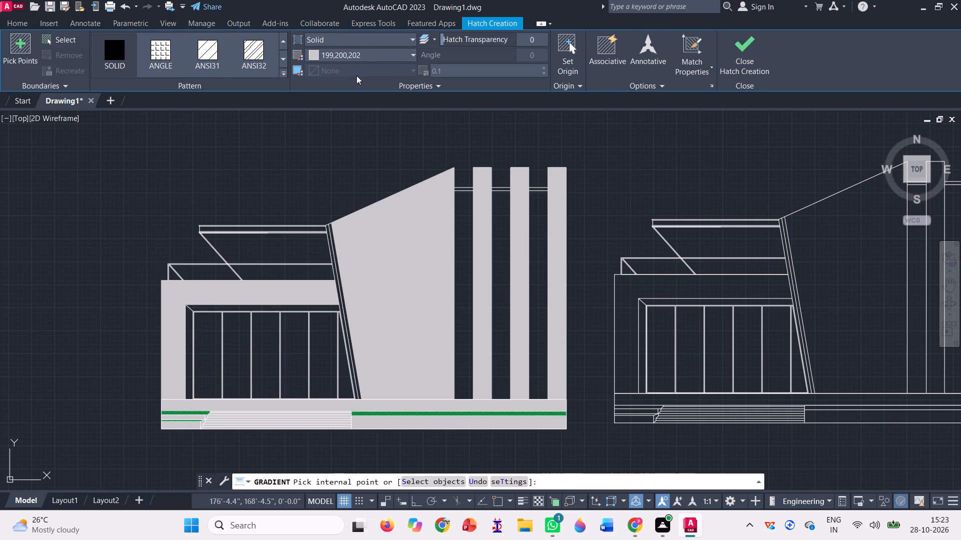
scroll(323, 231, up, 4)
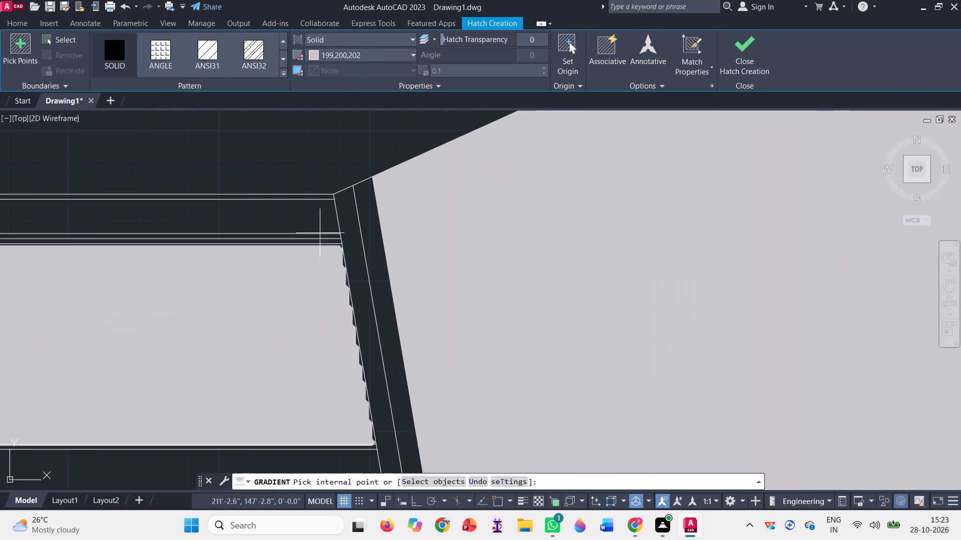
click(348, 227)
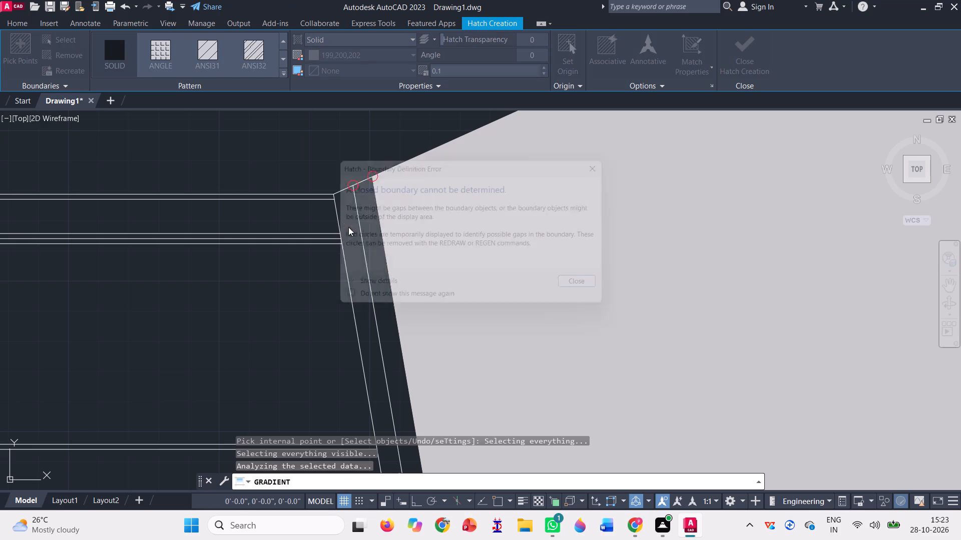
click(598, 294)
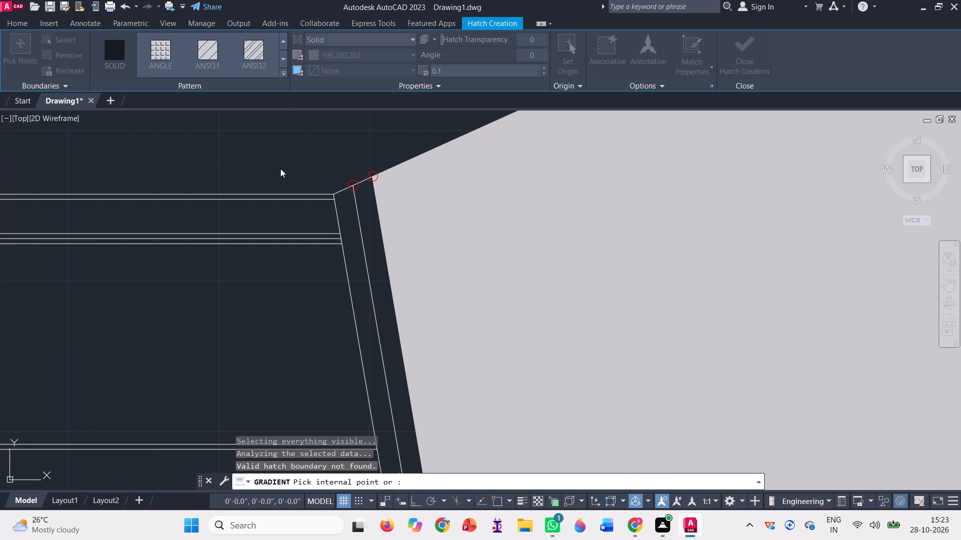
scroll(289, 164, down, 4)
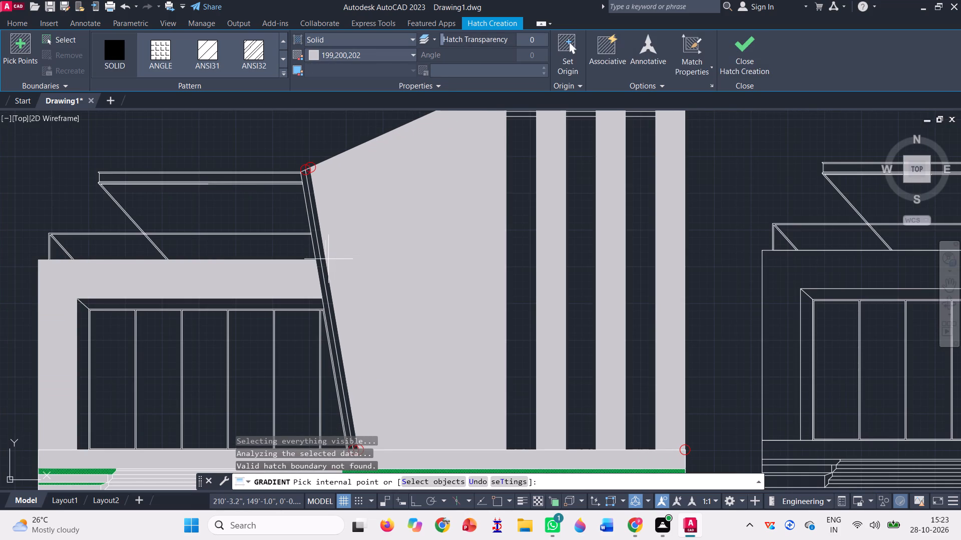
scroll(320, 251, up, 1)
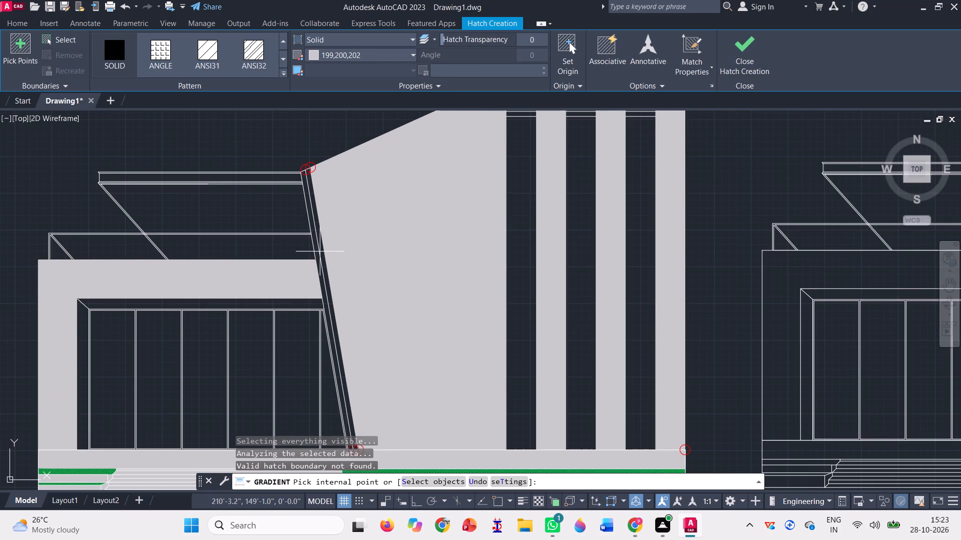
click(316, 249)
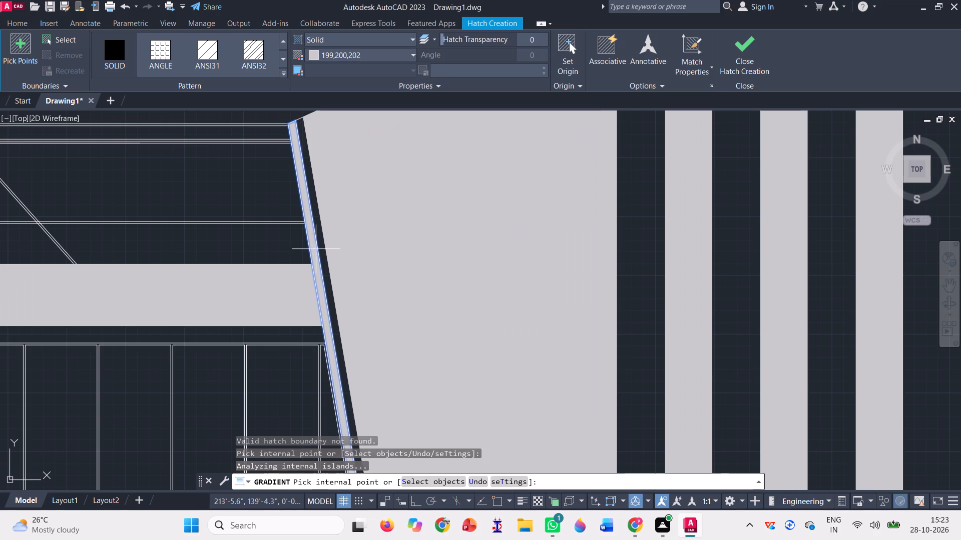
scroll(316, 249, down, 3)
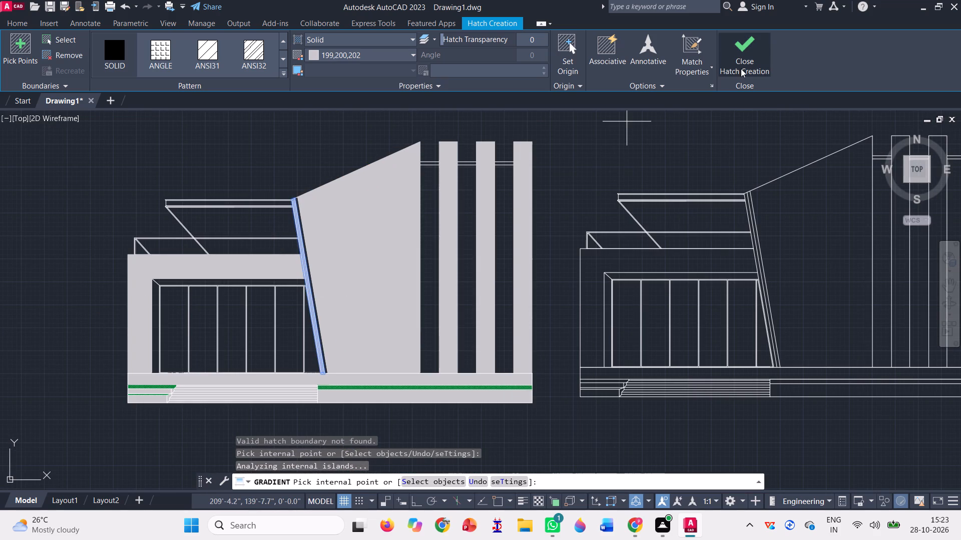
click(741, 68)
scroll(124, 66, up, 1)
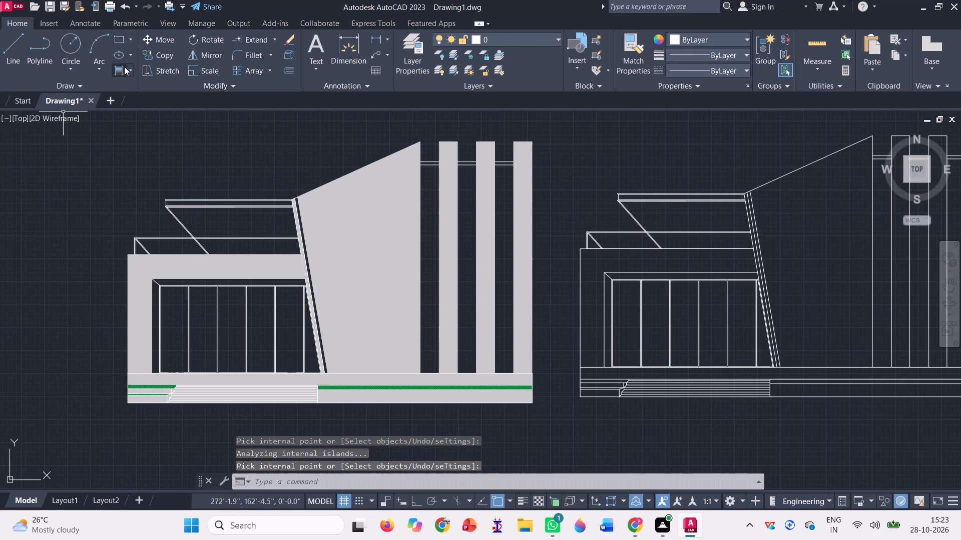
Fill the inner slanted strip beside the tall sloped wall on the original elevation with a solid hatch in 153,155,55.
click(122, 75)
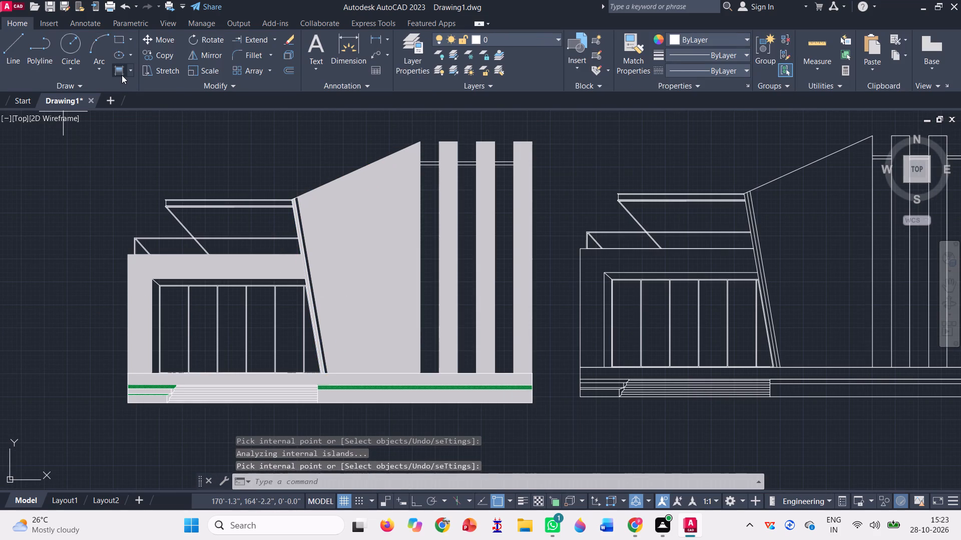
scroll(229, 78, up, 15)
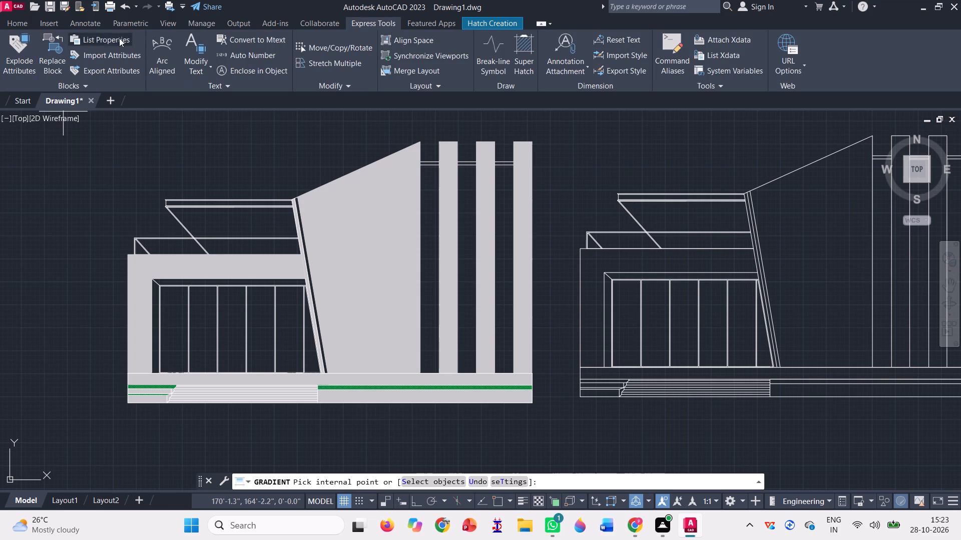
click(498, 19)
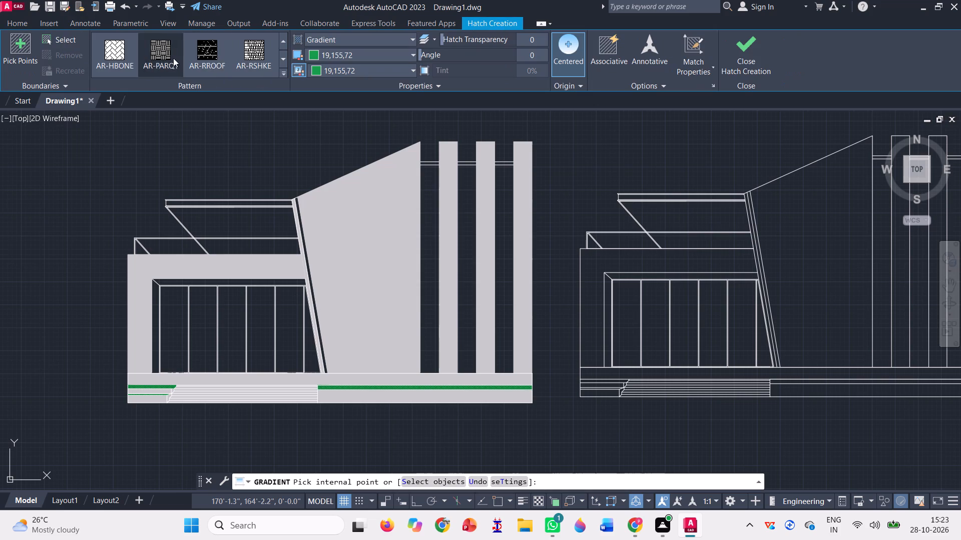
scroll(173, 57, up, 7)
click(109, 52)
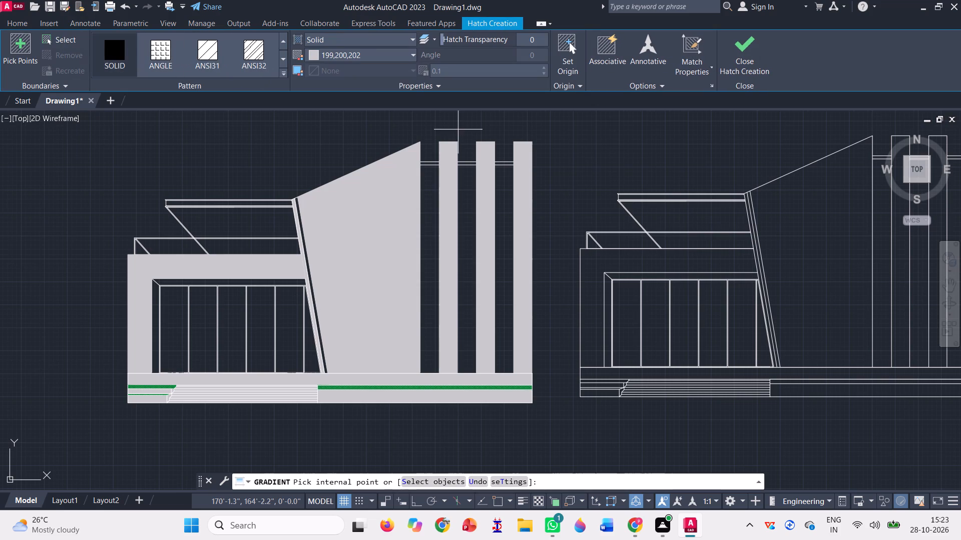
click(407, 51)
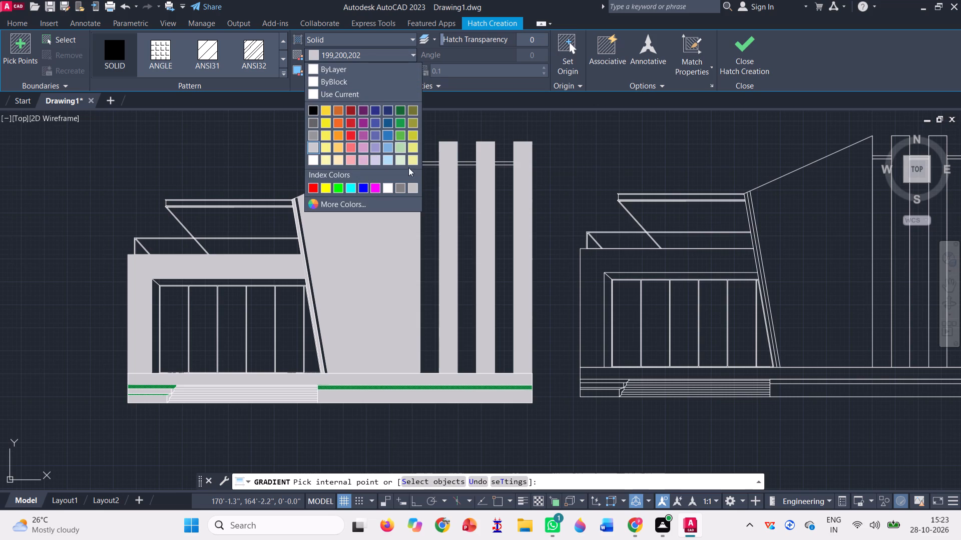
click(414, 128)
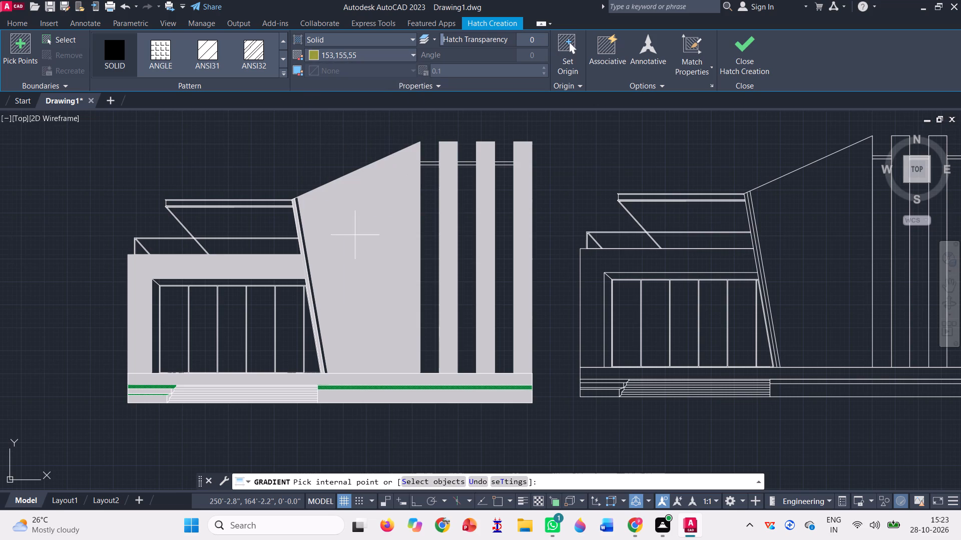
scroll(297, 207, up, 3)
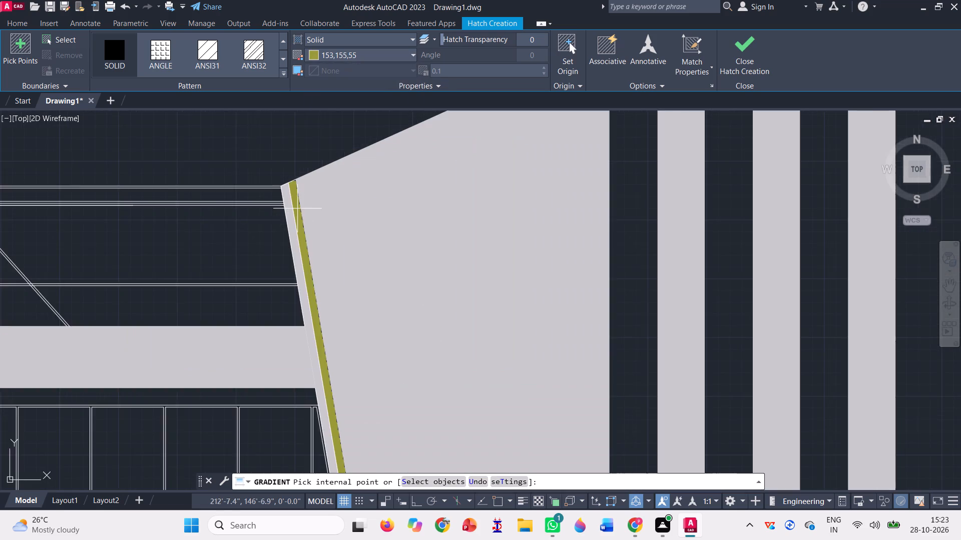
scroll(297, 208, up, 4)
click(299, 209)
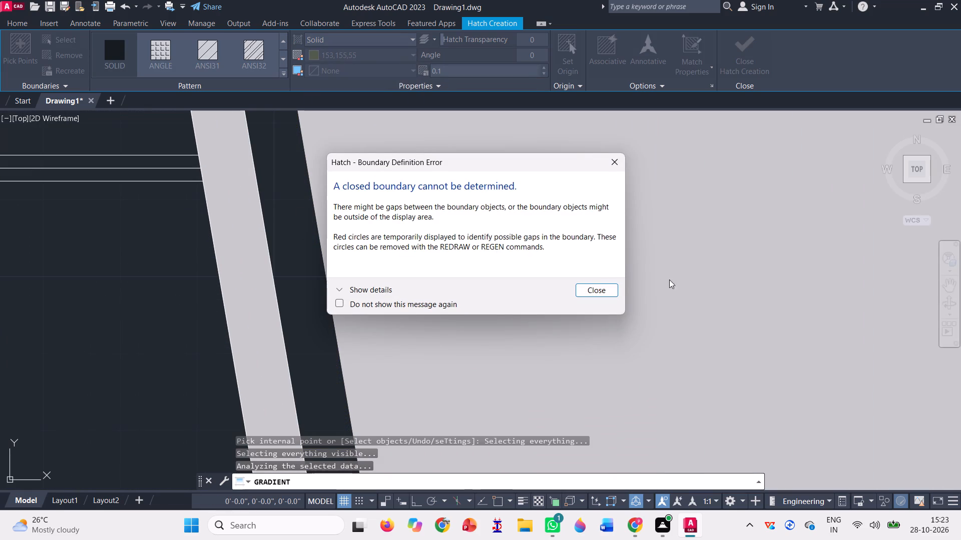
click(610, 292)
scroll(284, 212, down, 6)
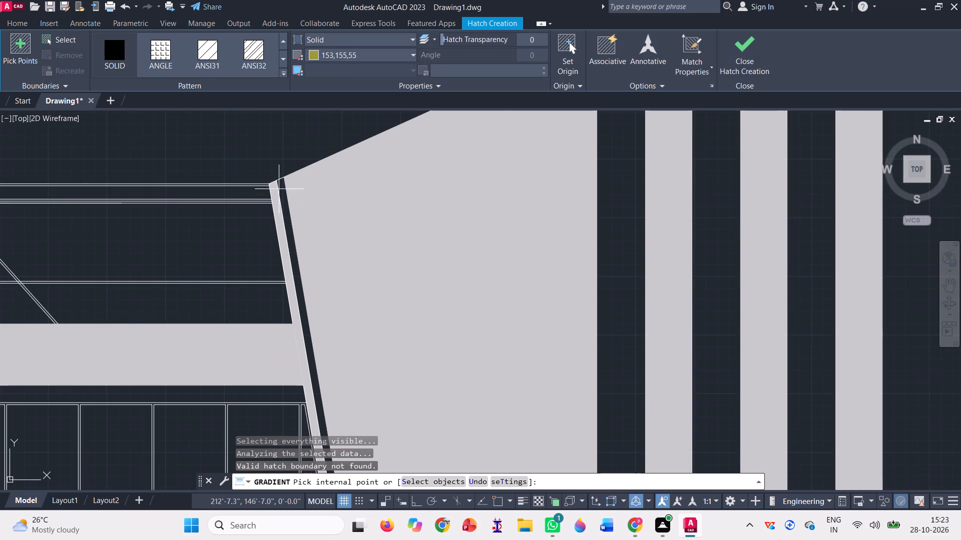
scroll(276, 180, down, 1)
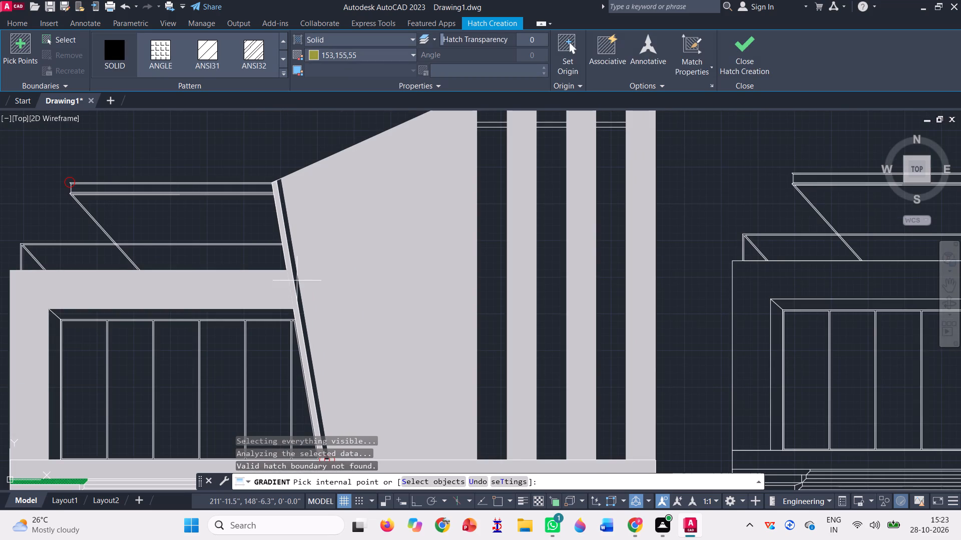
click(298, 288)
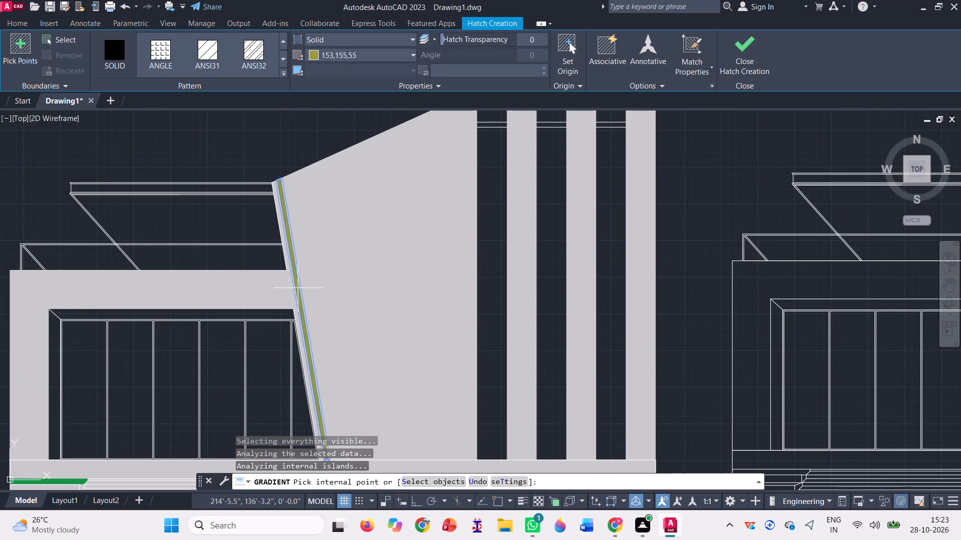
scroll(283, 259, down, 3)
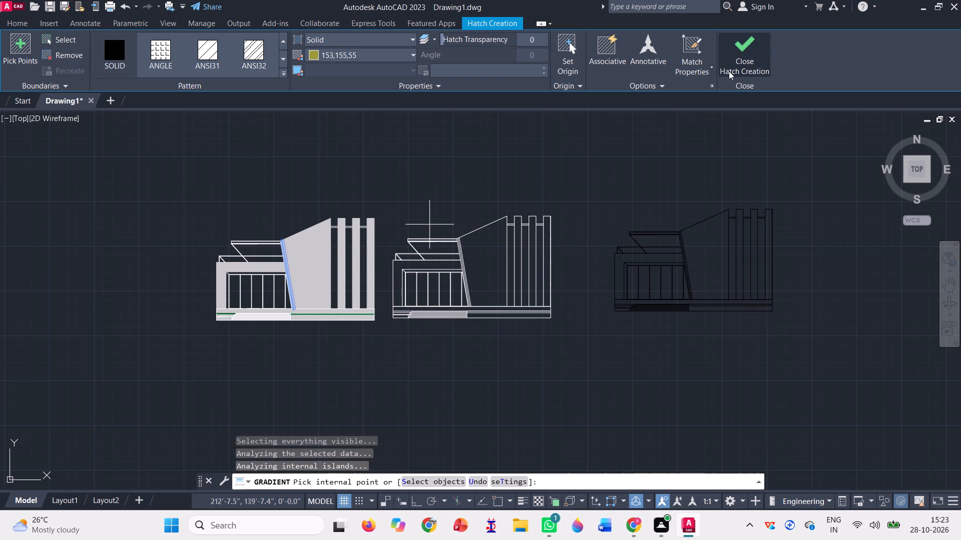
click(742, 51)
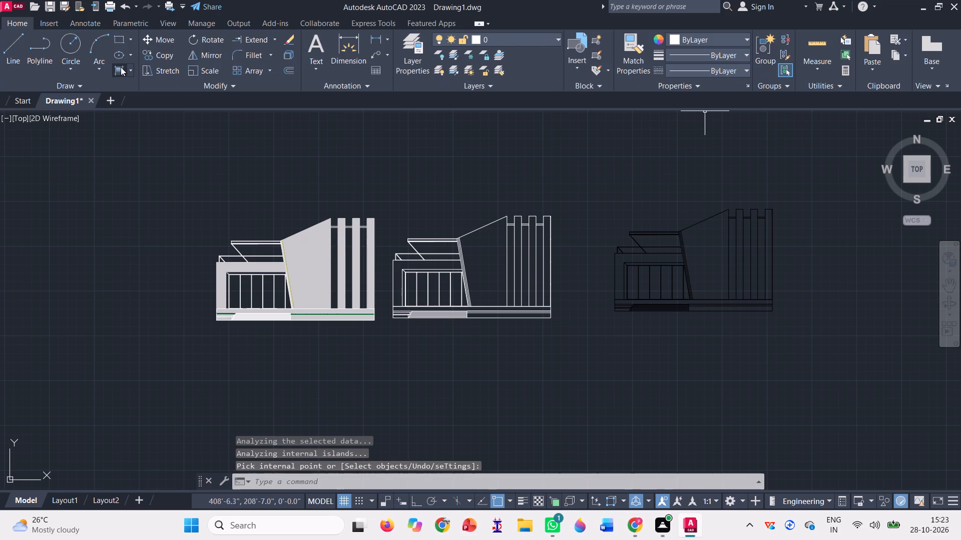
Fill the three short horizontal bars linking the sloped wall and the tall columns with a solid hatch in 0,0,0.
click(122, 66)
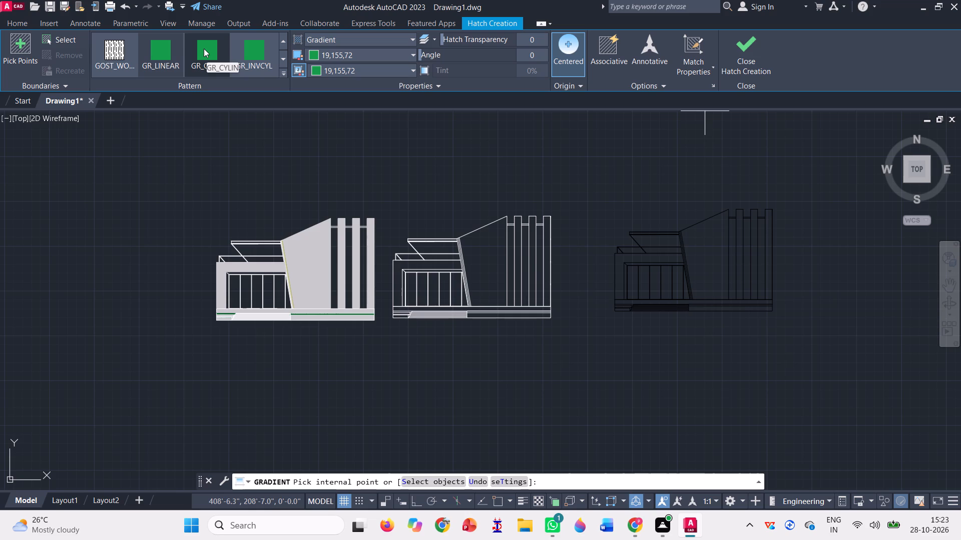
scroll(195, 69, up, 10)
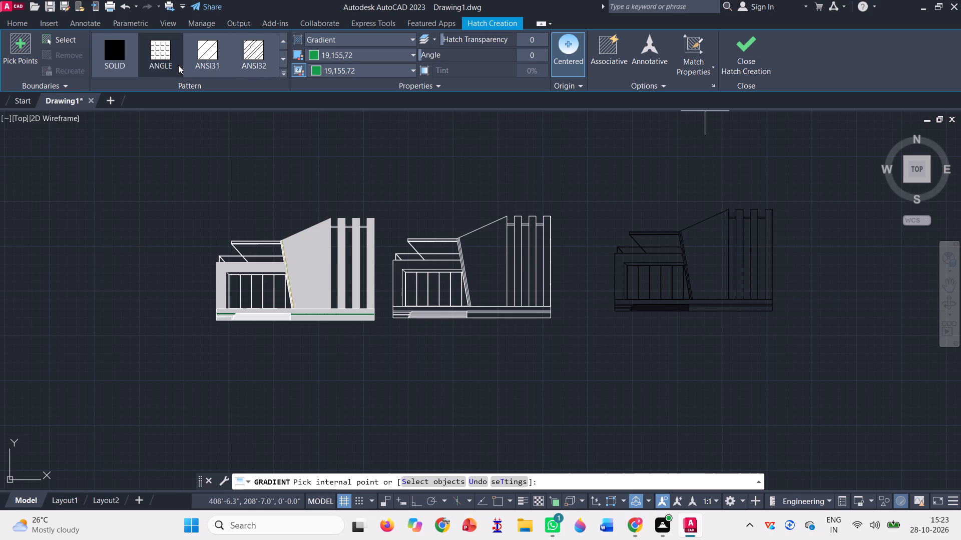
scroll(178, 65, up, 2)
click(109, 52)
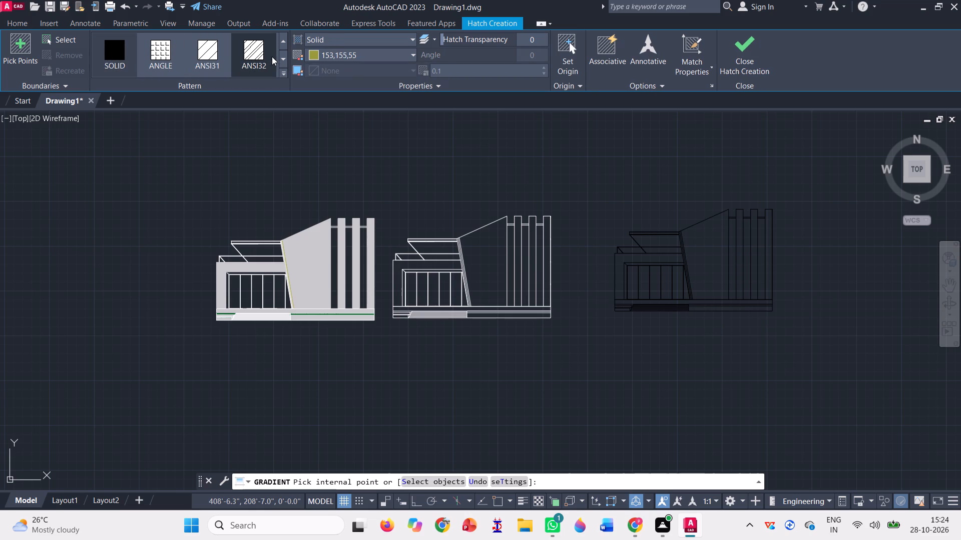
click(349, 54)
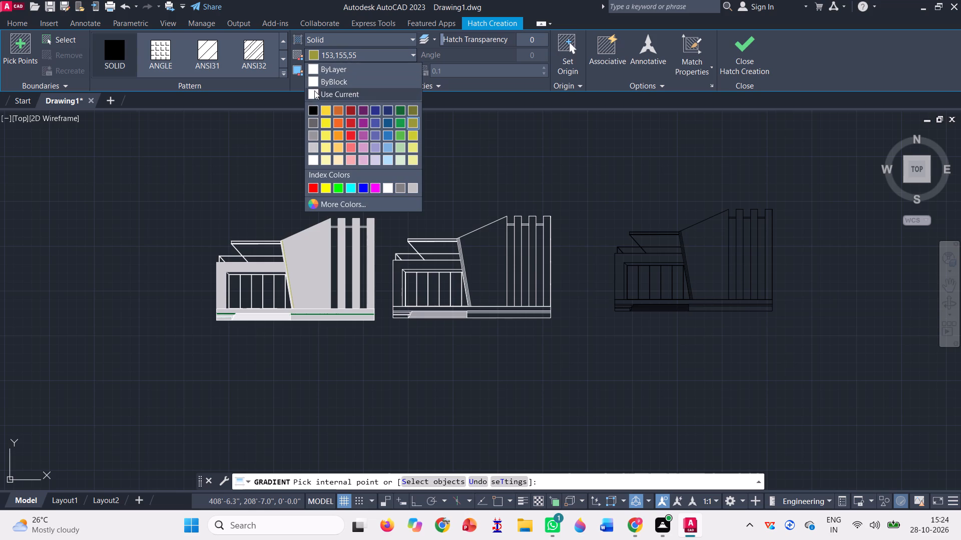
click(312, 108)
scroll(347, 223, up, 2)
scroll(385, 236, up, 3)
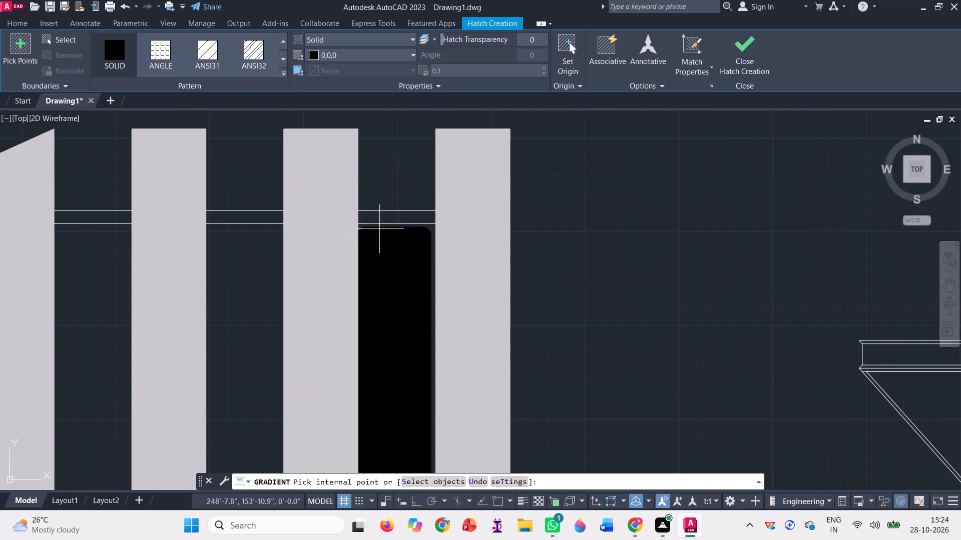
click(387, 219)
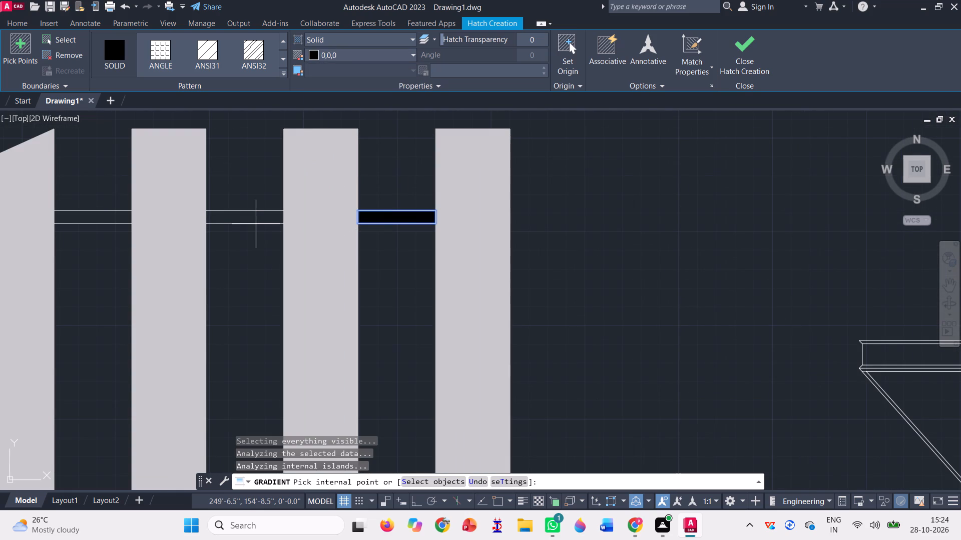
click(239, 218)
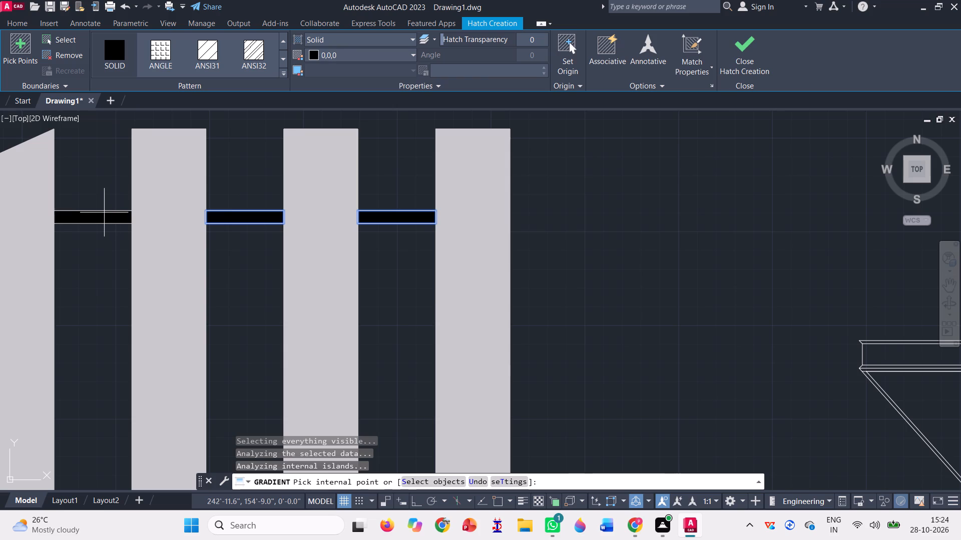
click(102, 212)
scroll(140, 204, down, 3)
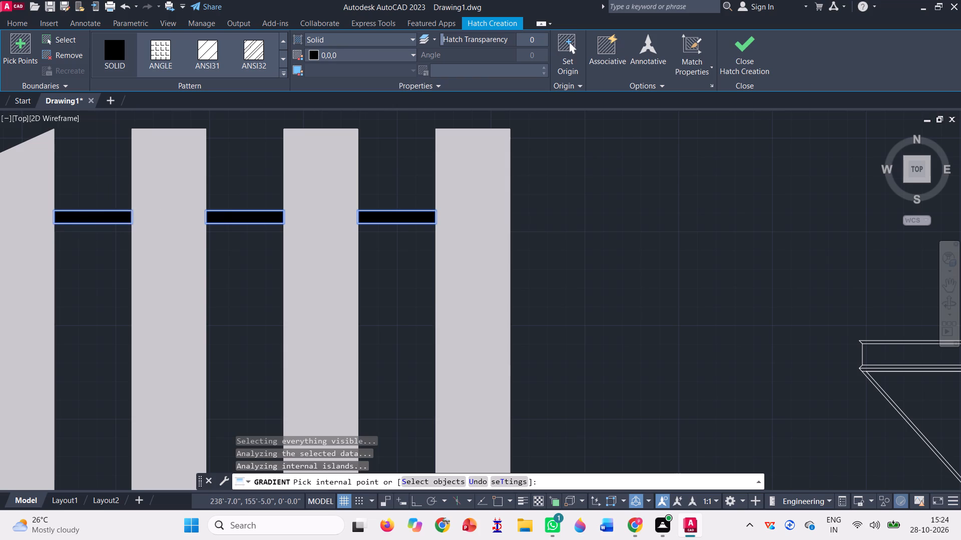
scroll(226, 204, down, 2)
scroll(265, 188, down, 1)
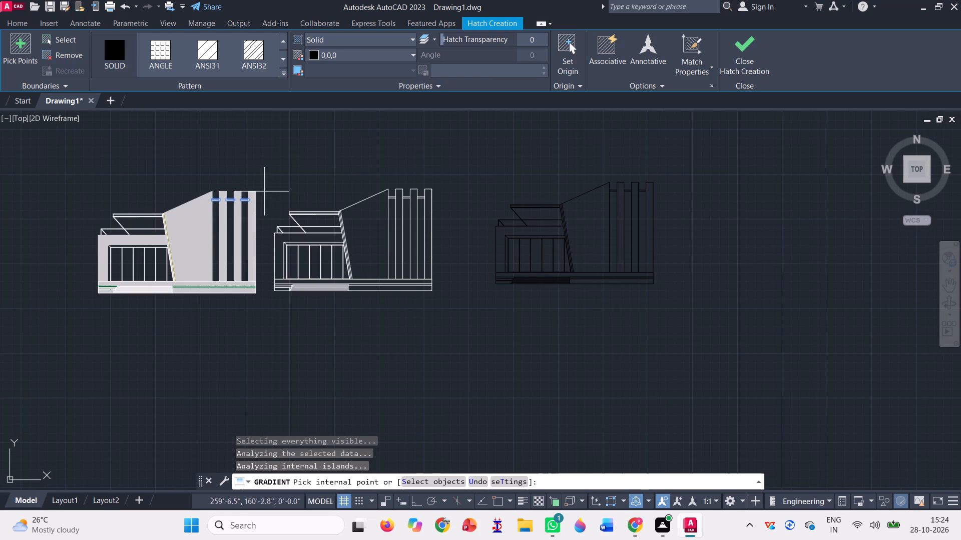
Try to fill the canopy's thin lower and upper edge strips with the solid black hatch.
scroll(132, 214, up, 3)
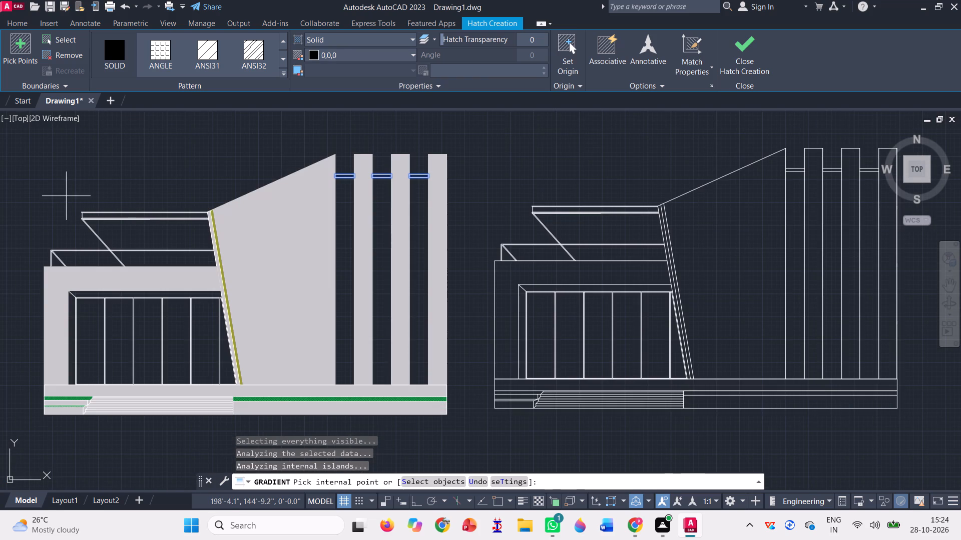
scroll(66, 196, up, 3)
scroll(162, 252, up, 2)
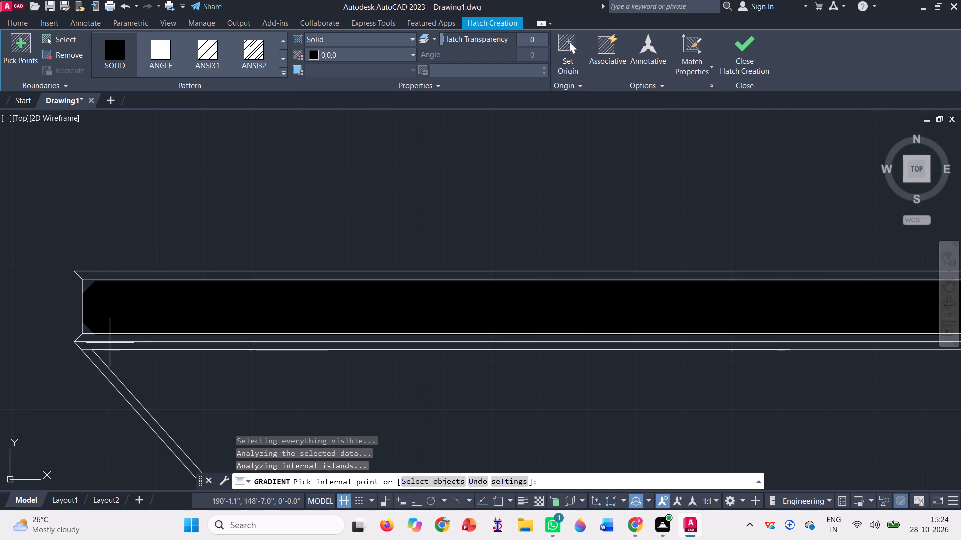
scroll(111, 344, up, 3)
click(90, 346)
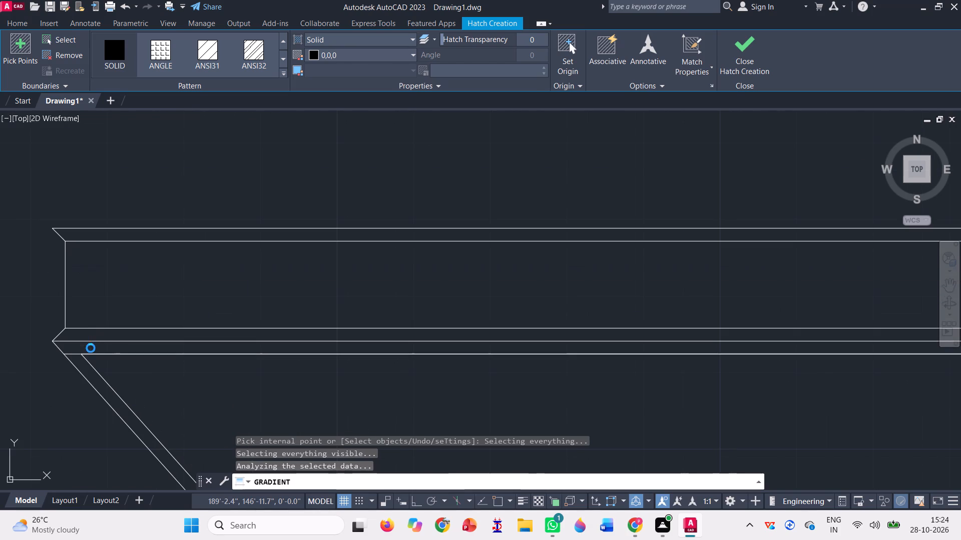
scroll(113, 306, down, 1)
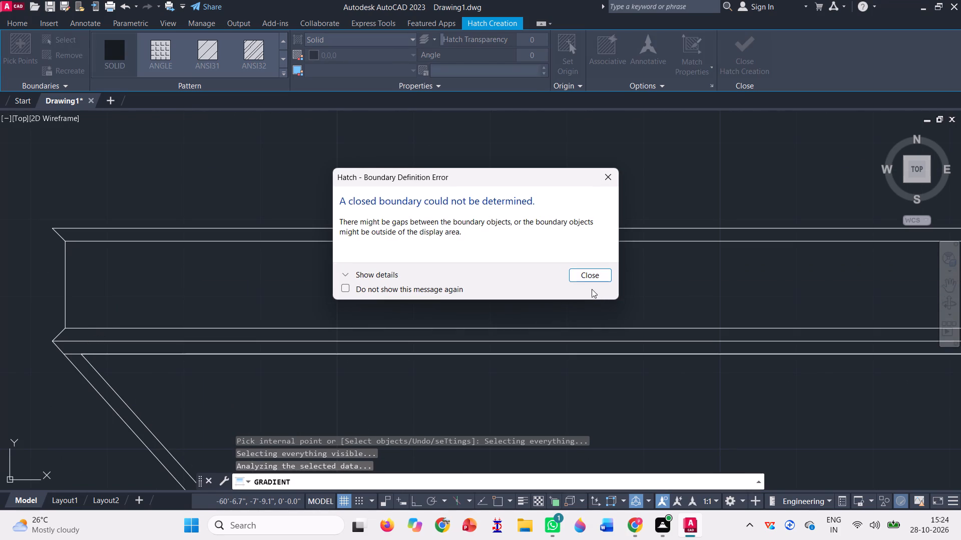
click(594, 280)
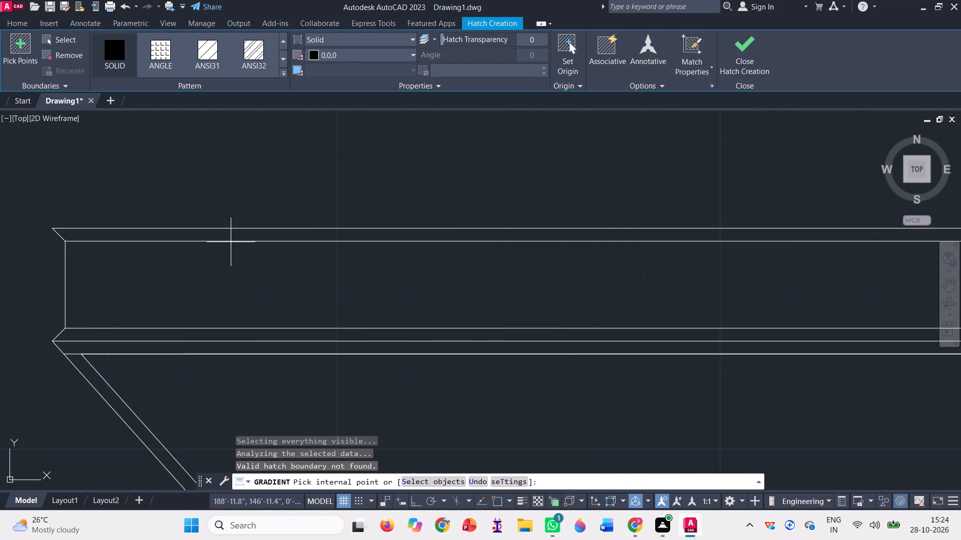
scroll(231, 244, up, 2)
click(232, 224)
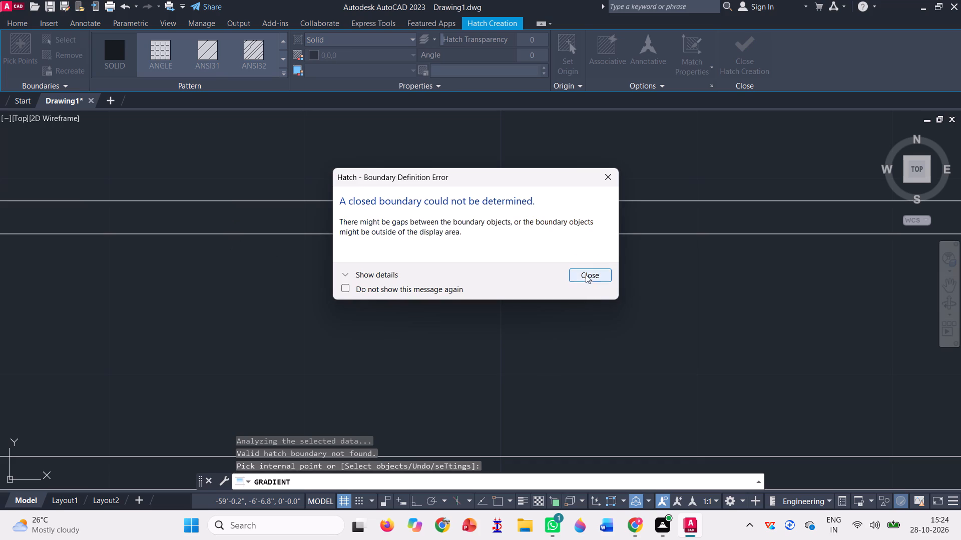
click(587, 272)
Fill the canopy's upper edge strip, main band and two lower edge strips with the solid hatch in 0,0,0.
scroll(302, 203, down, 3)
scroll(194, 195, down, 3)
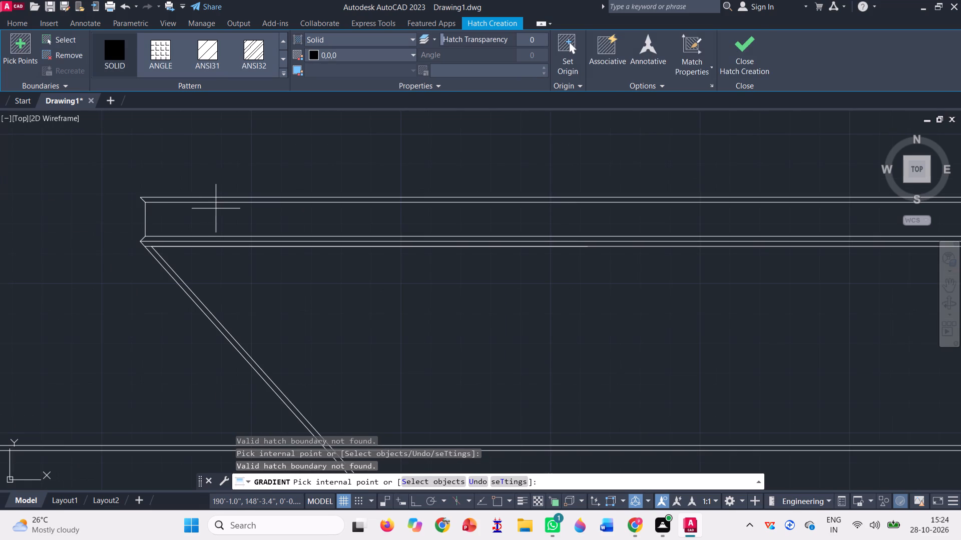
scroll(117, 185, down, 1)
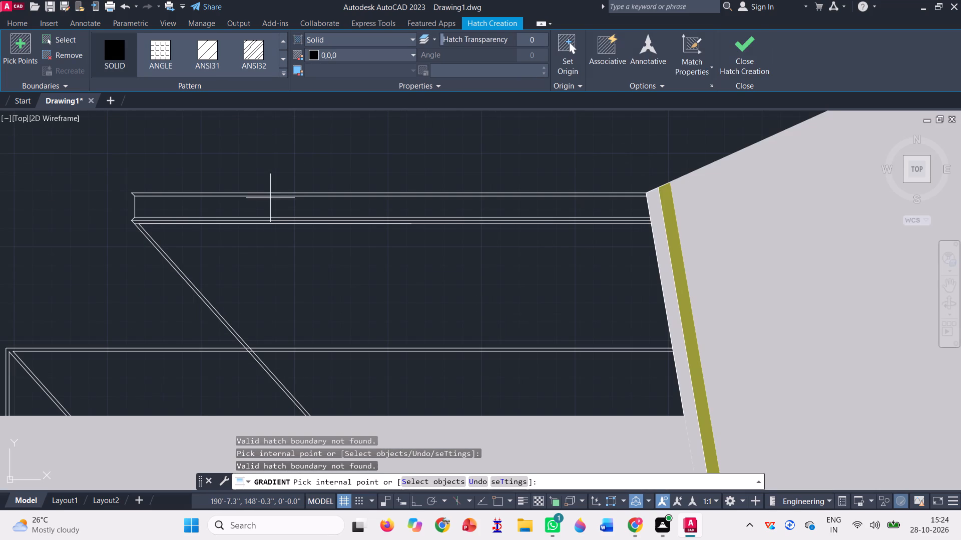
click(265, 194)
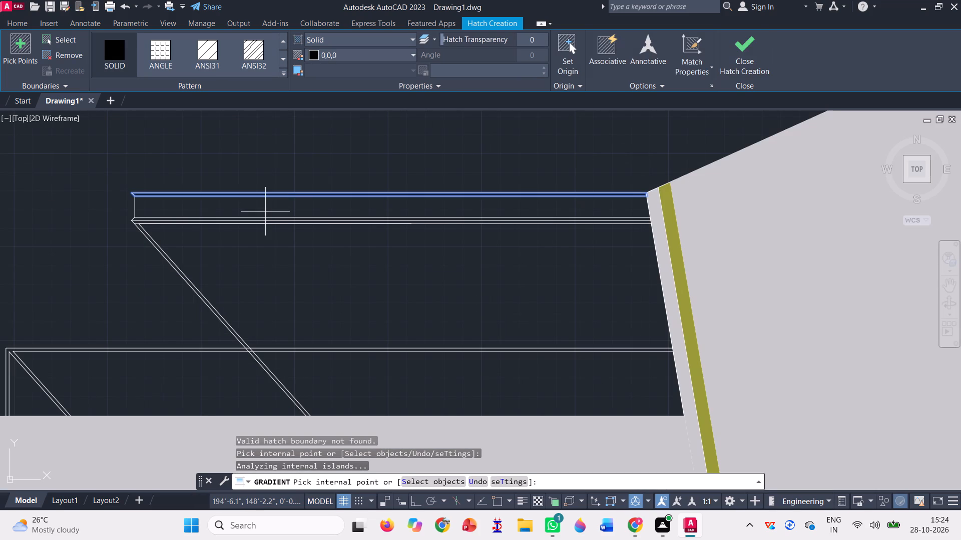
click(265, 211)
scroll(265, 218, up, 2)
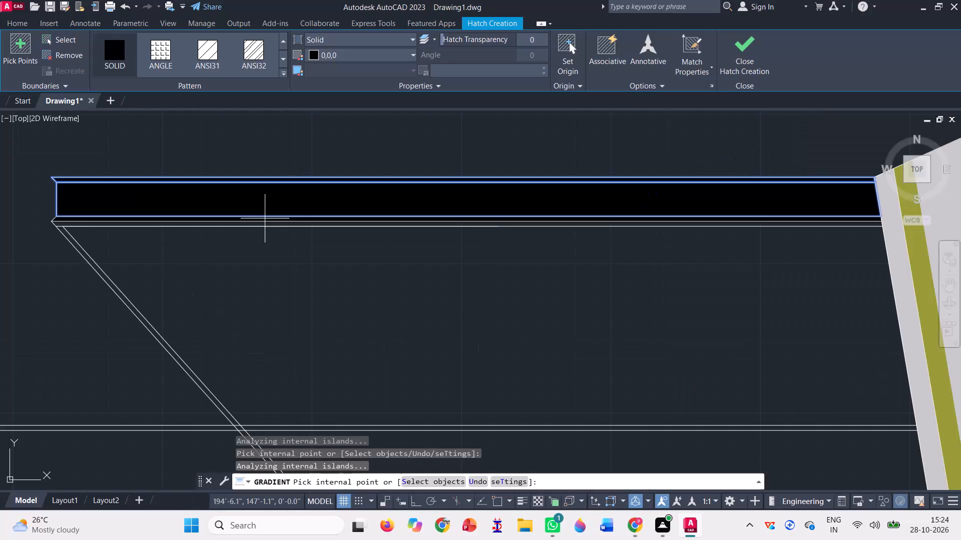
click(265, 218)
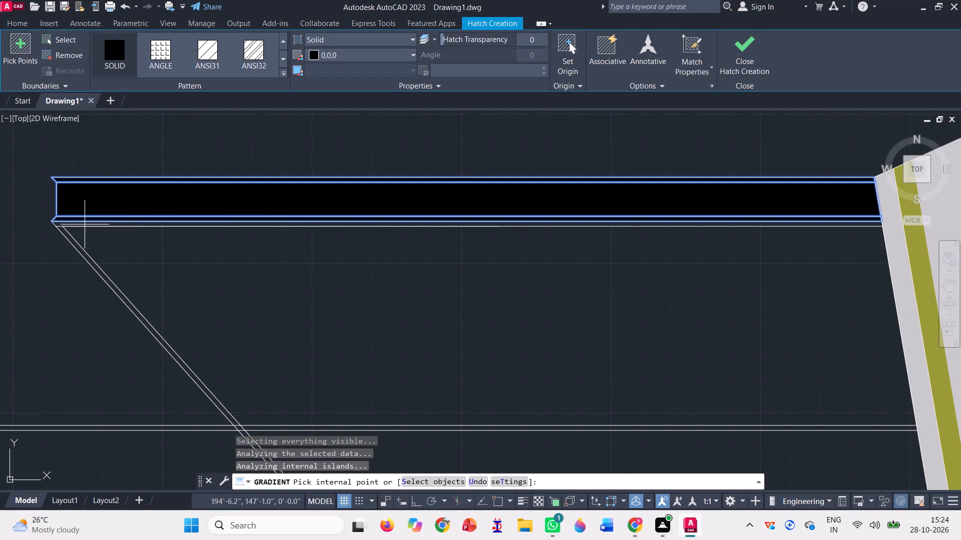
click(86, 224)
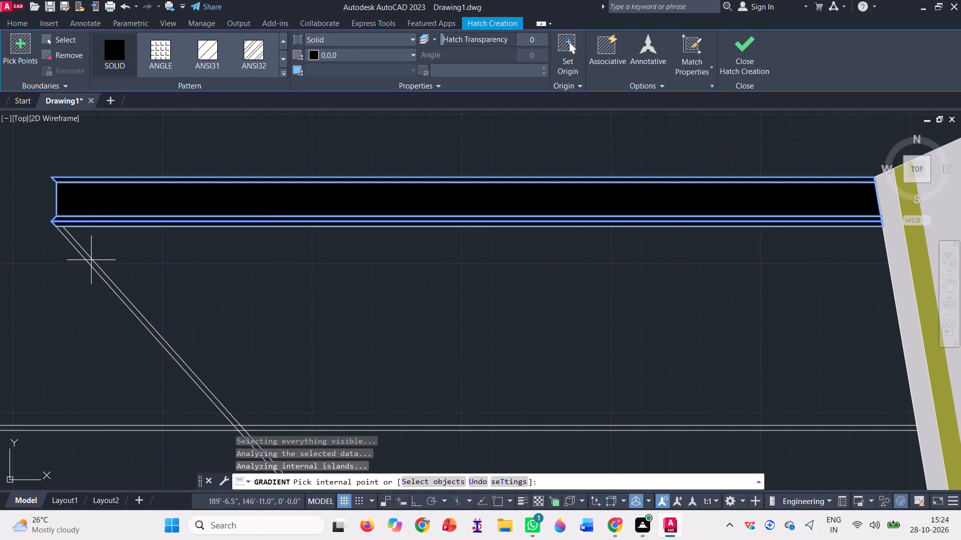
Fill the canopy's diagonal brace, the thin railing frame above the lower block and their crossing with the solid hatch in 0,0,0.
click(92, 260)
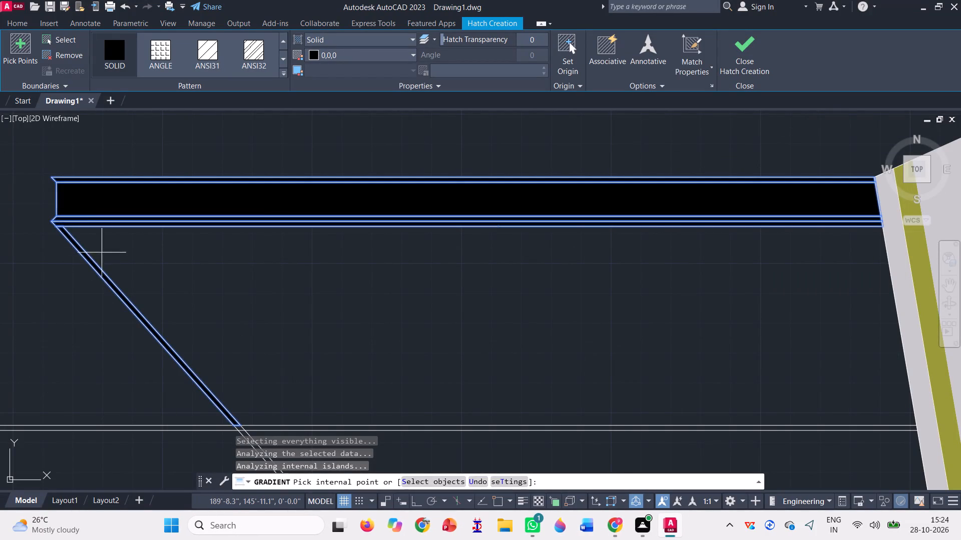
scroll(109, 245, down, 6)
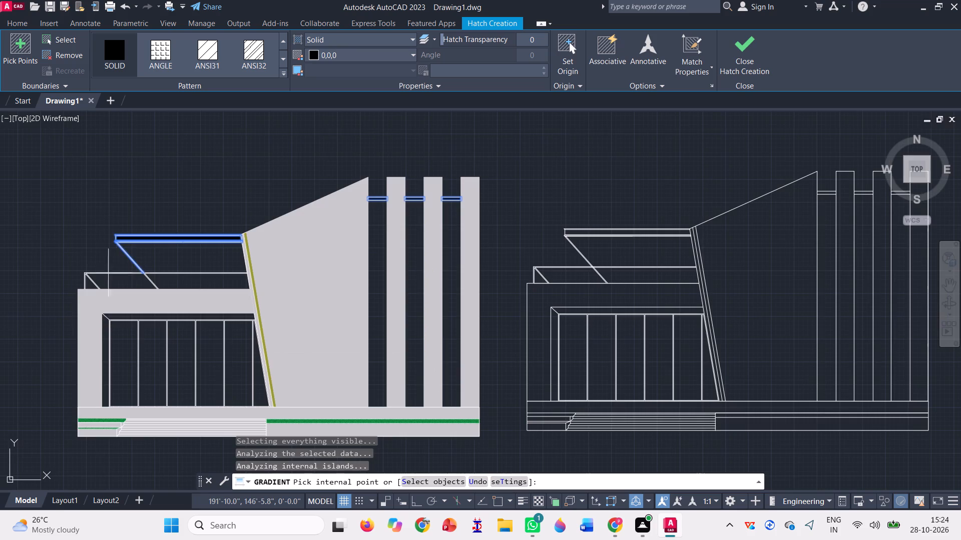
scroll(102, 275, up, 3)
scroll(25, 263, up, 1)
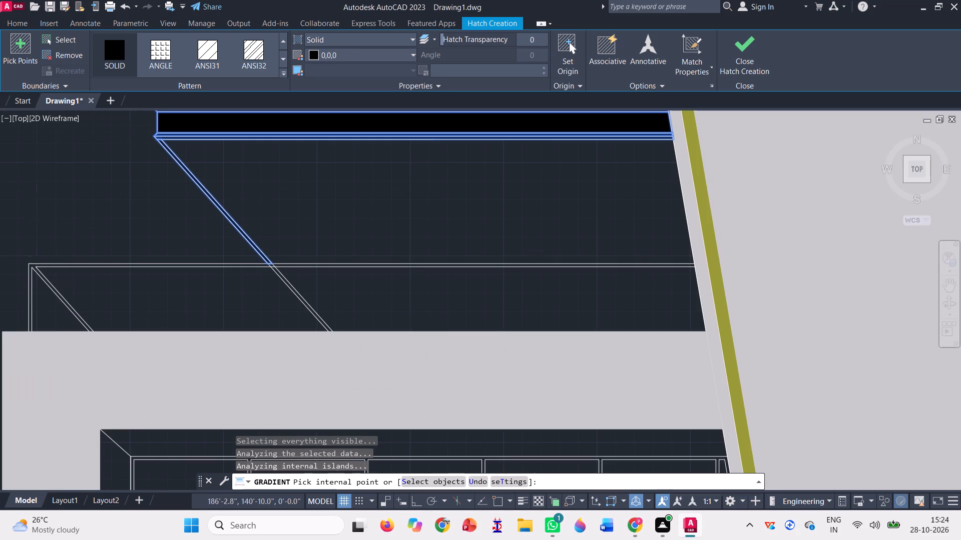
click(38, 267)
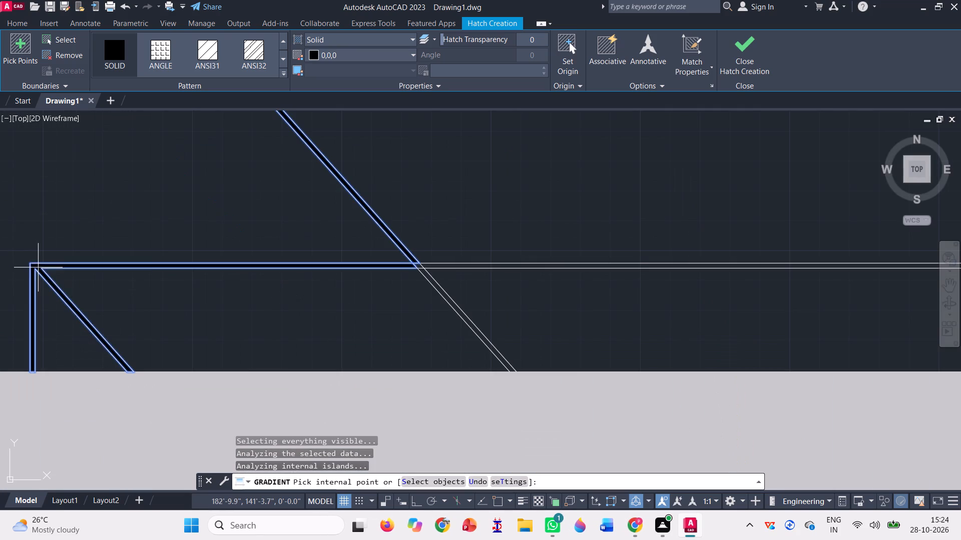
click(458, 266)
scroll(436, 269, up, 3)
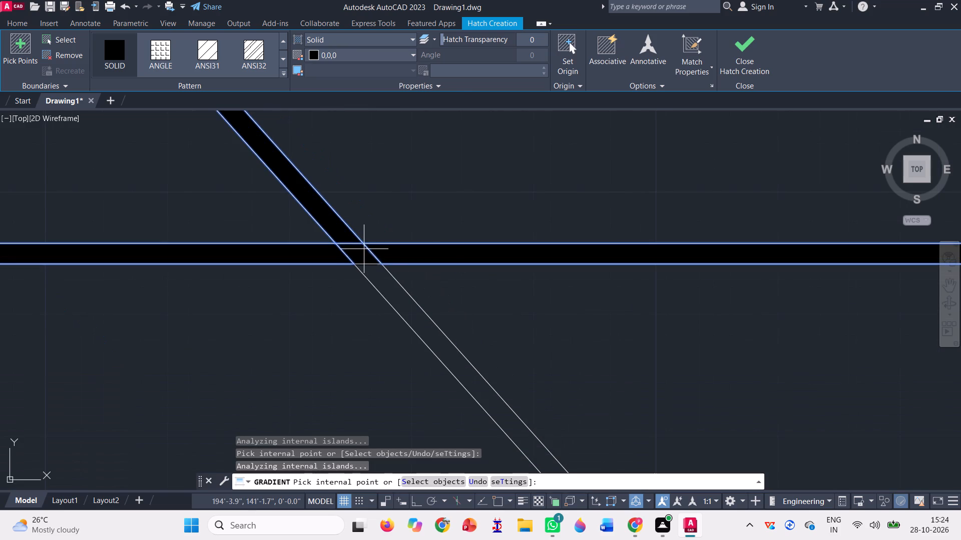
click(362, 249)
click(379, 279)
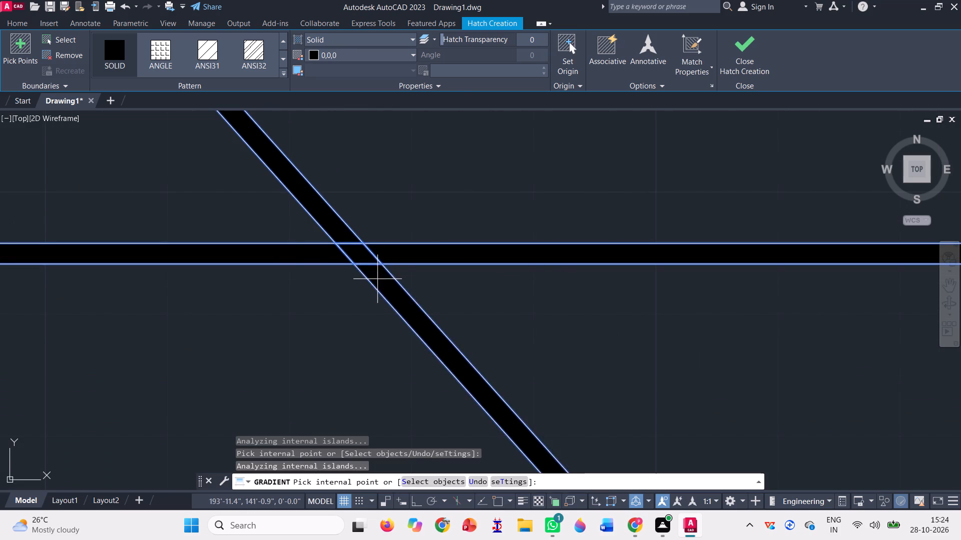
Fill the glazed opening's outer frame and vertical mullions with the solid hatch in 0,0,0 and finish the hatch.
scroll(295, 257, down, 6)
scroll(257, 208, down, 1)
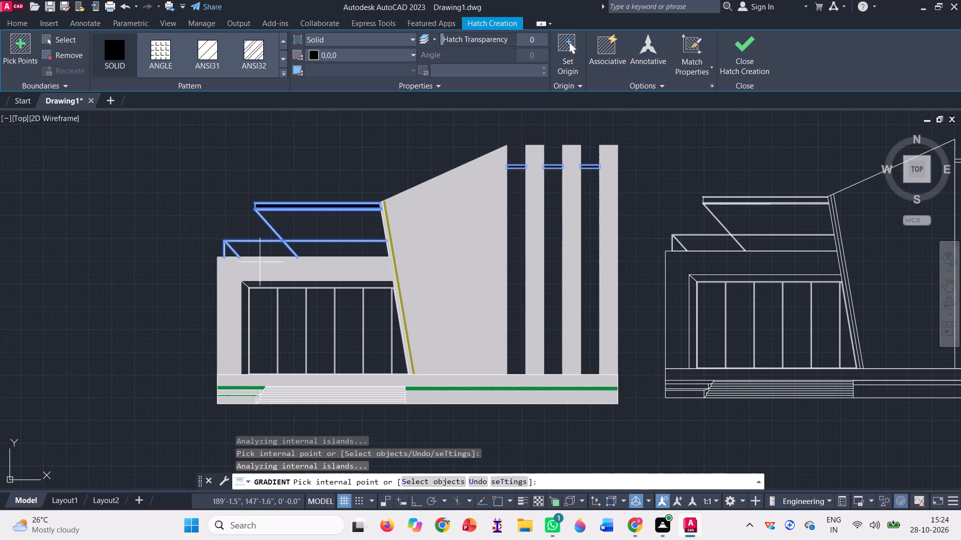
scroll(298, 313, up, 3)
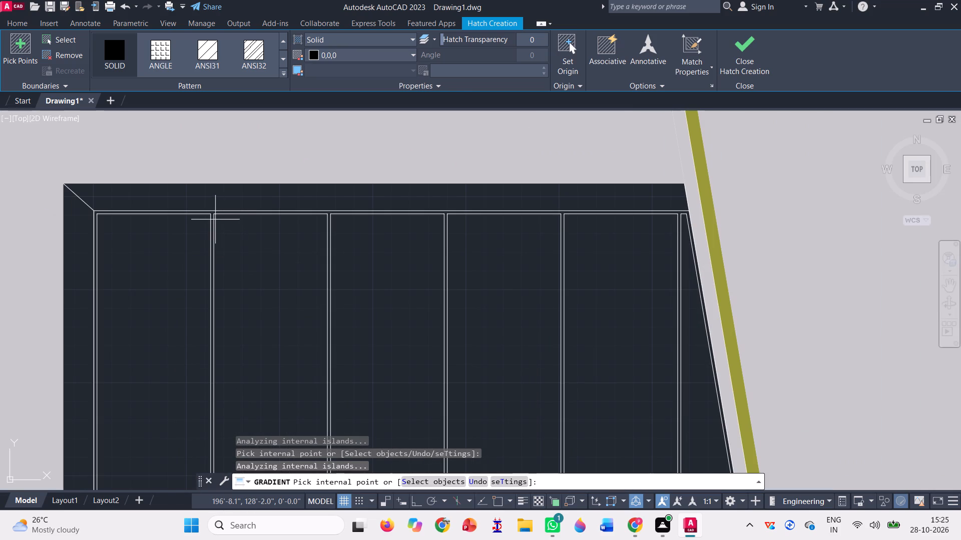
scroll(209, 217, up, 1)
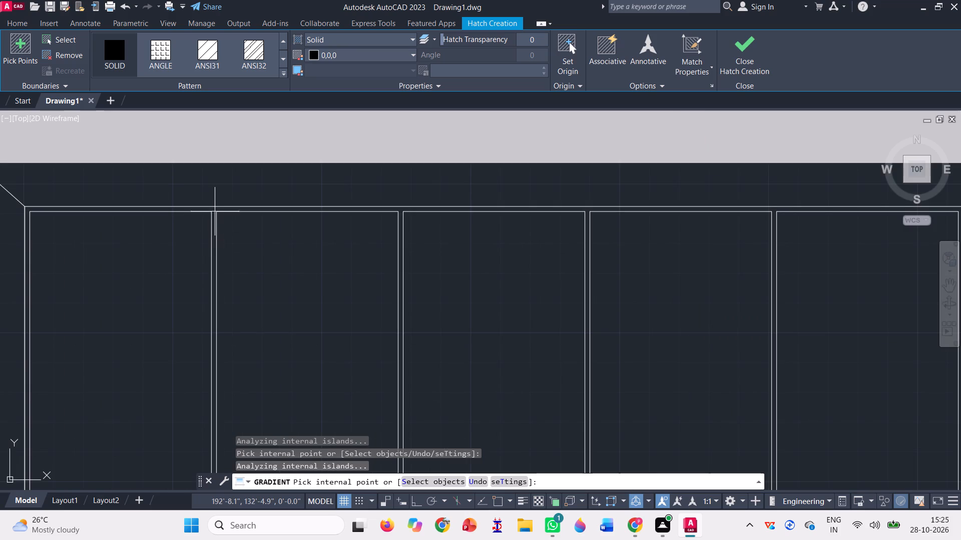
click(215, 212)
scroll(215, 213, down, 3)
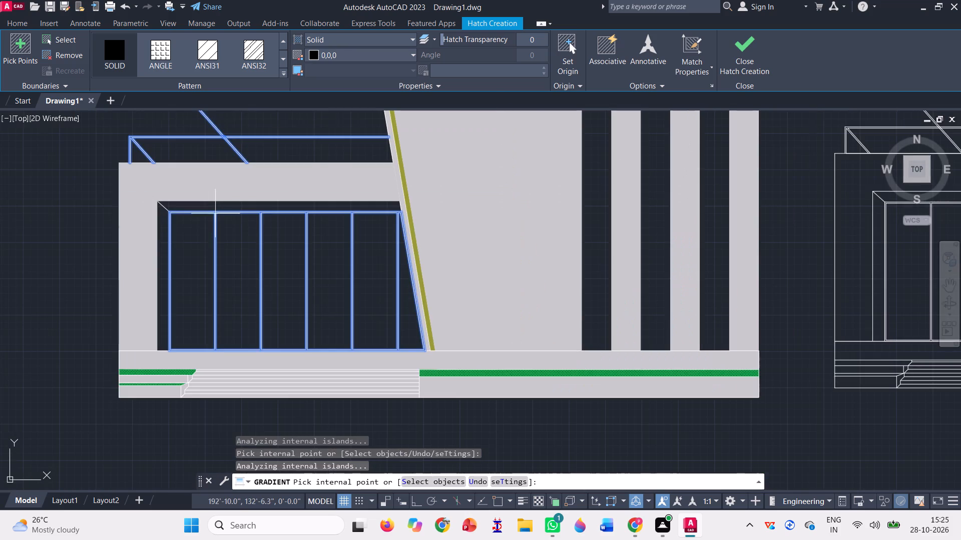
scroll(215, 223, down, 2)
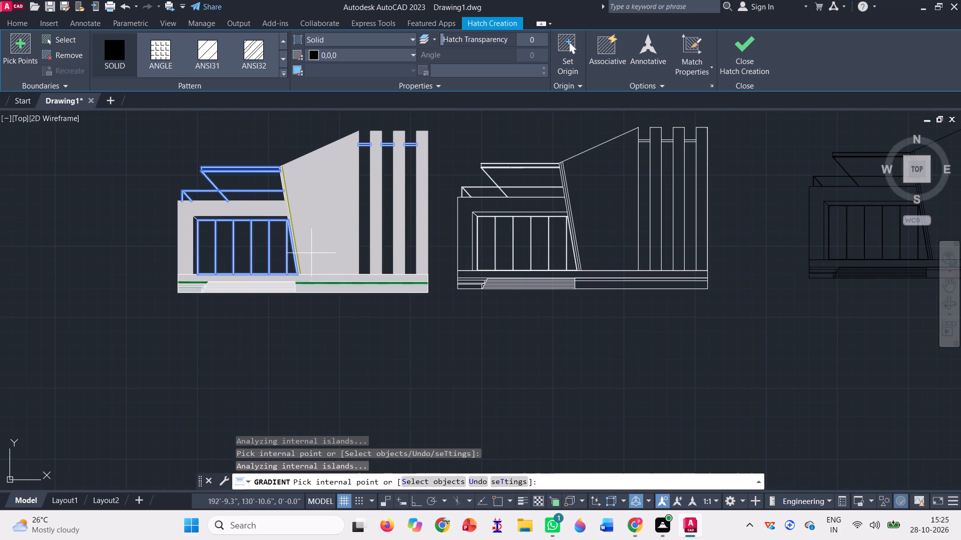
scroll(318, 259, up, 3)
scroll(302, 274, down, 2)
scroll(135, 228, up, 1)
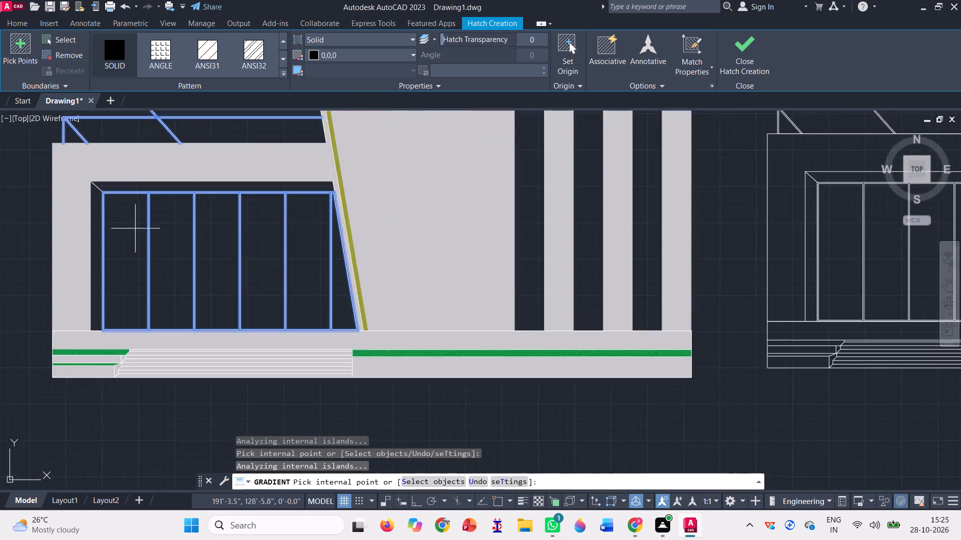
scroll(135, 228, up, 2)
scroll(135, 228, down, 2)
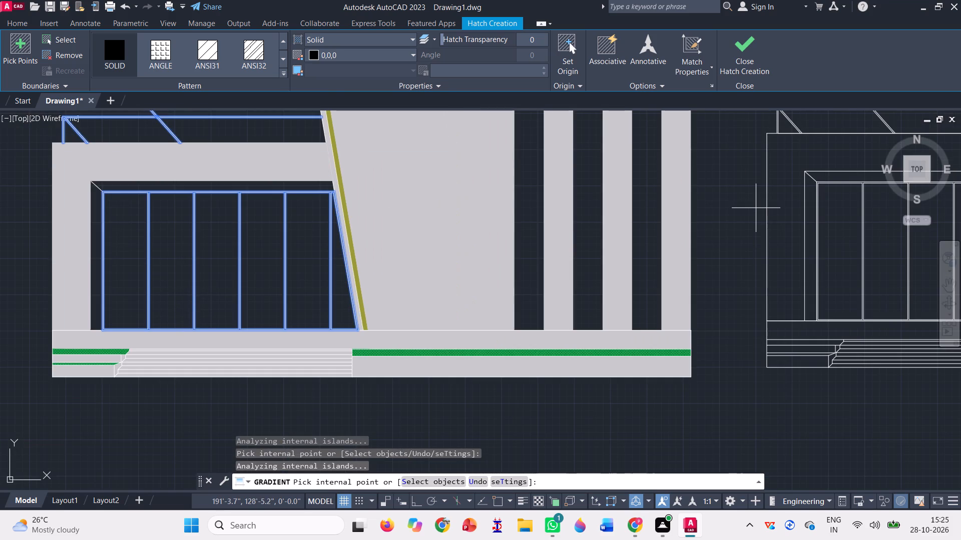
click(749, 65)
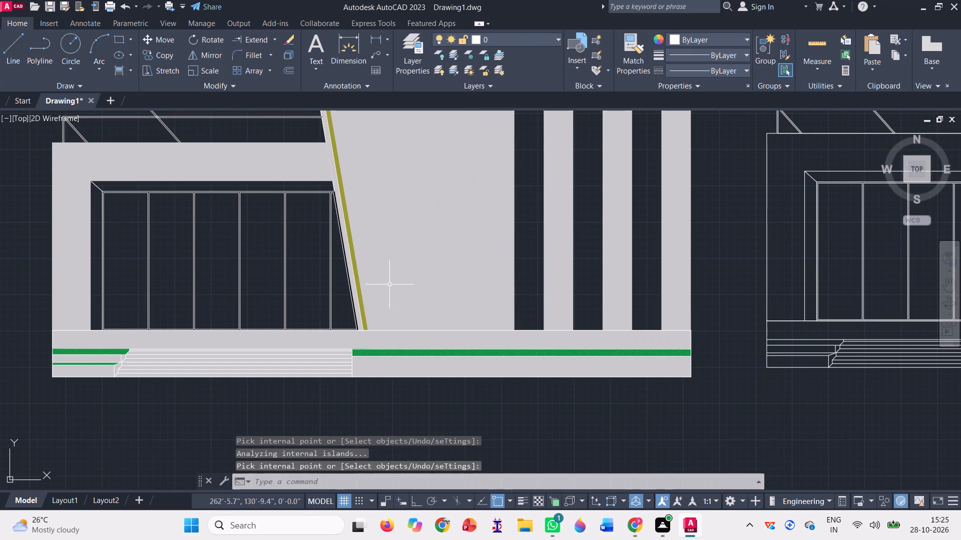
Examine the black fills on the window frame, canopy, diagonal brace and railing of the original elevation.
scroll(314, 197, up, 3)
scroll(354, 196, up, 2)
scroll(307, 243, down, 3)
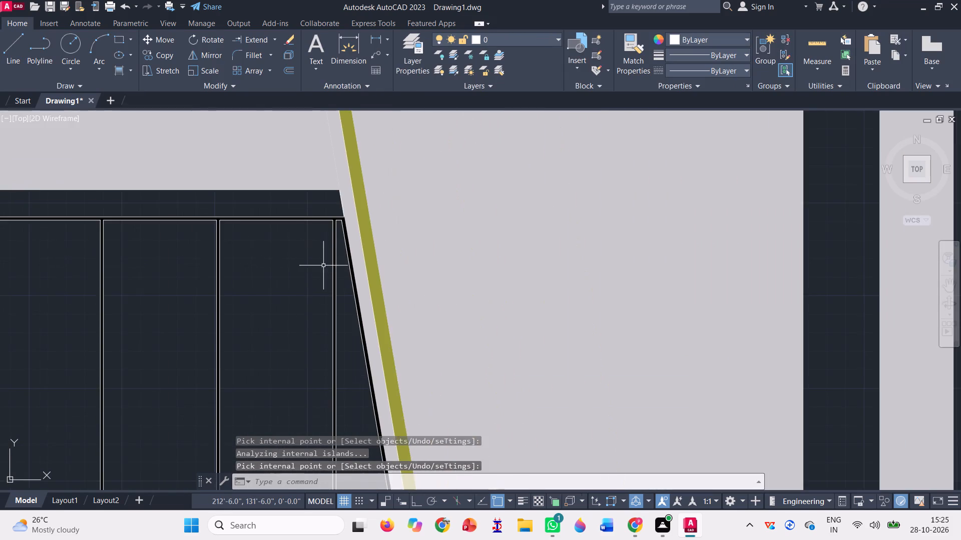
scroll(323, 267, down, 4)
scroll(295, 246, up, 3)
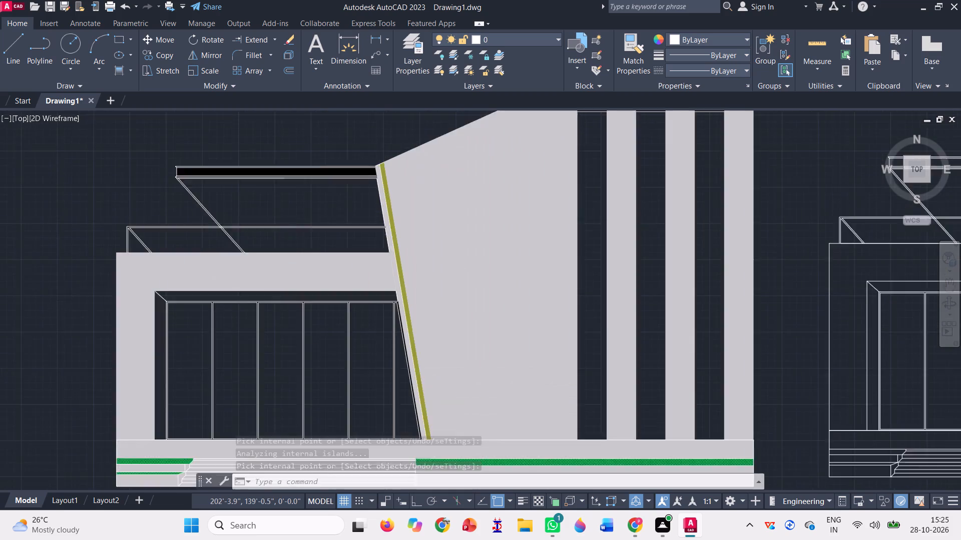
scroll(231, 177, down, 1)
scroll(213, 155, up, 3)
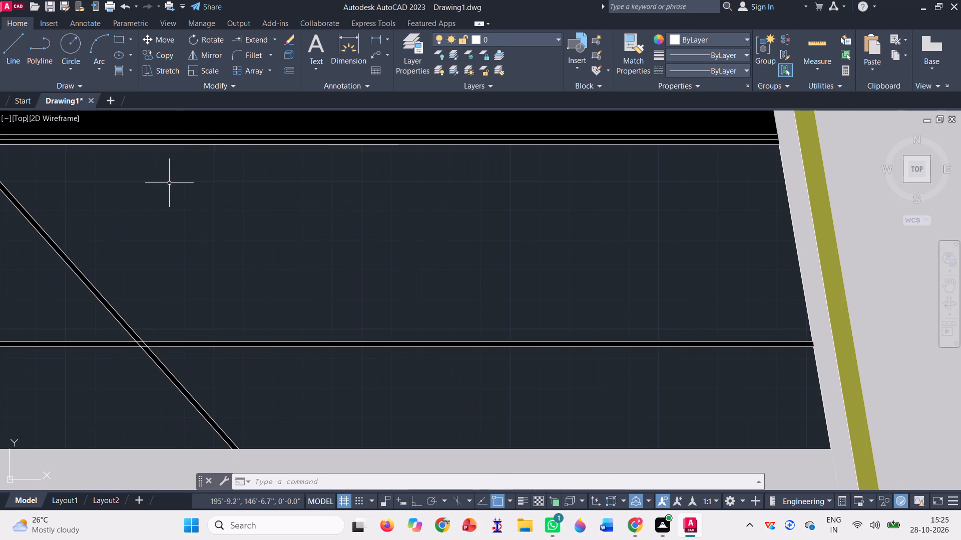
scroll(169, 183, down, 2)
Fill the area between the canopy and the railing line with a solid hatch in DIC 207 from the DIC COLOR GUIDE(R) book.
click(122, 74)
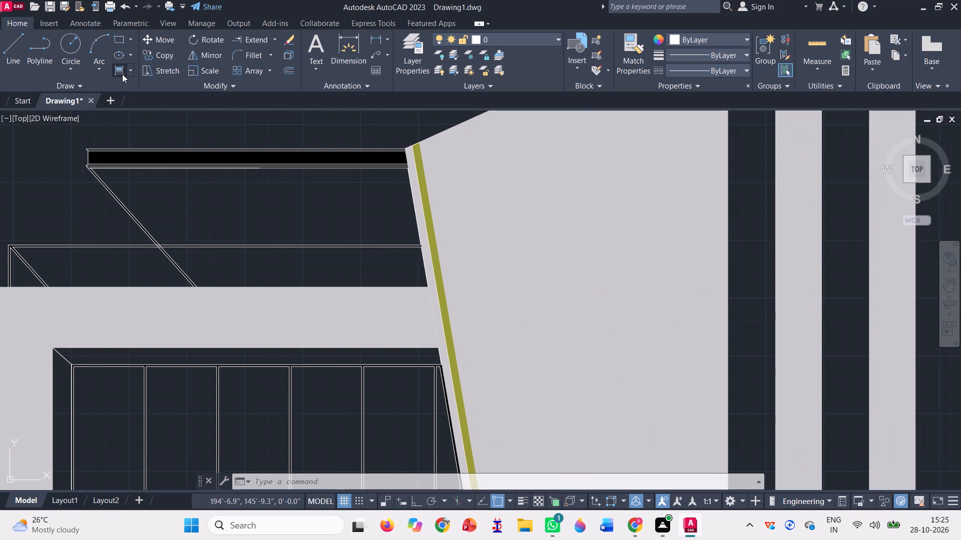
scroll(220, 47, up, 10)
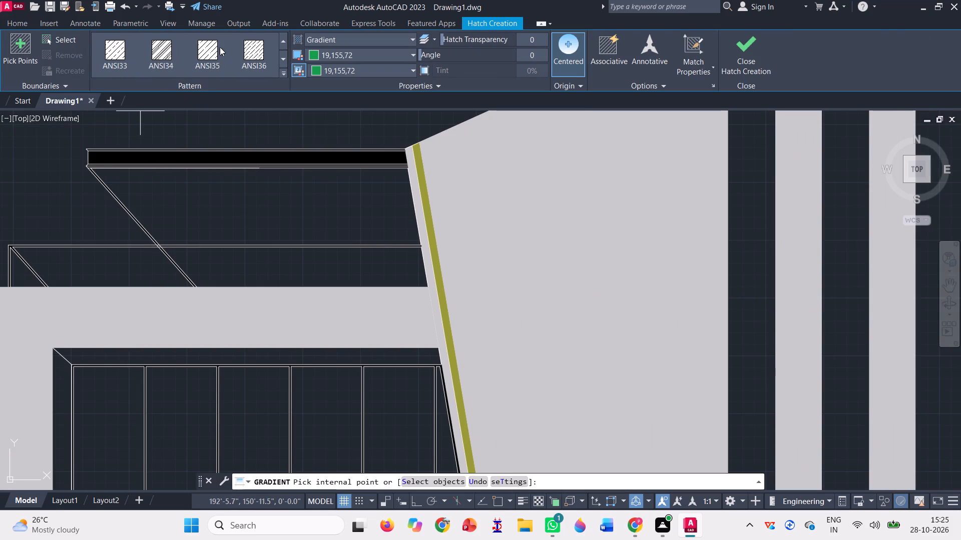
scroll(198, 41, up, 3)
scroll(105, 41, up, 3)
click(107, 41)
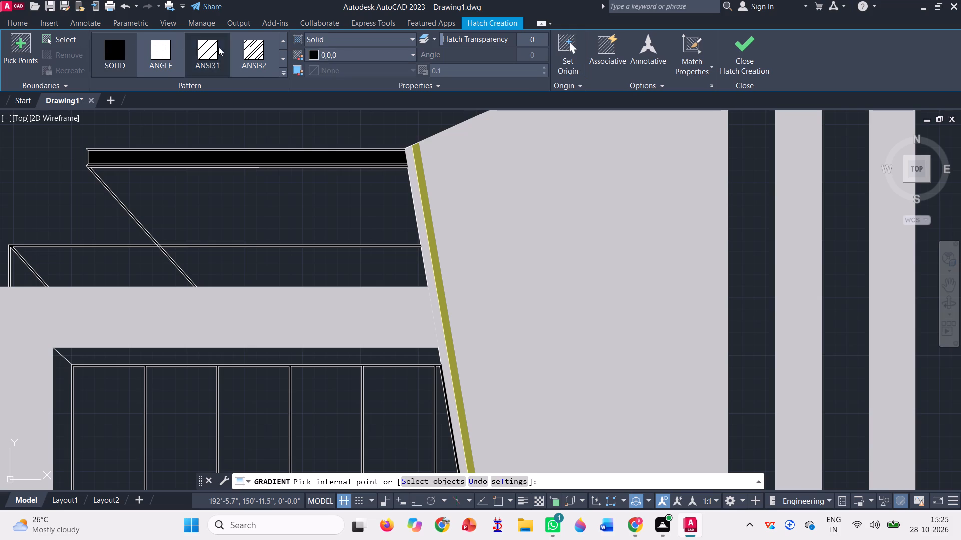
click(335, 57)
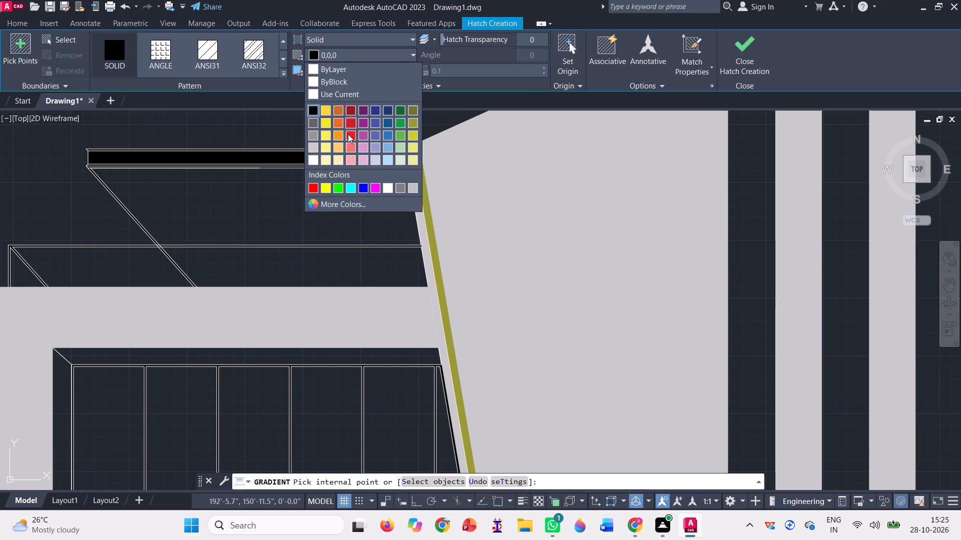
click(319, 203)
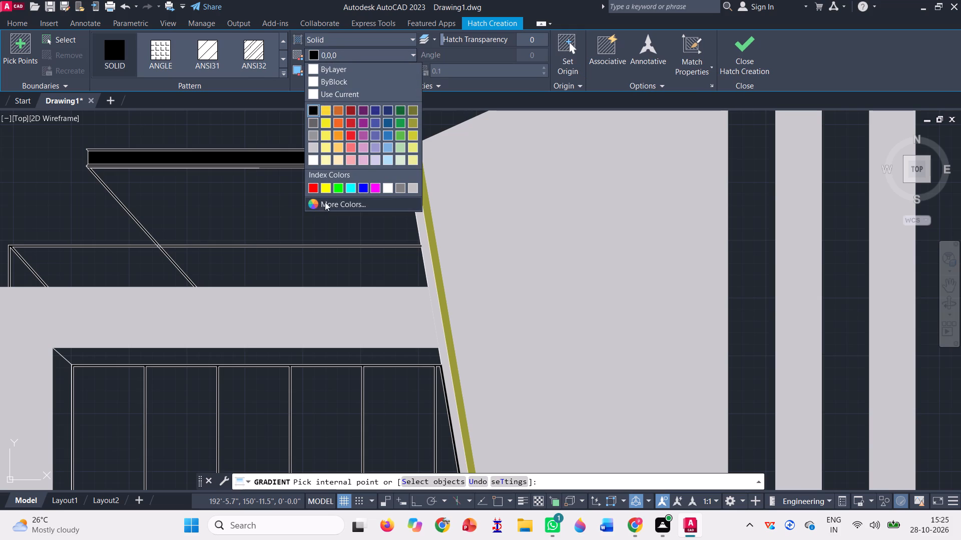
click(512, 170)
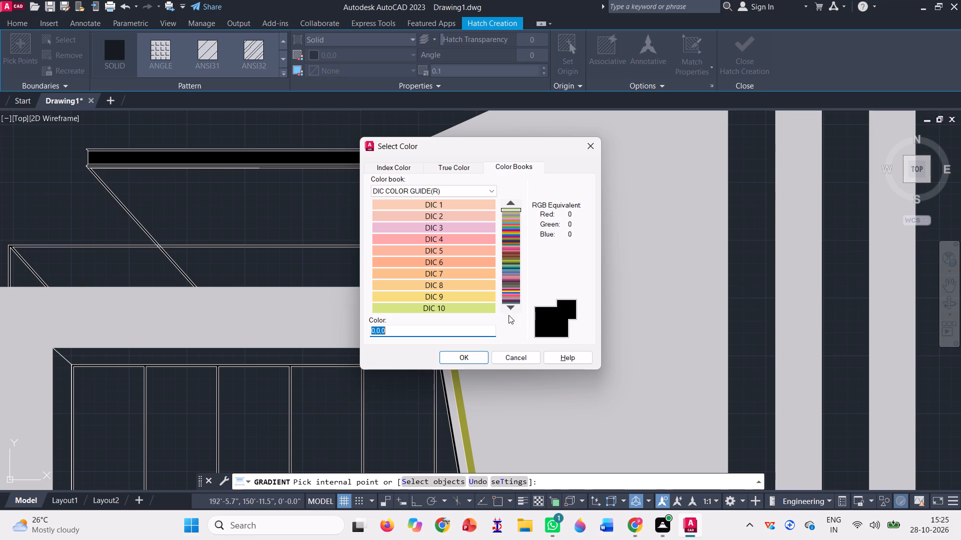
click(512, 308)
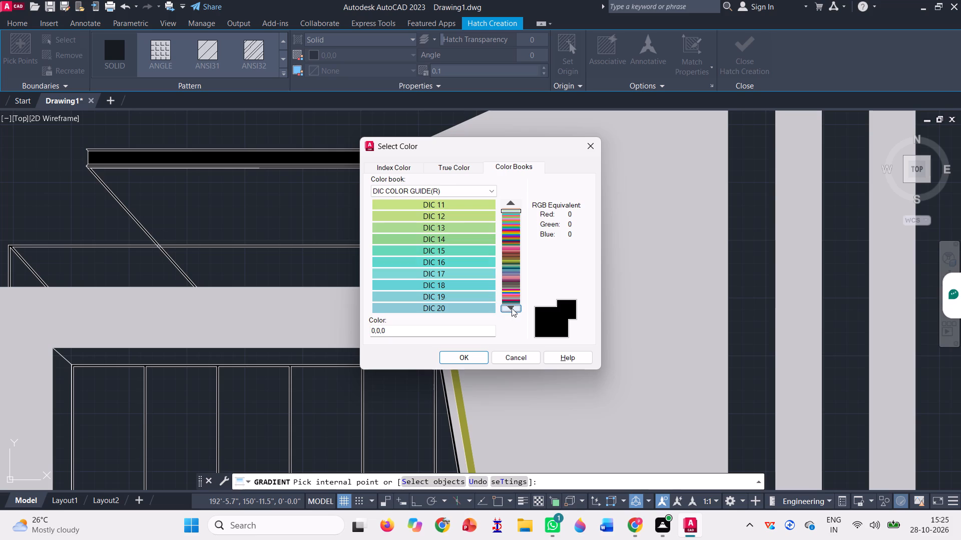
click(512, 308)
click(512, 308)
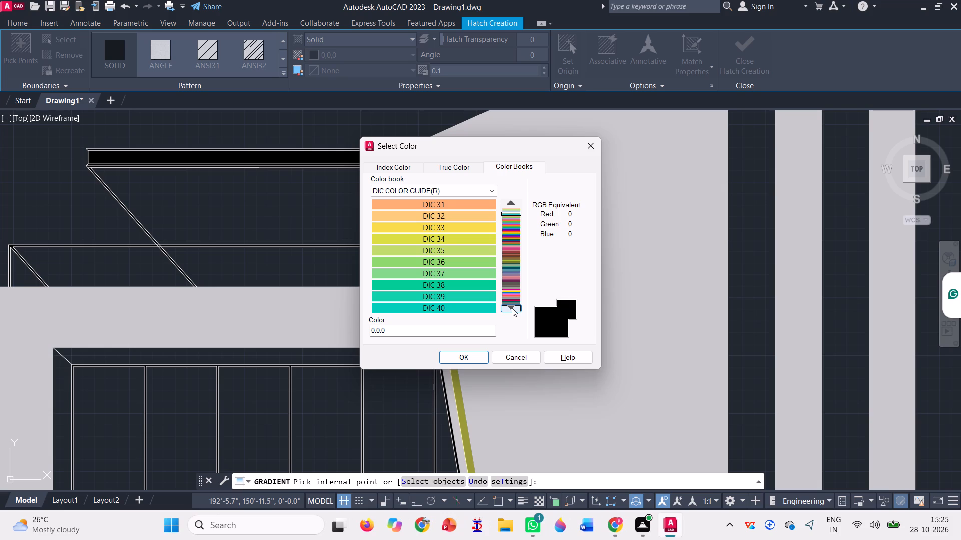
click(512, 308)
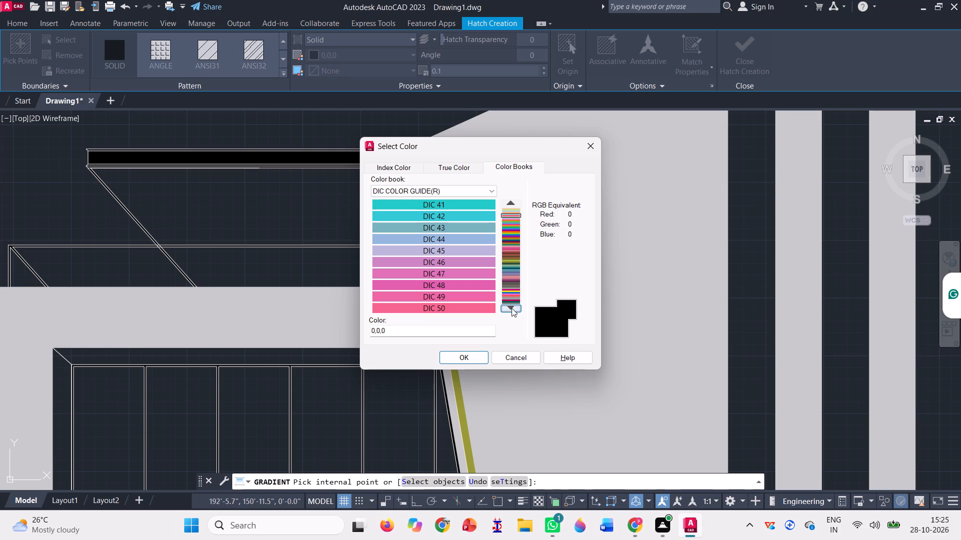
click(512, 308)
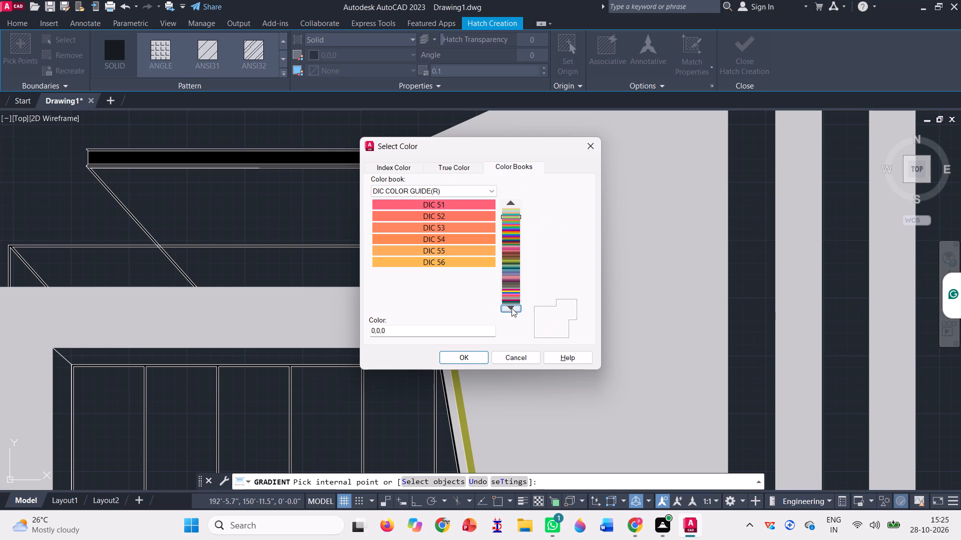
click(512, 308)
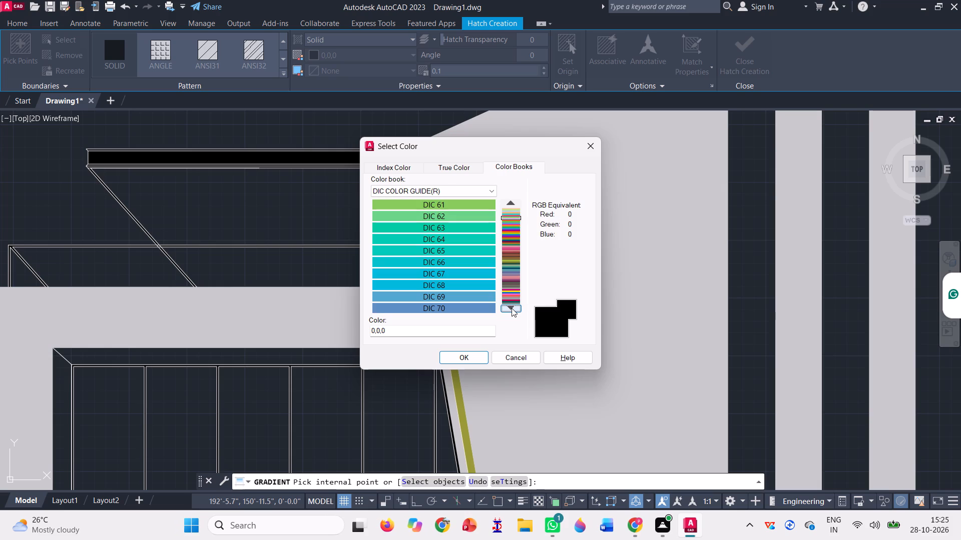
click(512, 308)
click(512, 308)
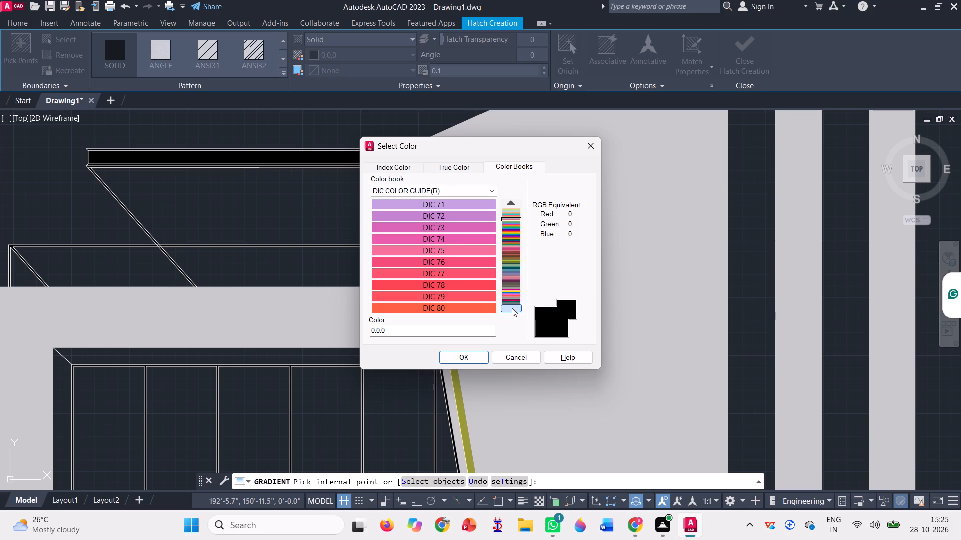
click(512, 308)
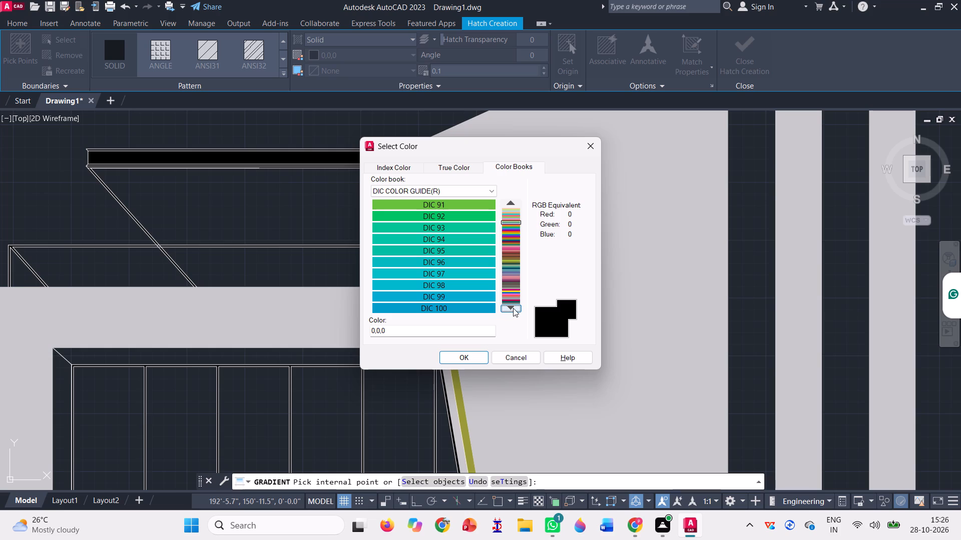
click(513, 308)
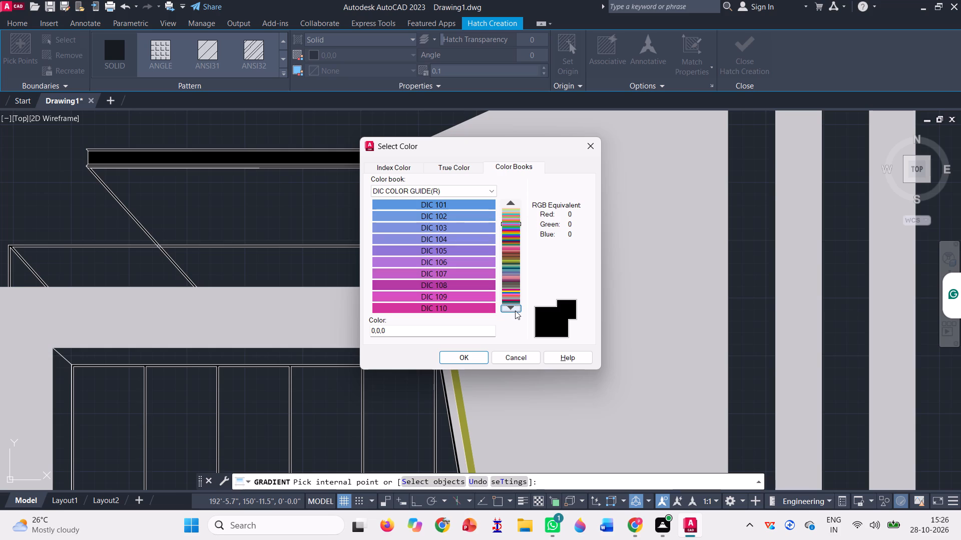
click(515, 310)
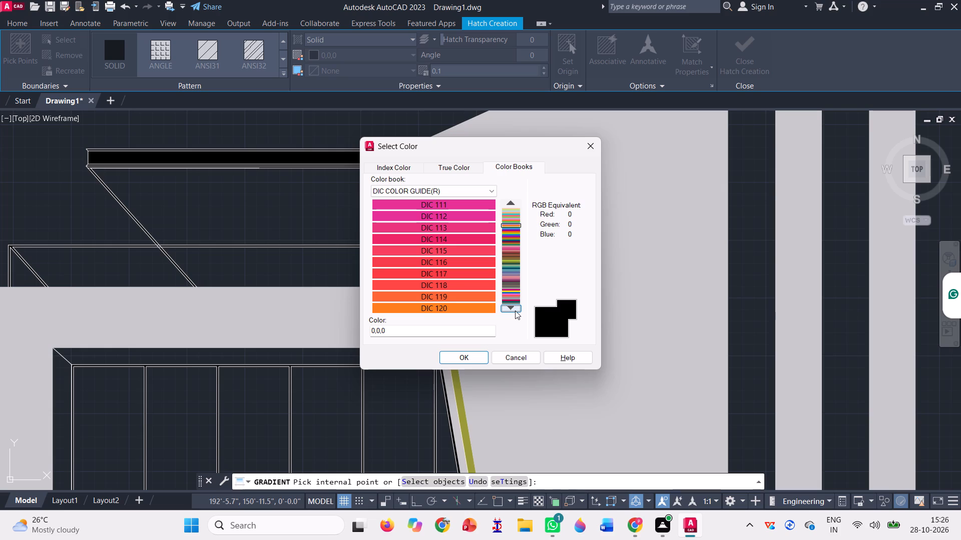
click(515, 310)
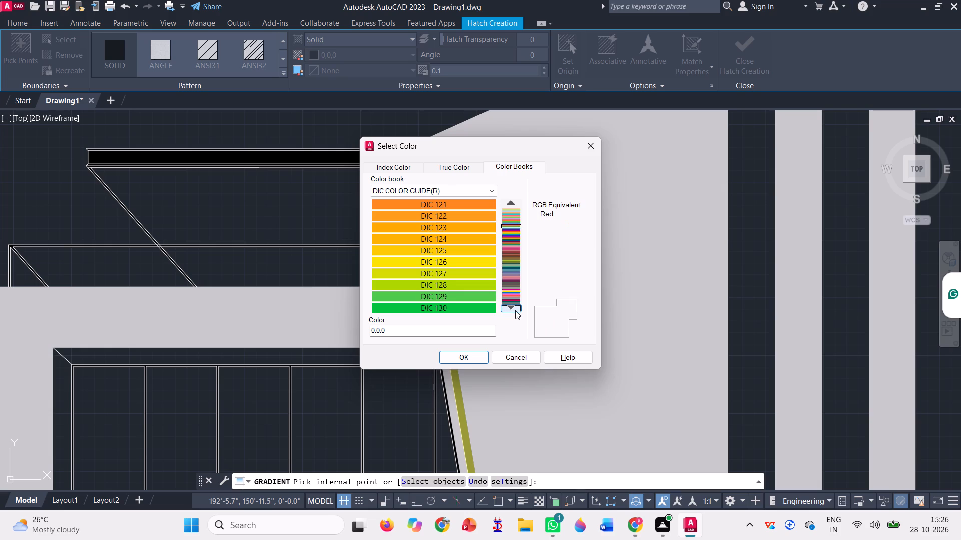
click(515, 310)
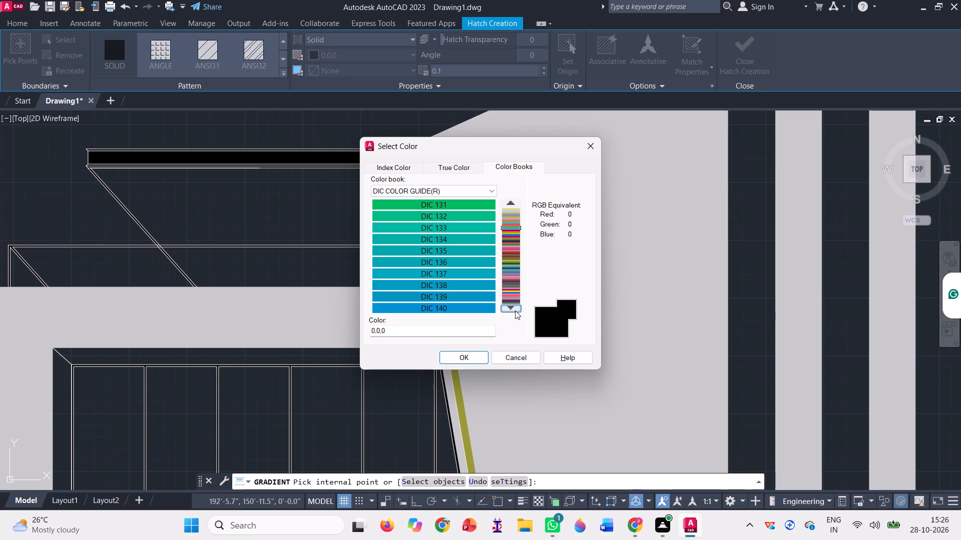
click(515, 310)
click(515, 310)
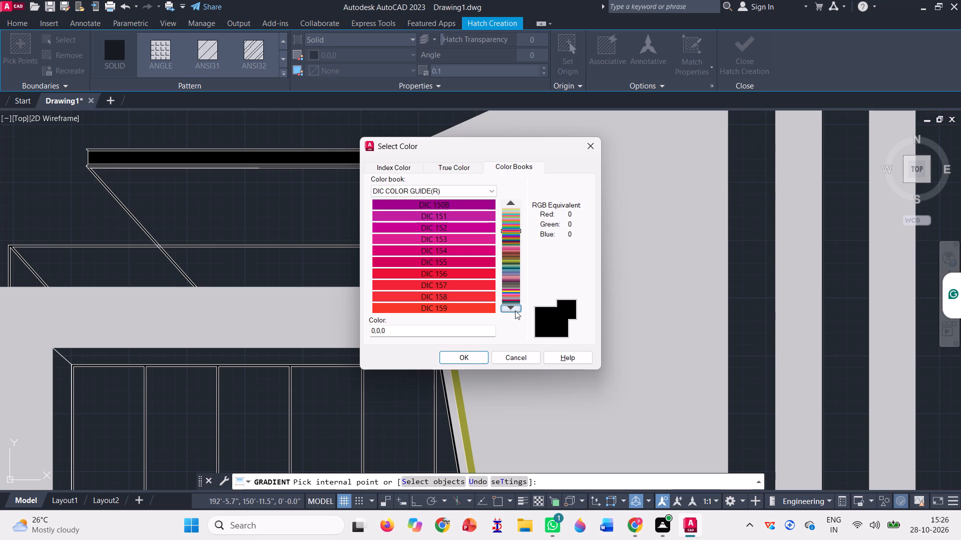
click(515, 310)
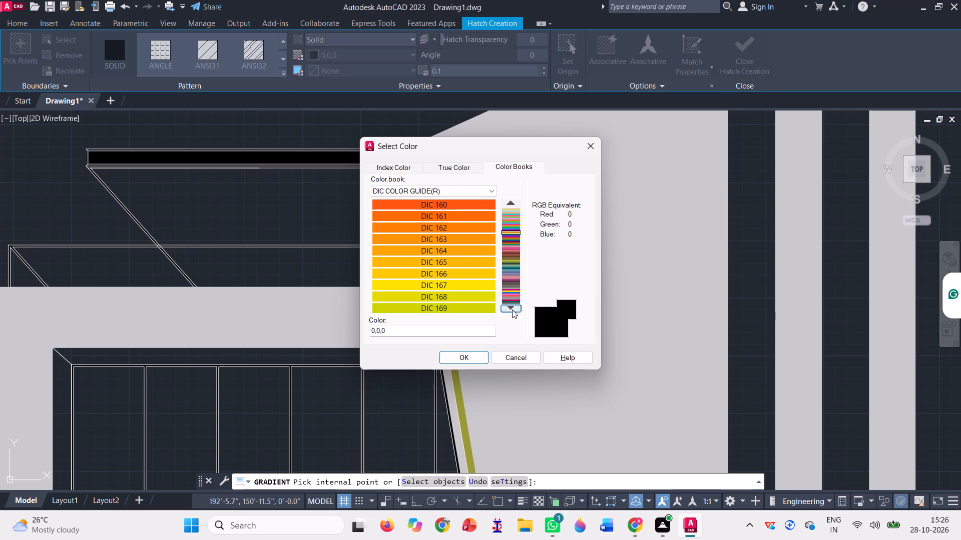
click(512, 309)
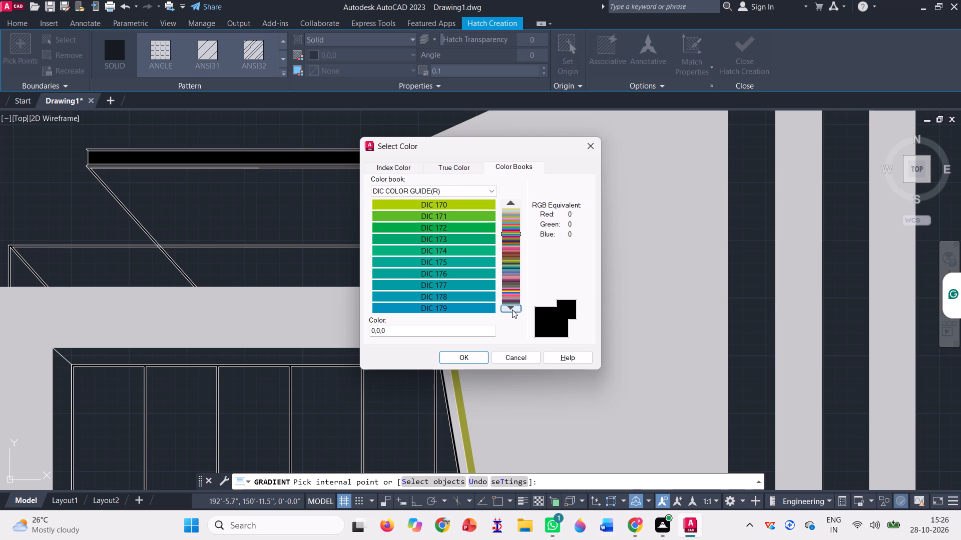
click(512, 309)
click(512, 309)
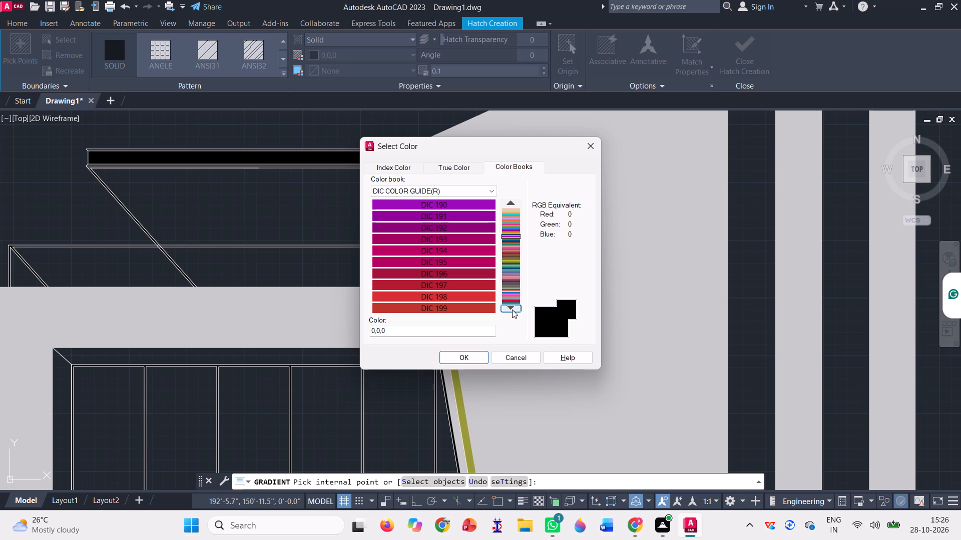
click(512, 309)
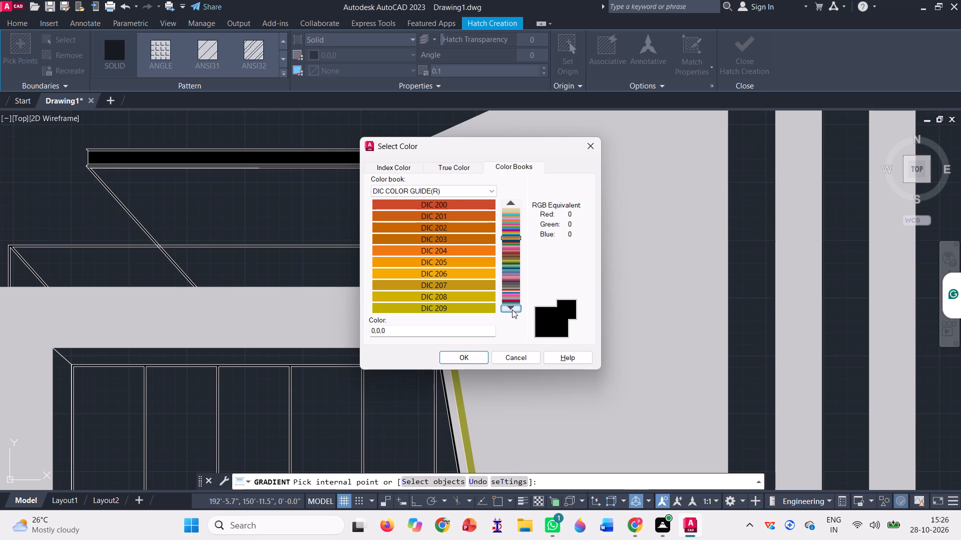
click(475, 280)
click(240, 203)
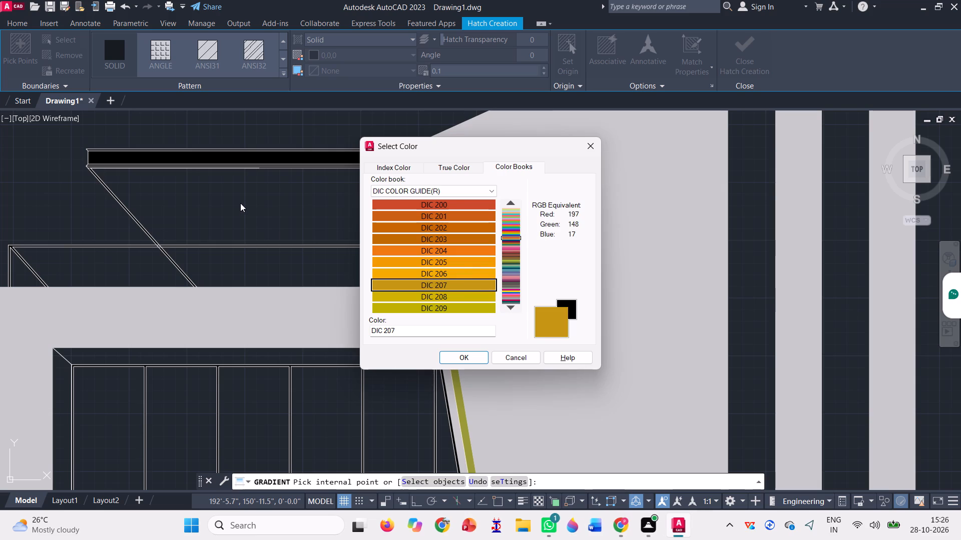
click(469, 355)
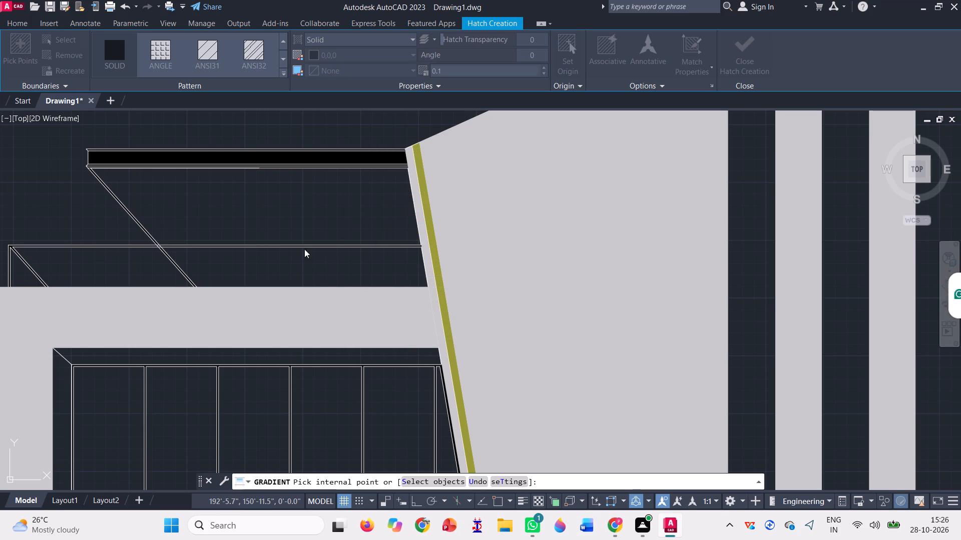
click(234, 197)
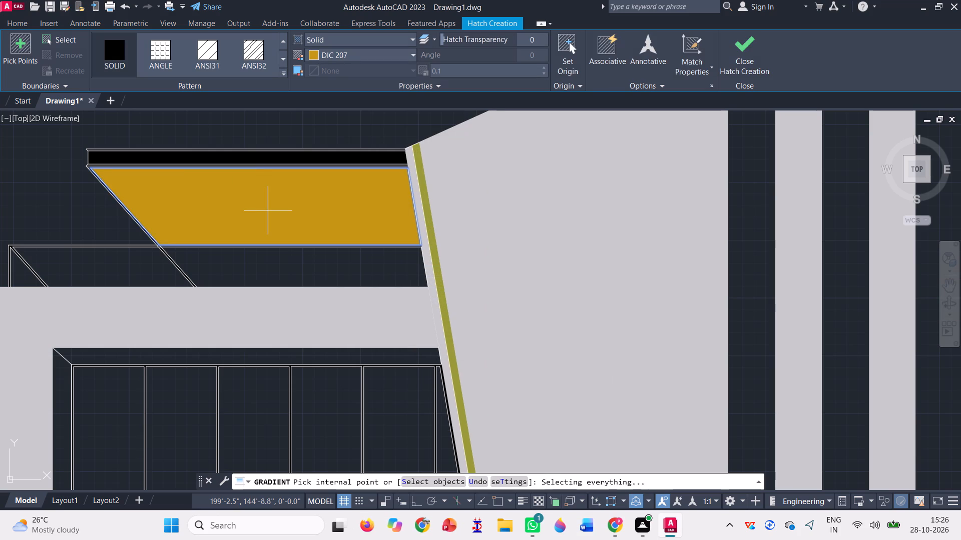
Change the hatch colour of the filled area below the canopy to DIC 239 from the DIC COLOR GUIDE(R) book.
scroll(276, 216, down, 1)
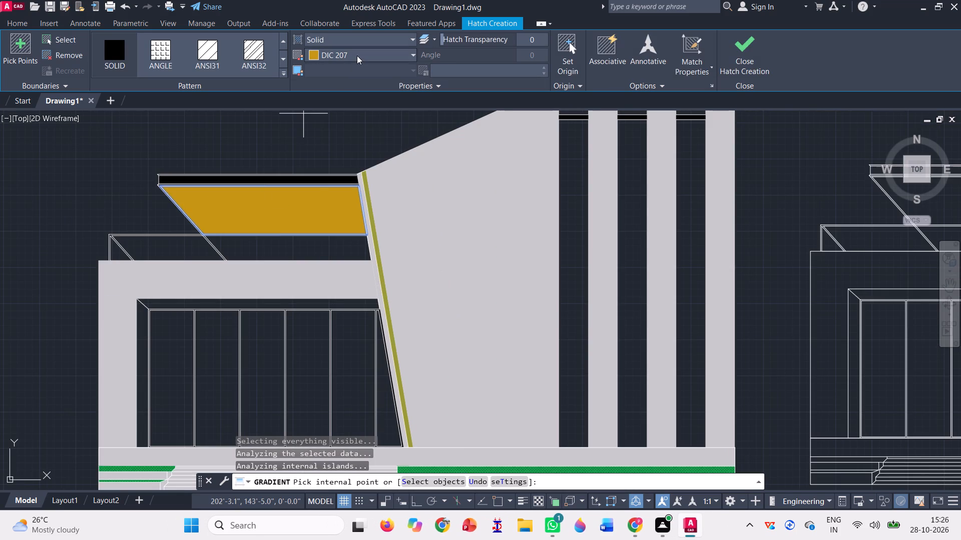
click(357, 55)
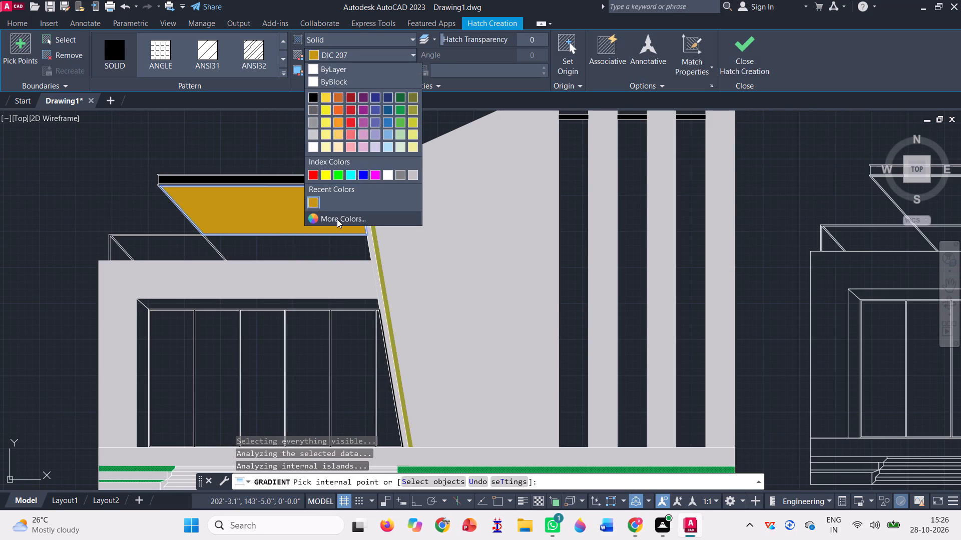
click(337, 219)
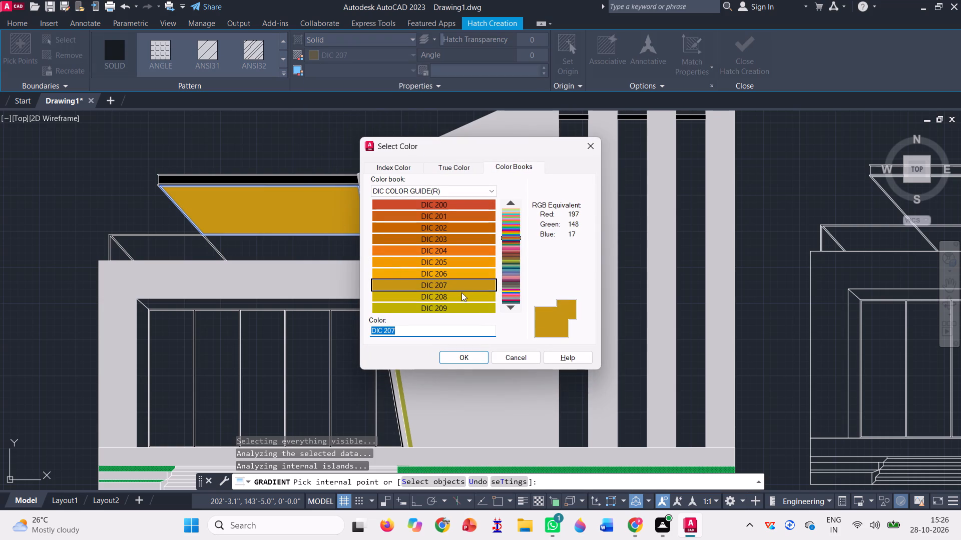
click(508, 308)
click(509, 308)
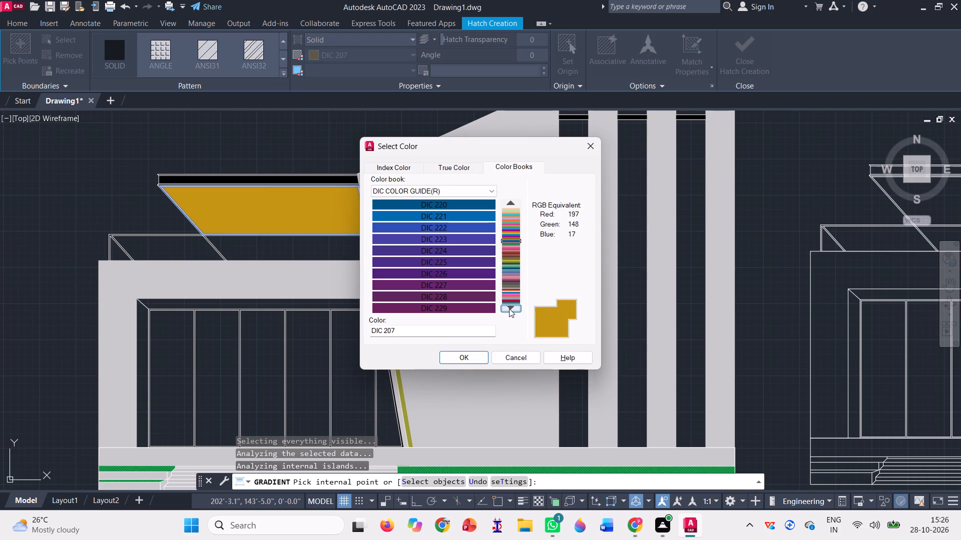
click(509, 308)
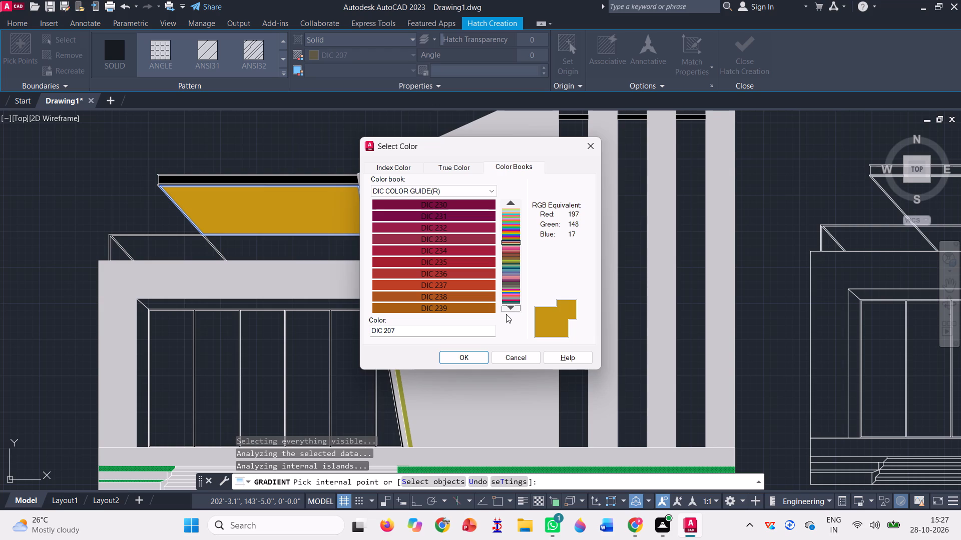
click(479, 304)
click(476, 356)
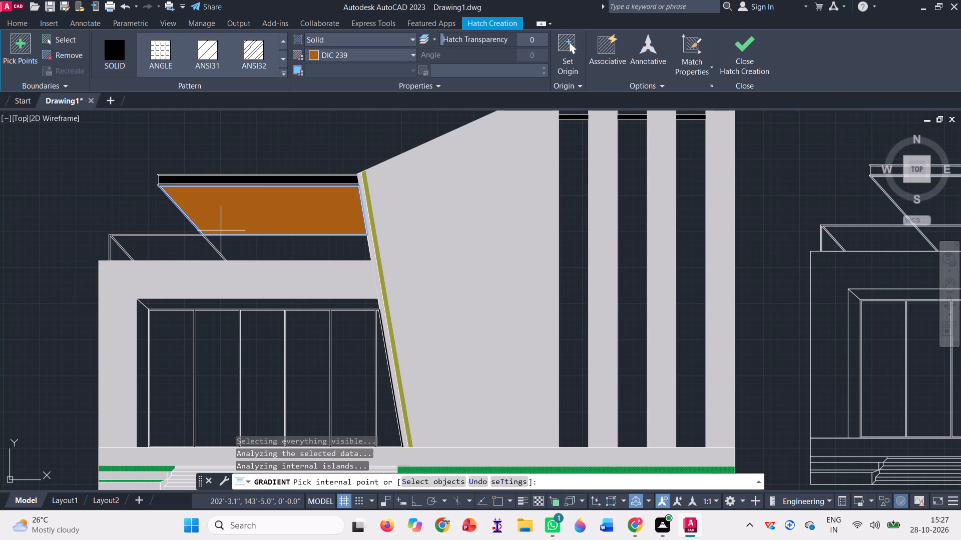
Fill the area between the railing line and the lower block, beside the diagonal brace, with the solid hatch in DIC 239.
scroll(221, 229, up, 2)
click(262, 267)
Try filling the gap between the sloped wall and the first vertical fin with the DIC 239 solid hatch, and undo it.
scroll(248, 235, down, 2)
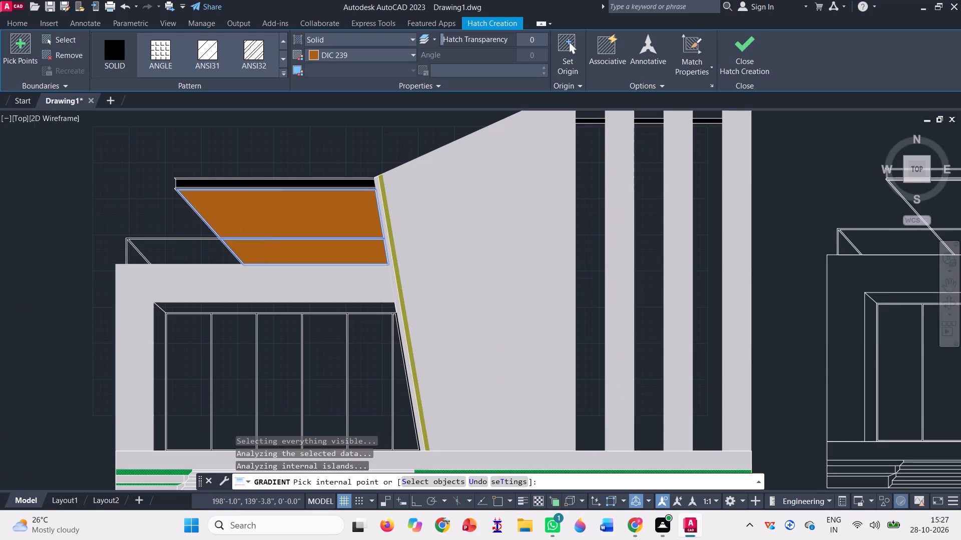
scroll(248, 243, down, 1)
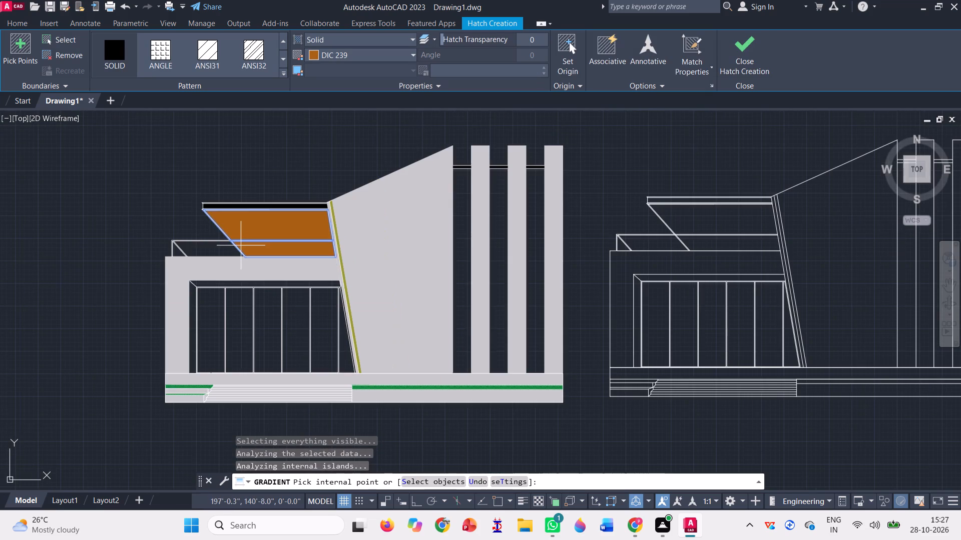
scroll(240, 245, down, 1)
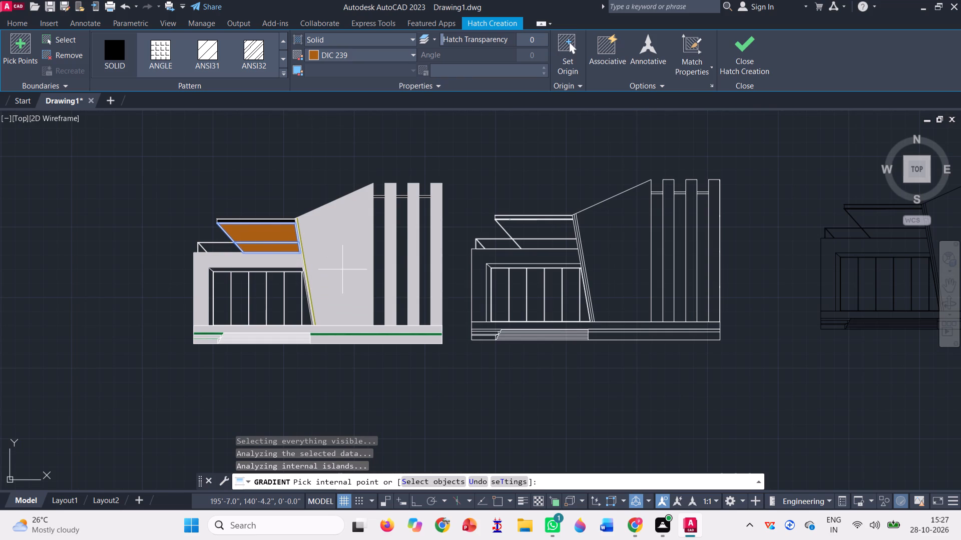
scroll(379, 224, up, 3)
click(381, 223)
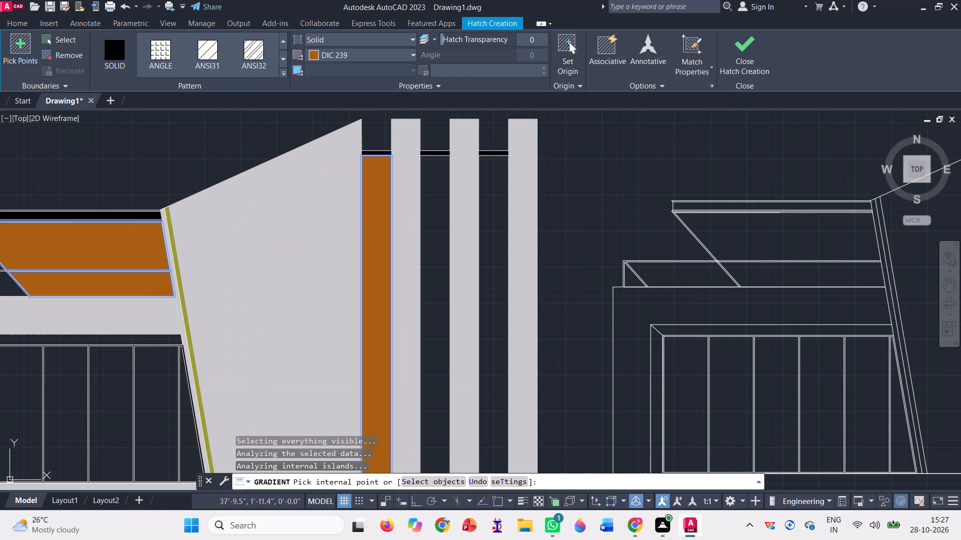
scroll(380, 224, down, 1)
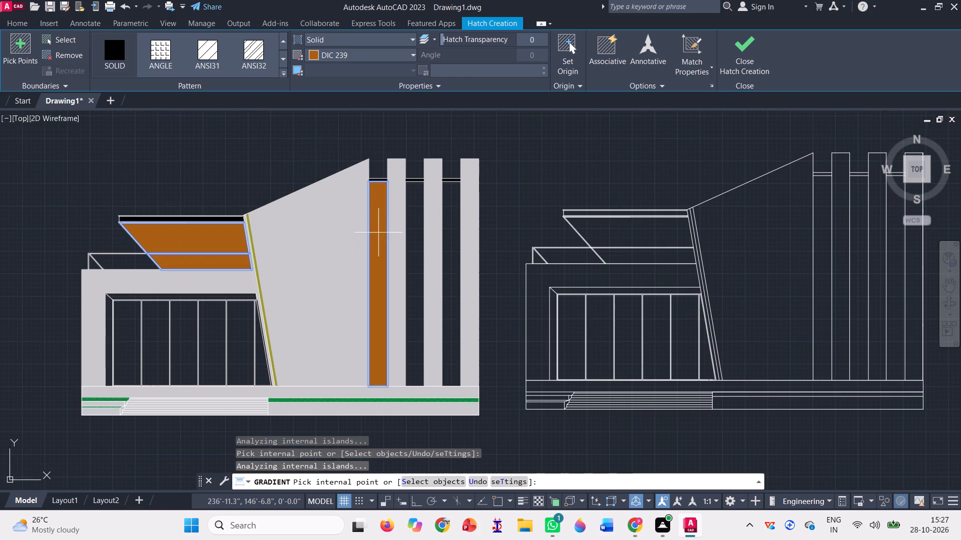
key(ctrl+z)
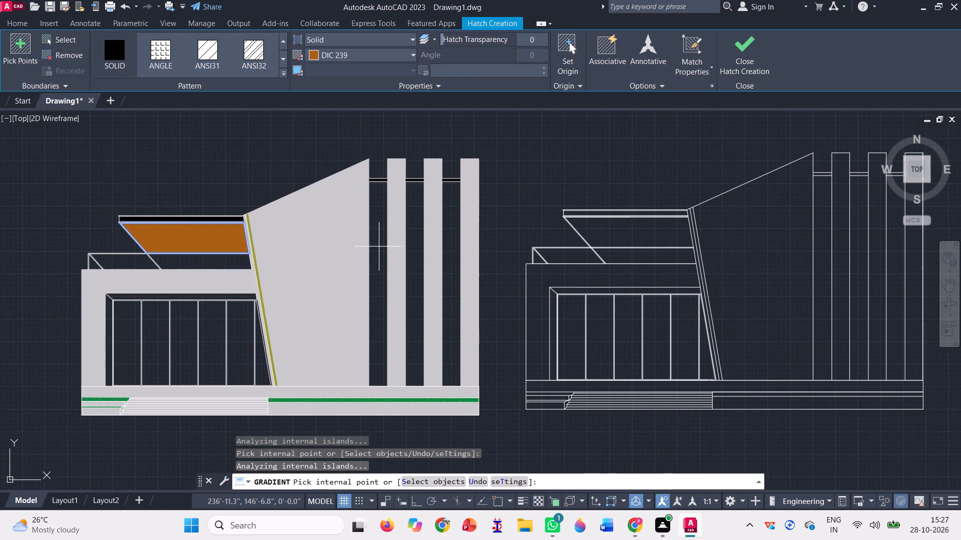
Refill the area between the railing line and the lower block, beside the diagonal brace, with the DIC 239 solid hatch and finish the hatch.
scroll(240, 264, up, 2)
click(236, 262)
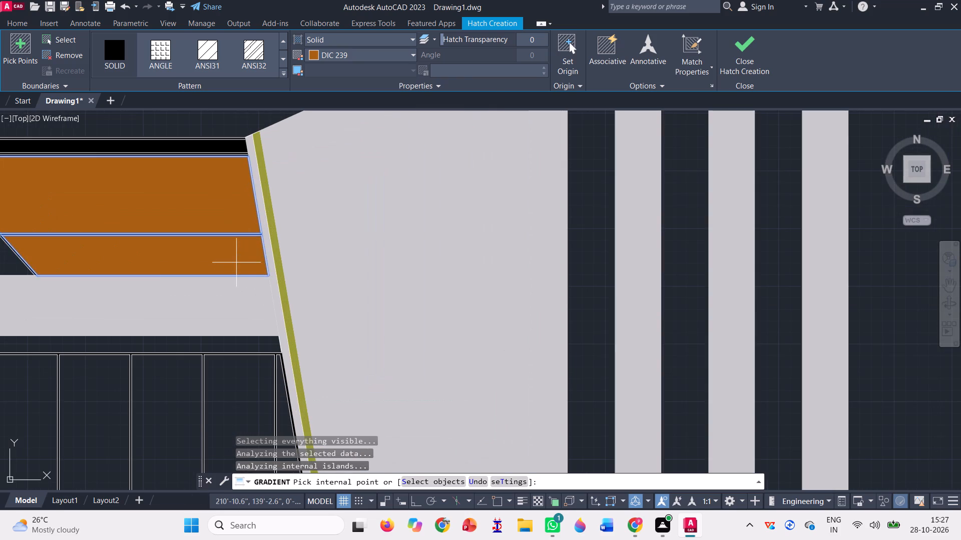
scroll(236, 262, down, 3)
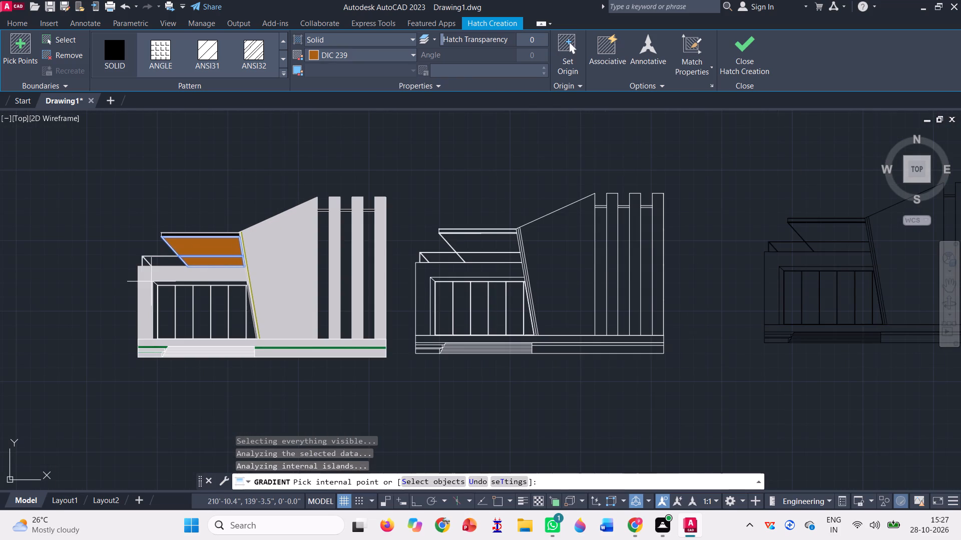
scroll(153, 280, up, 1)
scroll(178, 285, down, 1)
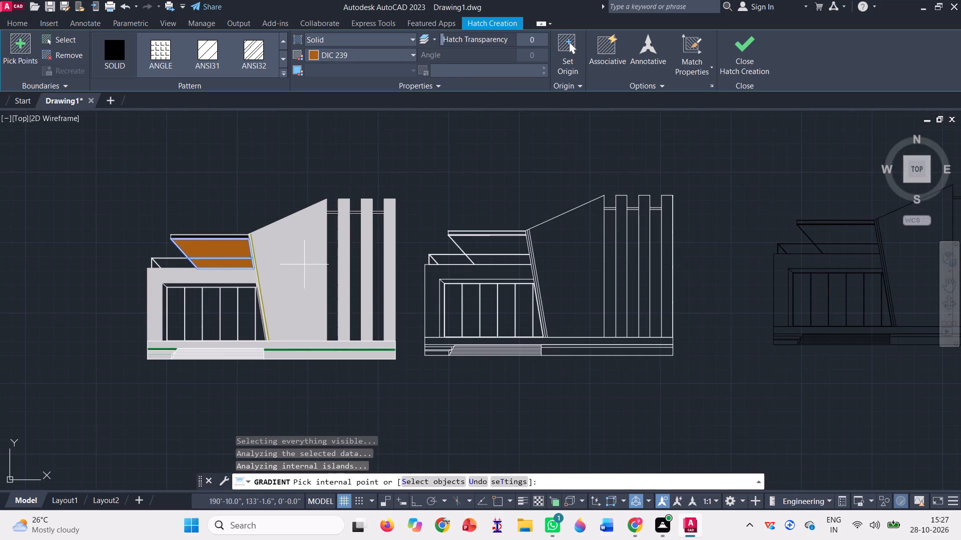
click(756, 64)
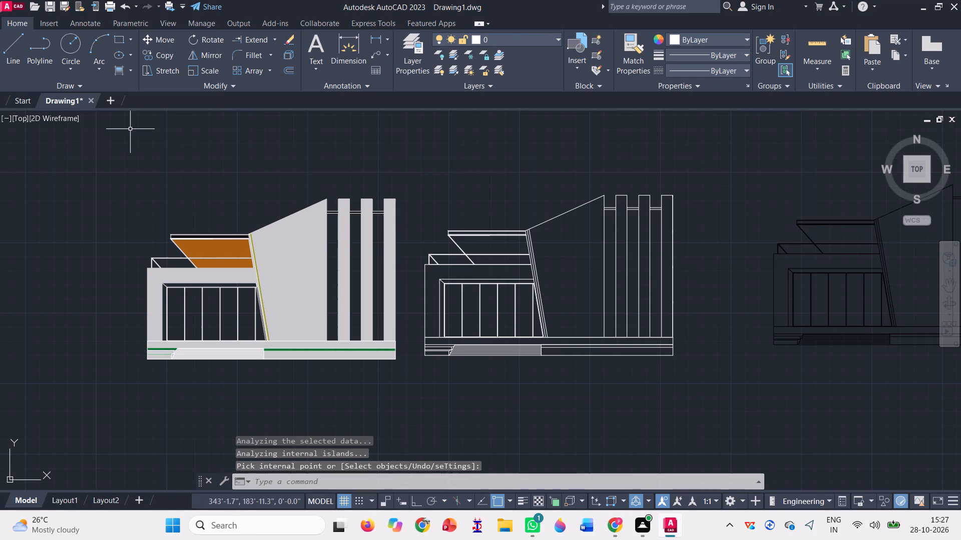
Start a new solid hatch and pick DIC 1 from the DIC COLOR GUIDE(R) book as its colour.
click(122, 72)
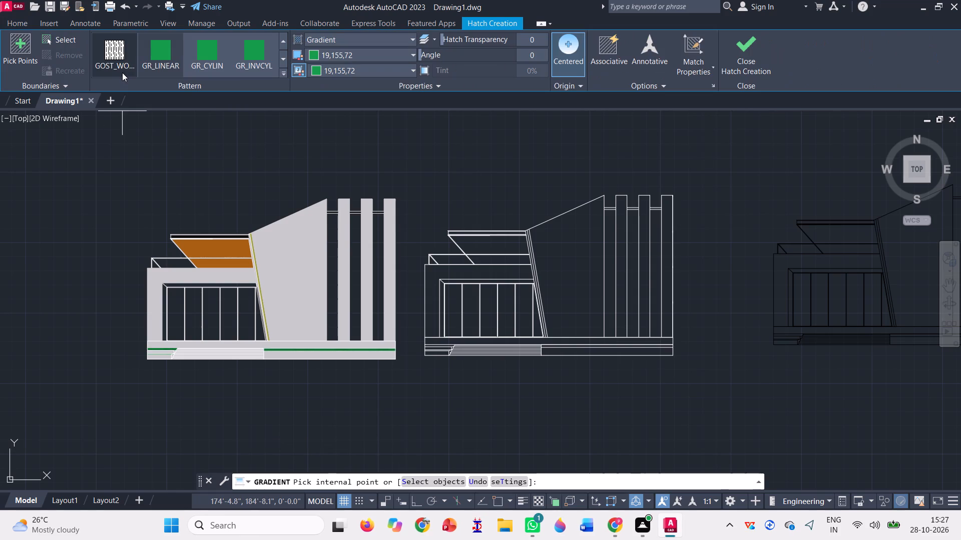
scroll(198, 59, up, 12)
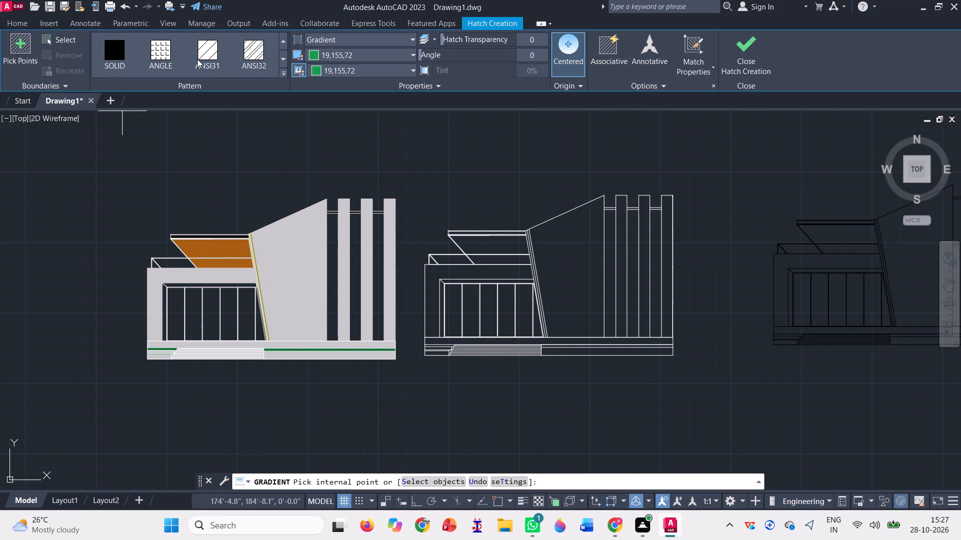
scroll(197, 59, up, 2)
click(118, 54)
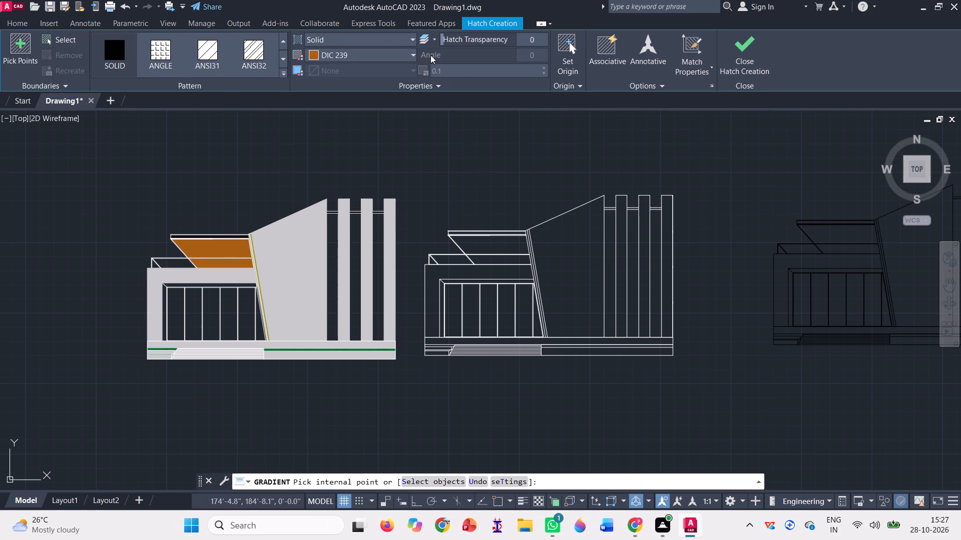
click(414, 52)
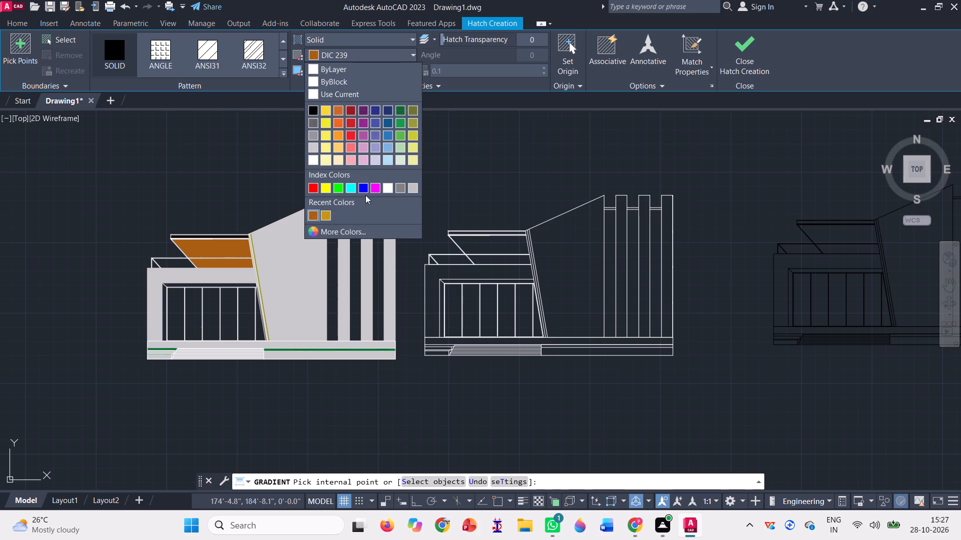
click(334, 232)
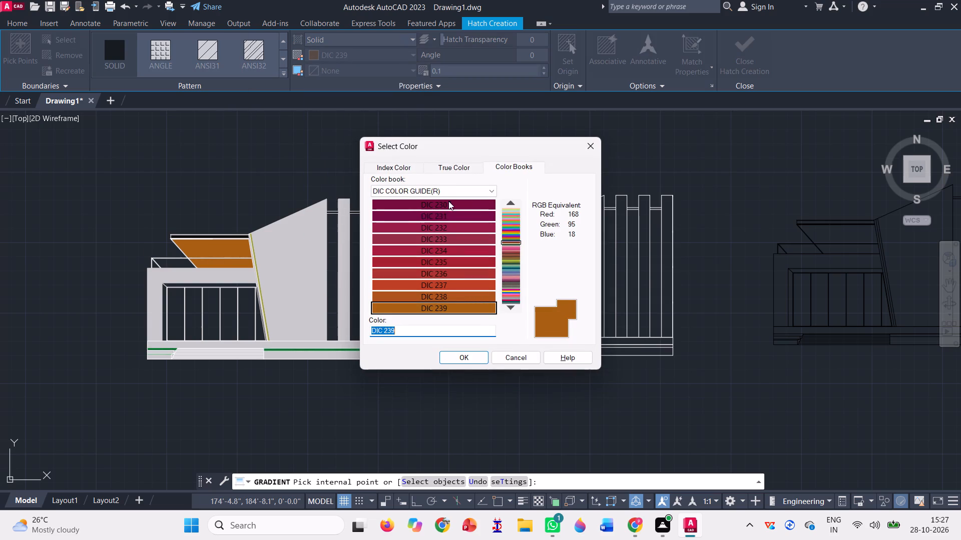
click(507, 205)
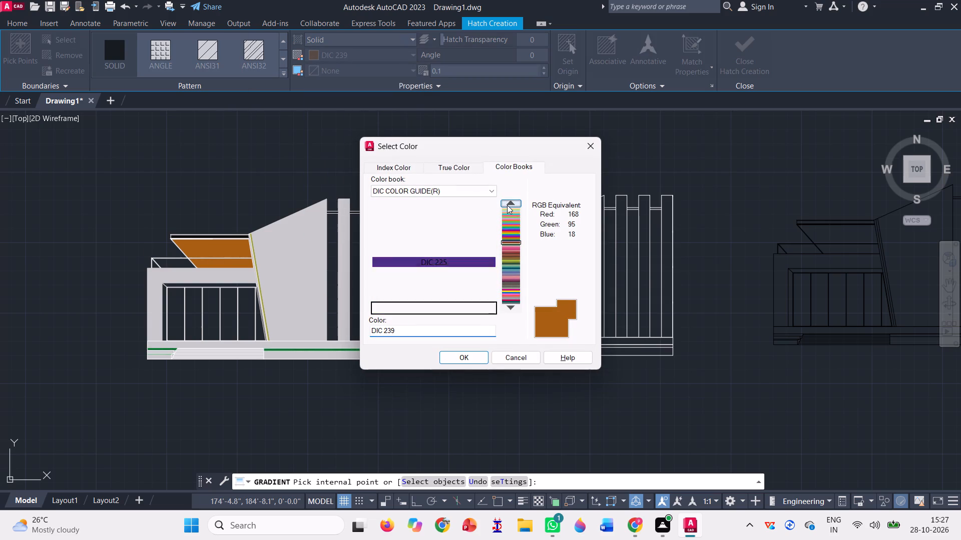
triple_click(507, 204)
click(506, 204)
click(506, 204)
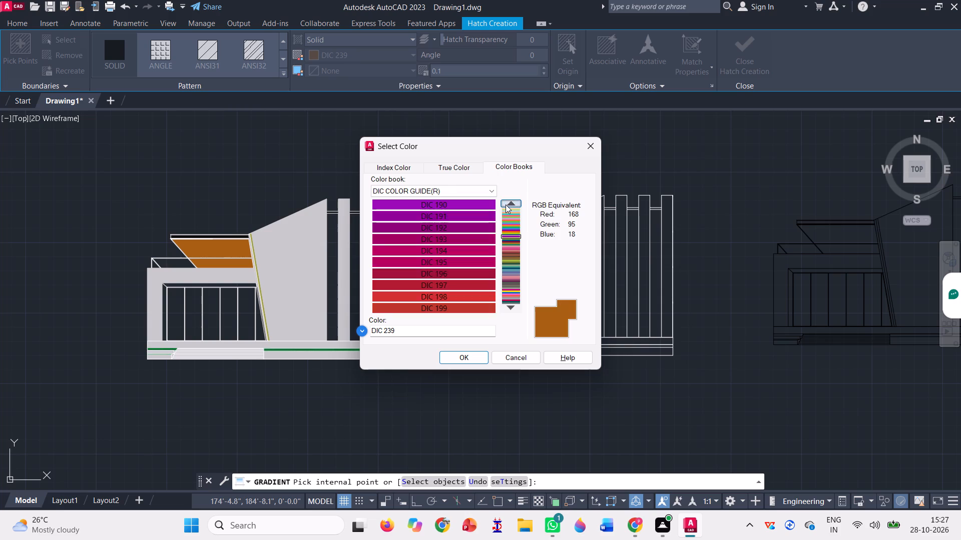
triple_click(506, 204)
click(506, 204)
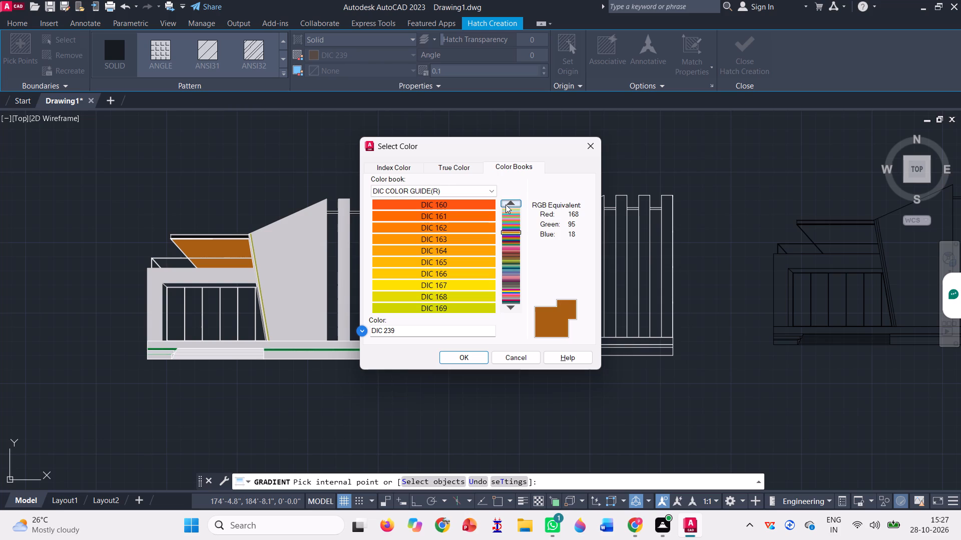
click(506, 204)
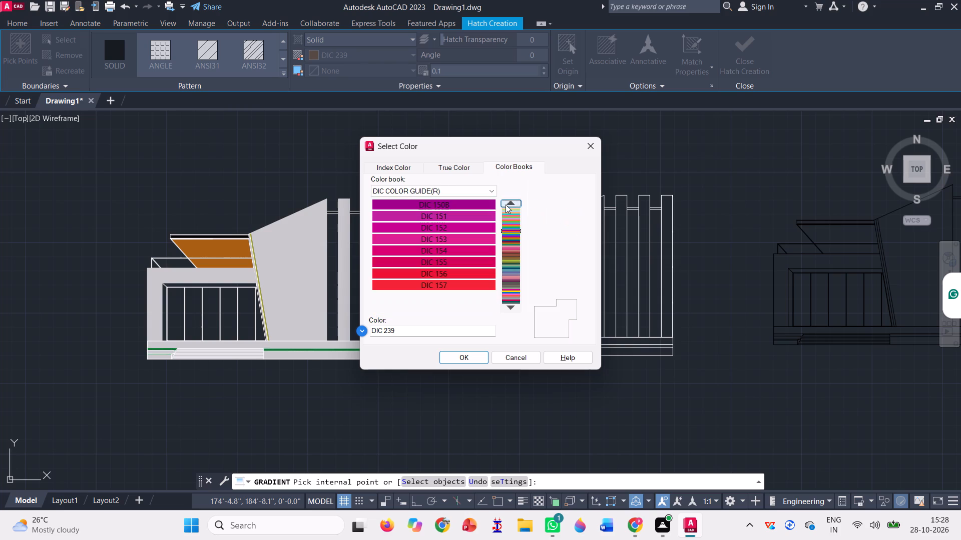
click(506, 204)
click(506, 204)
click(506, 204)
click(506, 204)
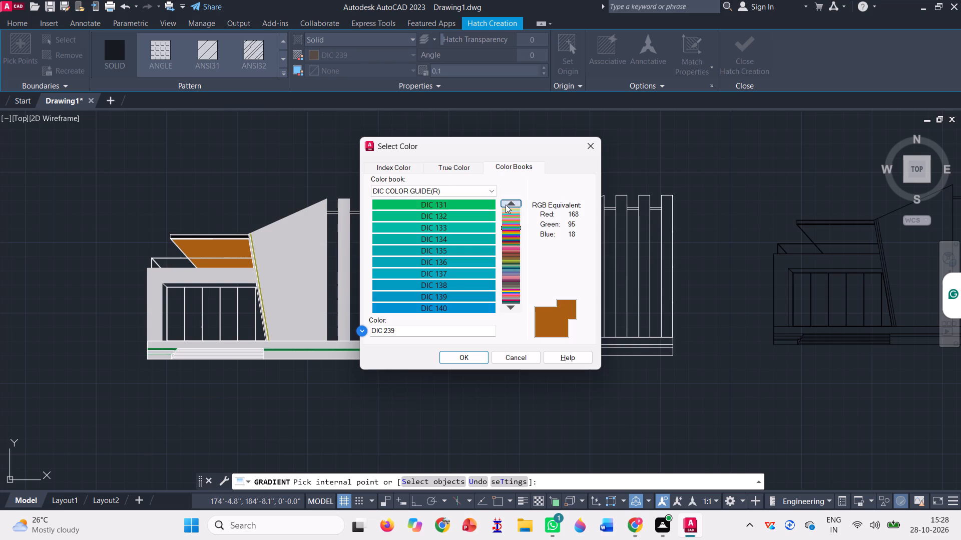
click(506, 204)
click(506, 204)
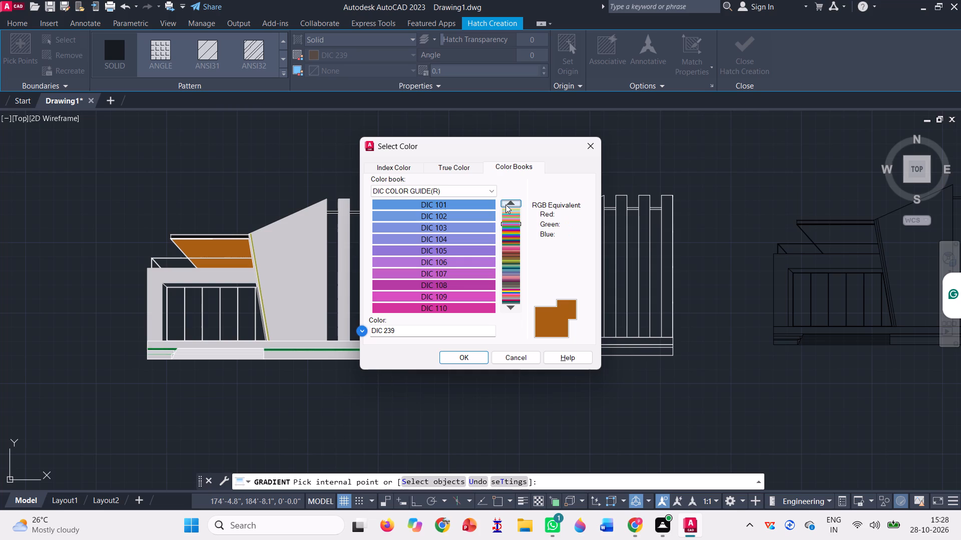
click(506, 204)
click(506, 204)
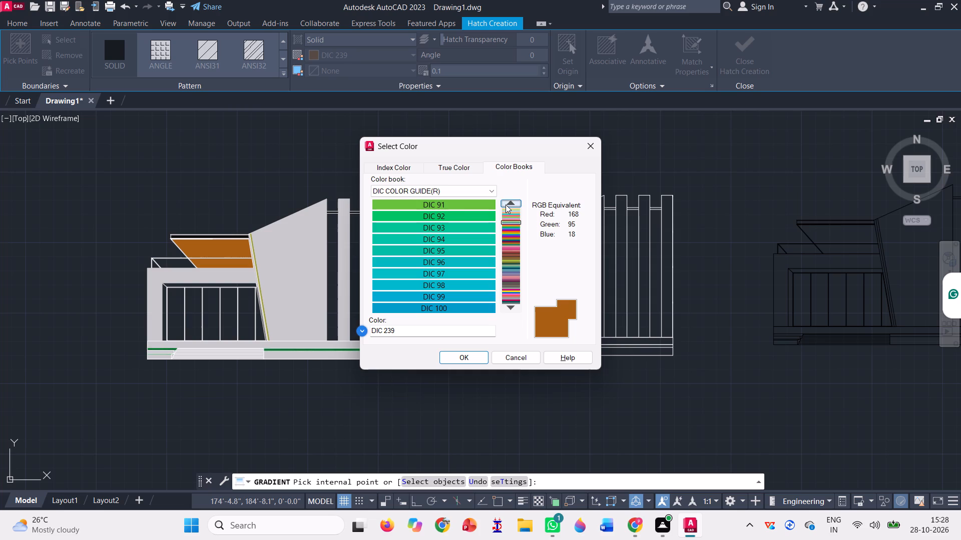
click(506, 204)
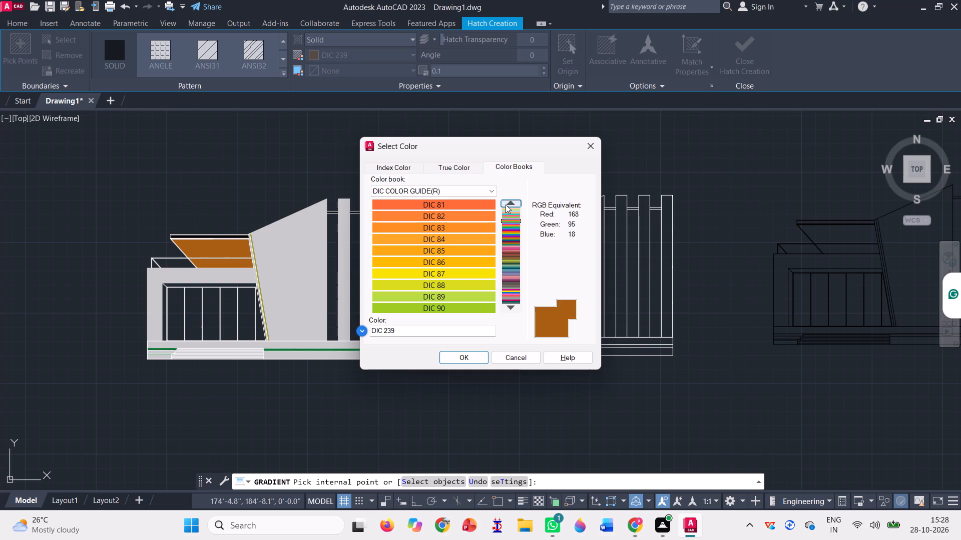
click(506, 204)
click(506, 203)
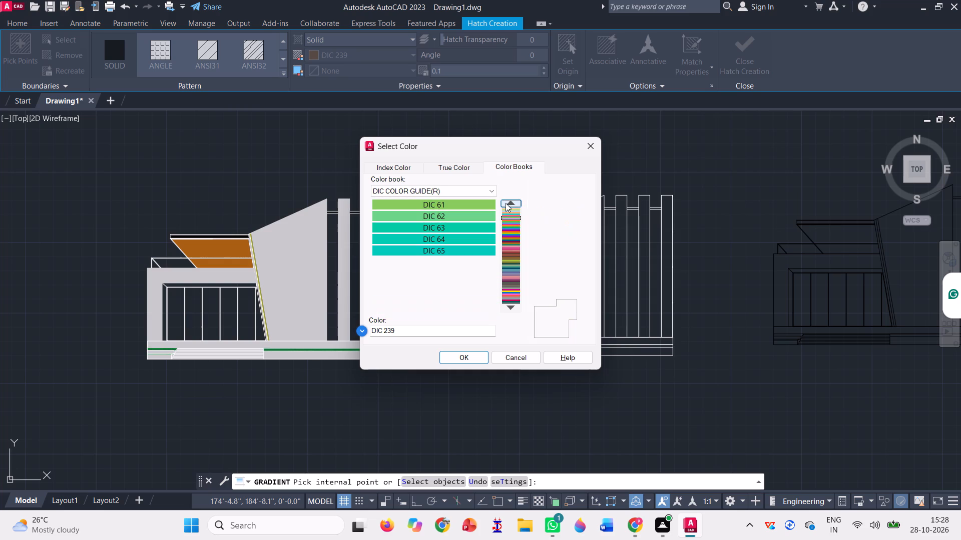
click(513, 308)
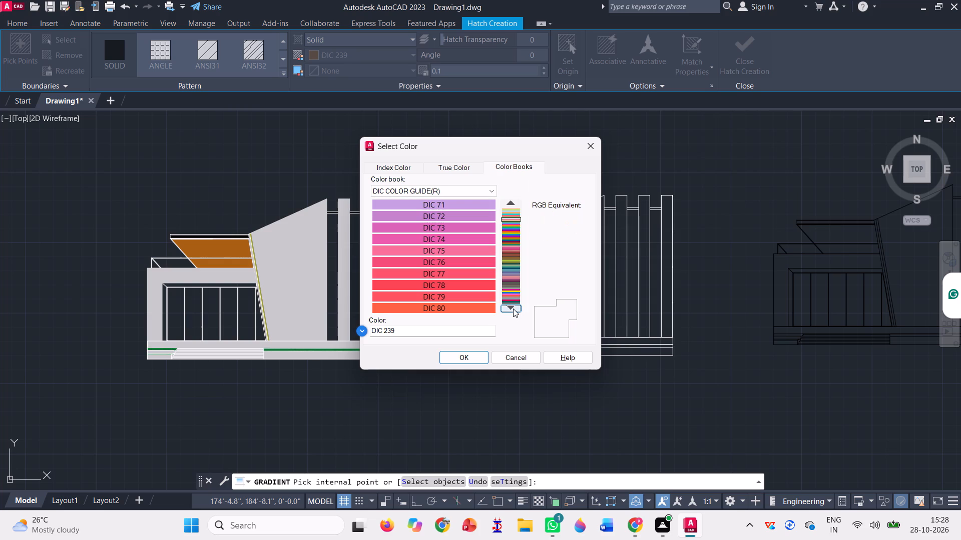
click(511, 202)
click(511, 202)
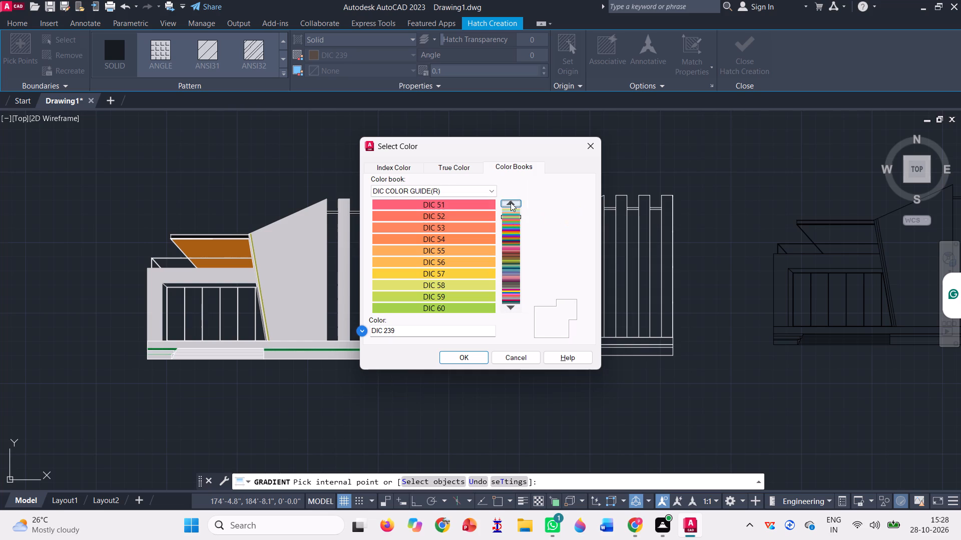
click(511, 202)
click(511, 202)
click(511, 202)
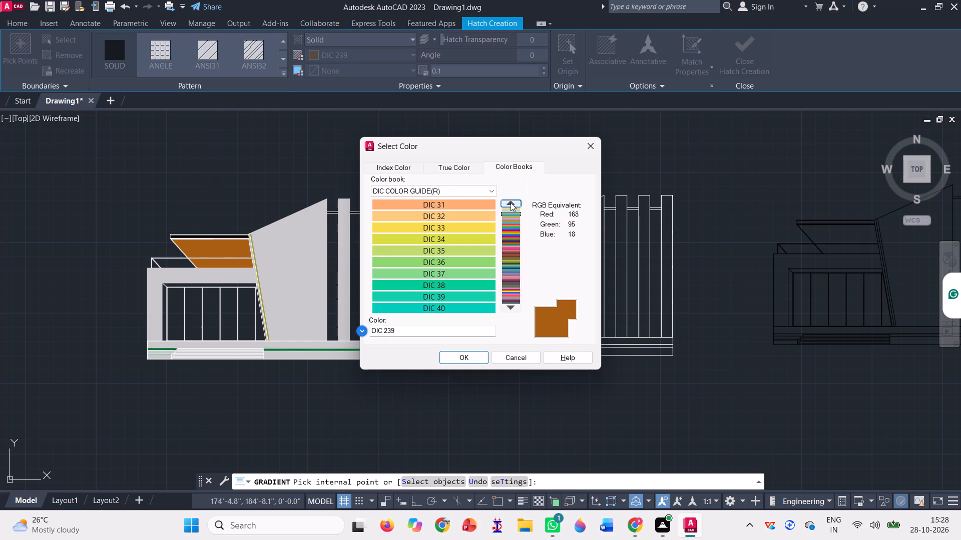
click(511, 202)
click(511, 202)
click(511, 202)
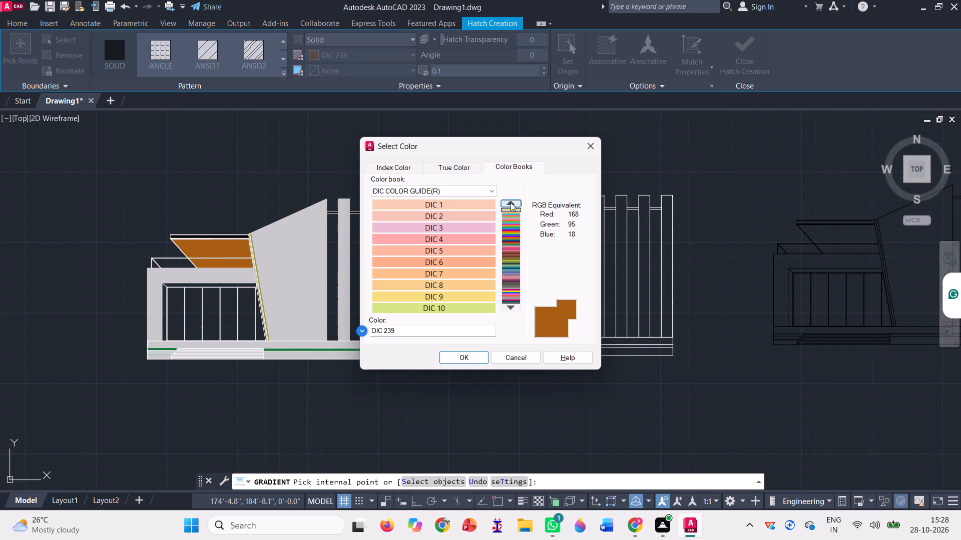
click(511, 202)
click(473, 205)
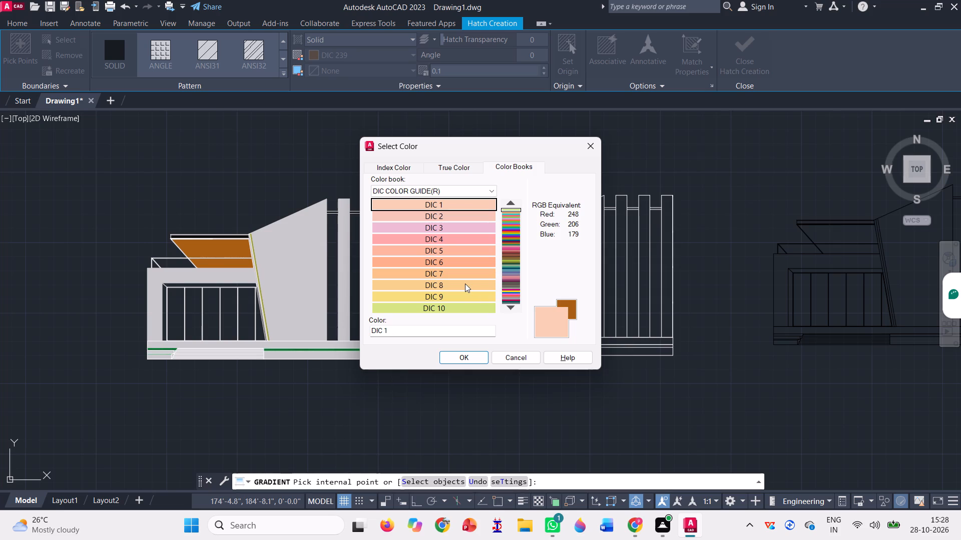
click(464, 282)
click(458, 200)
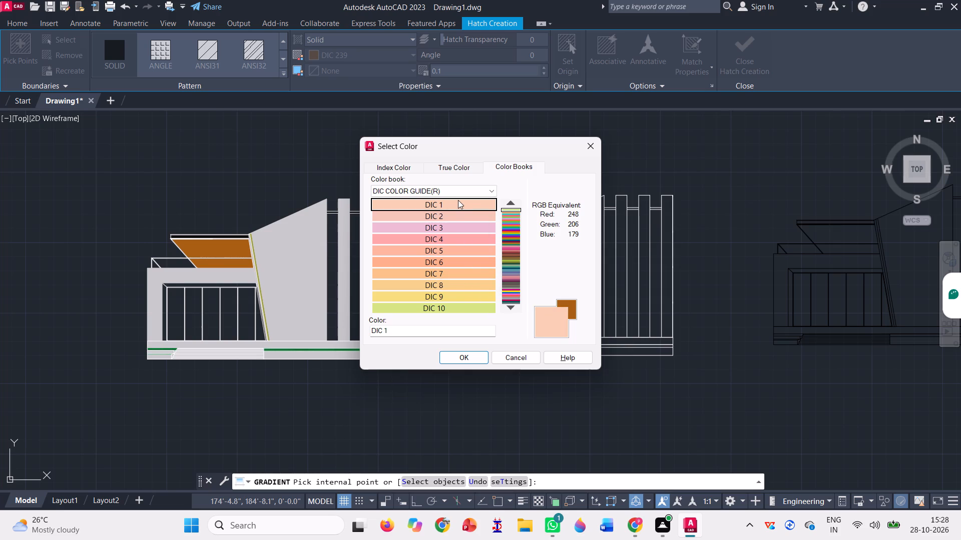
Set the solid hatch's true colour to 251,225,208 and fill the side and top strips of the window surround.
click(464, 168)
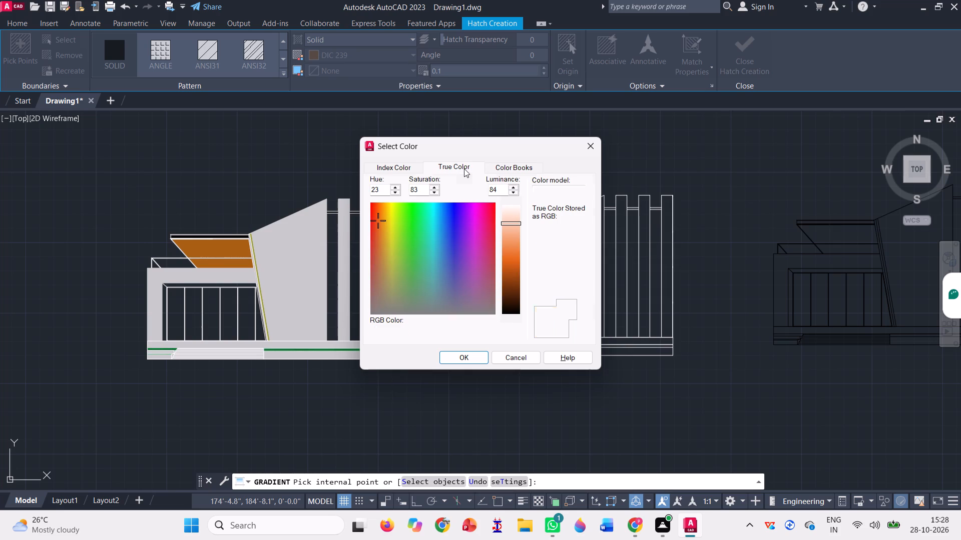
click(513, 216)
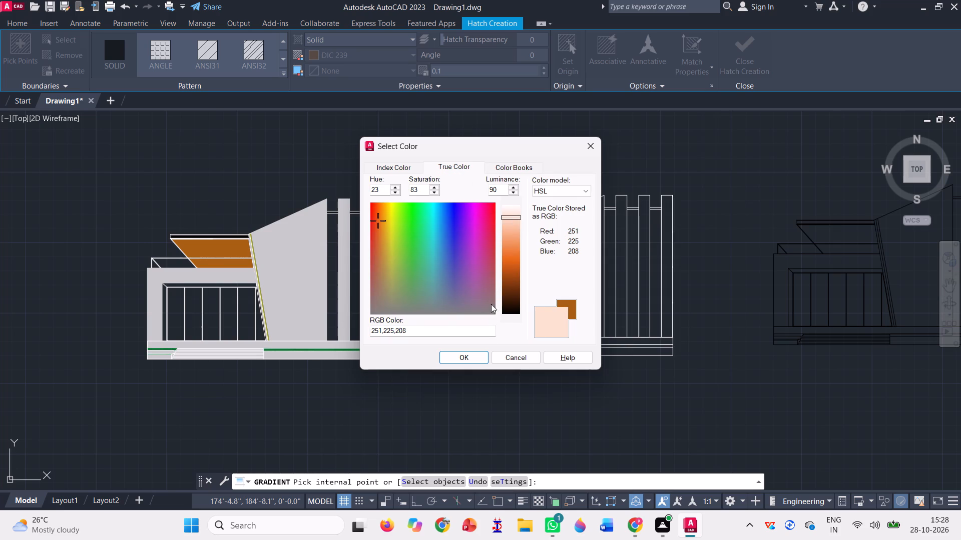
click(514, 212)
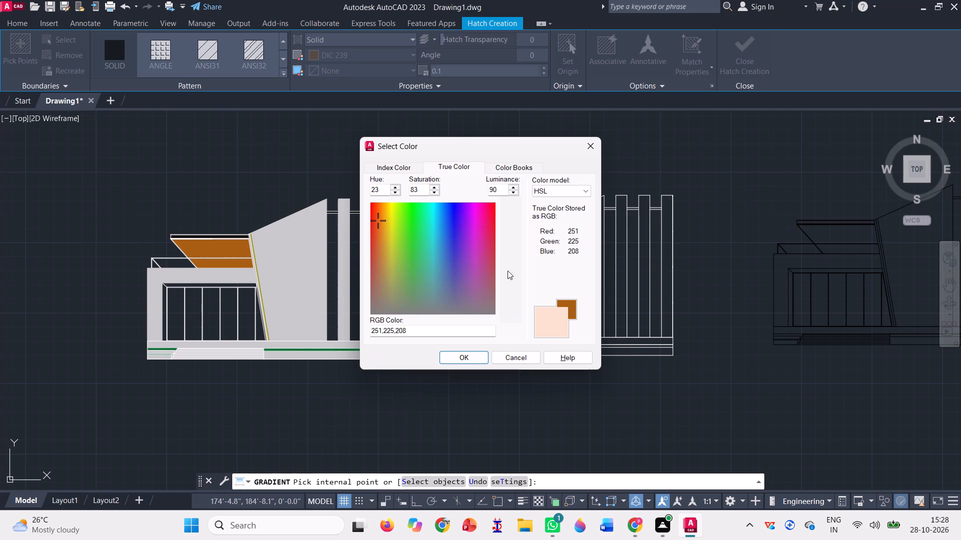
click(479, 356)
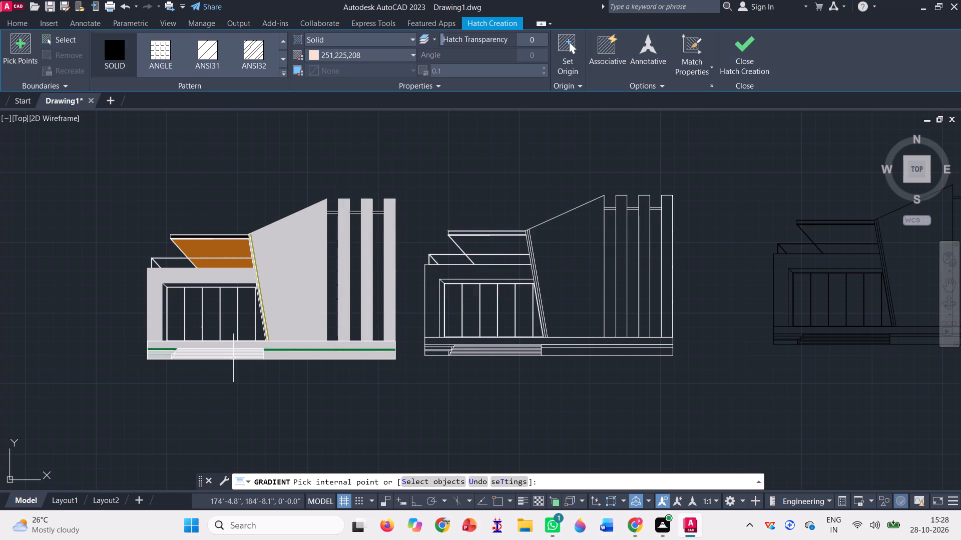
scroll(165, 287, up, 3)
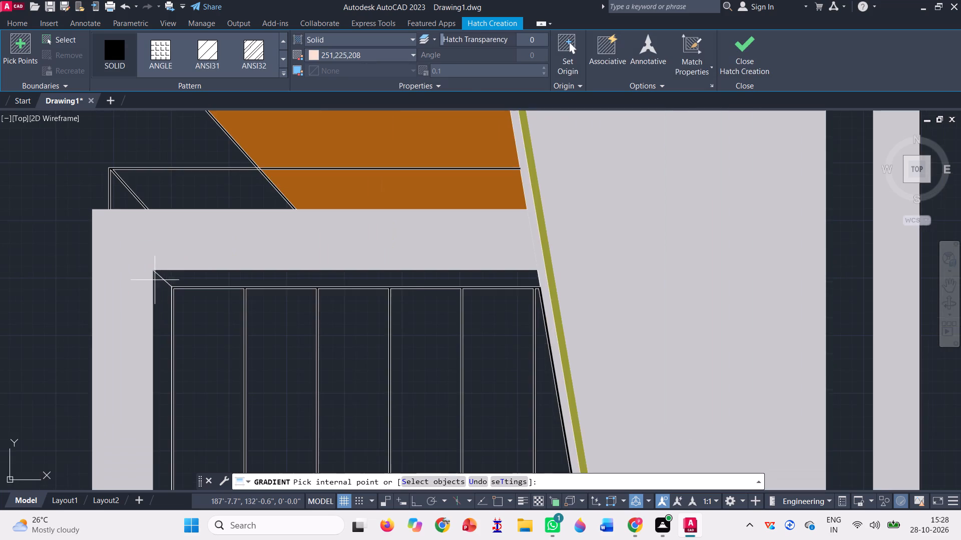
scroll(152, 276, up, 1)
click(159, 301)
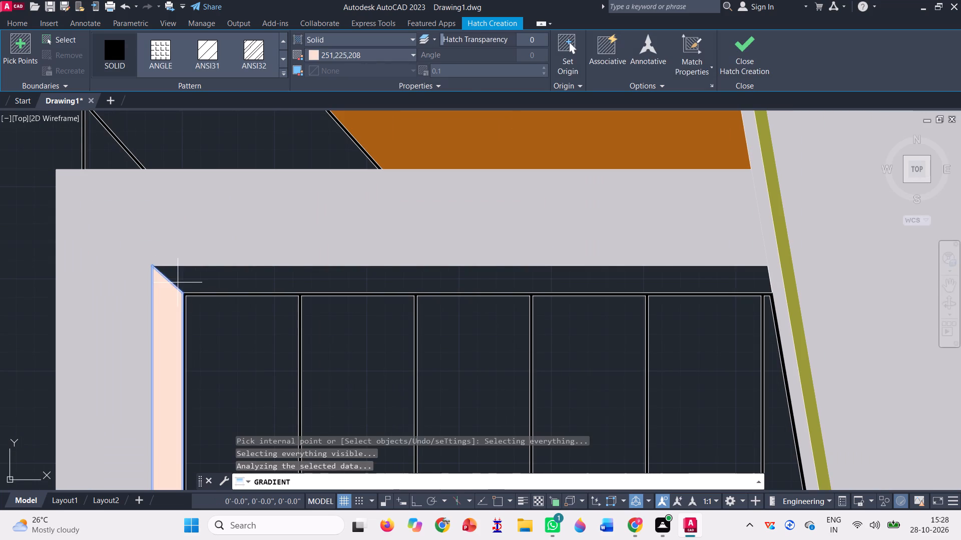
click(197, 275)
scroll(195, 278, down, 2)
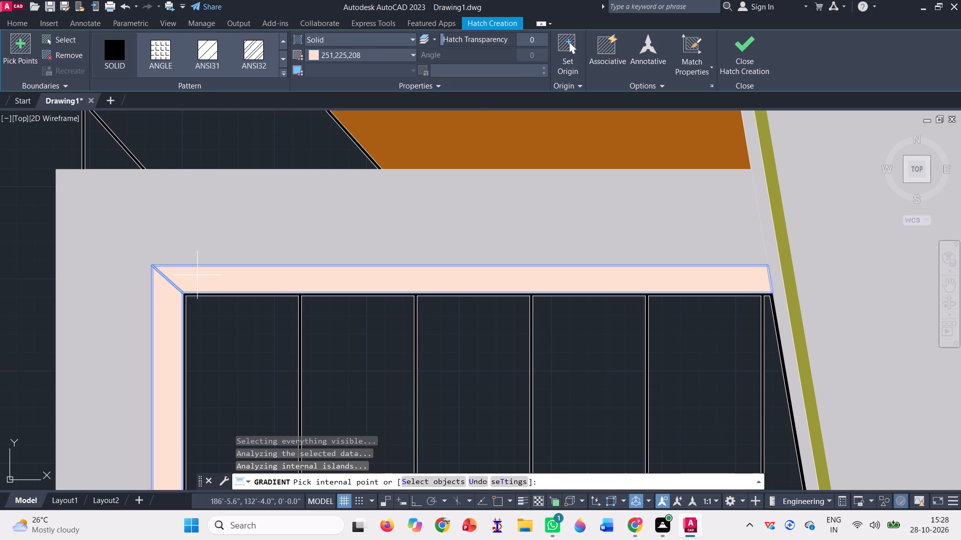
scroll(195, 278, down, 4)
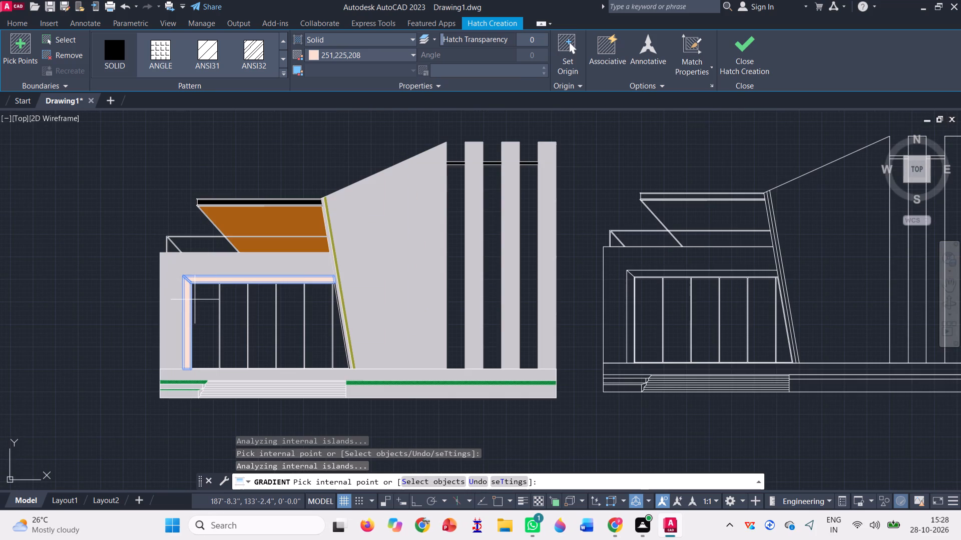
scroll(186, 294, down, 1)
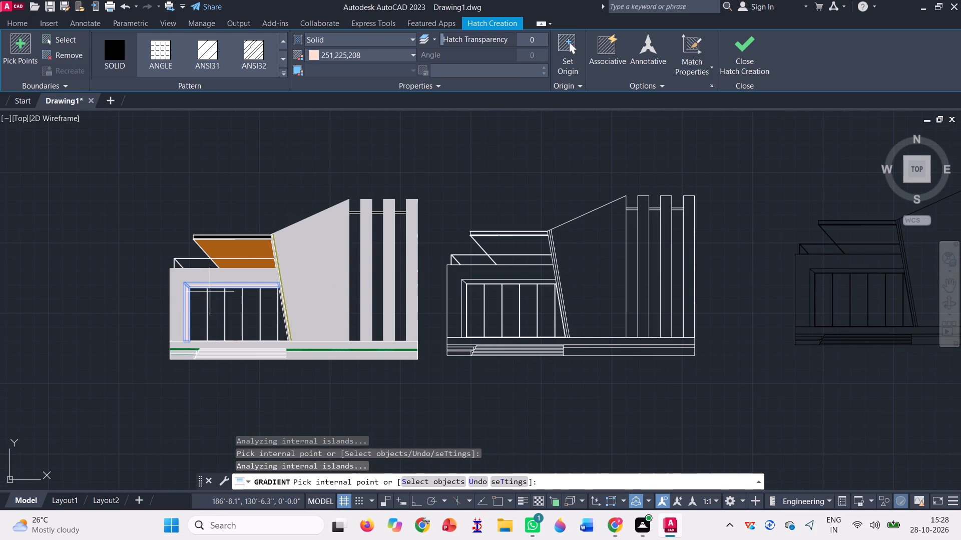
Recolour the window surround fill from index colour 254 lightened to true colour 227,227,227, and finish the hatch.
click(404, 49)
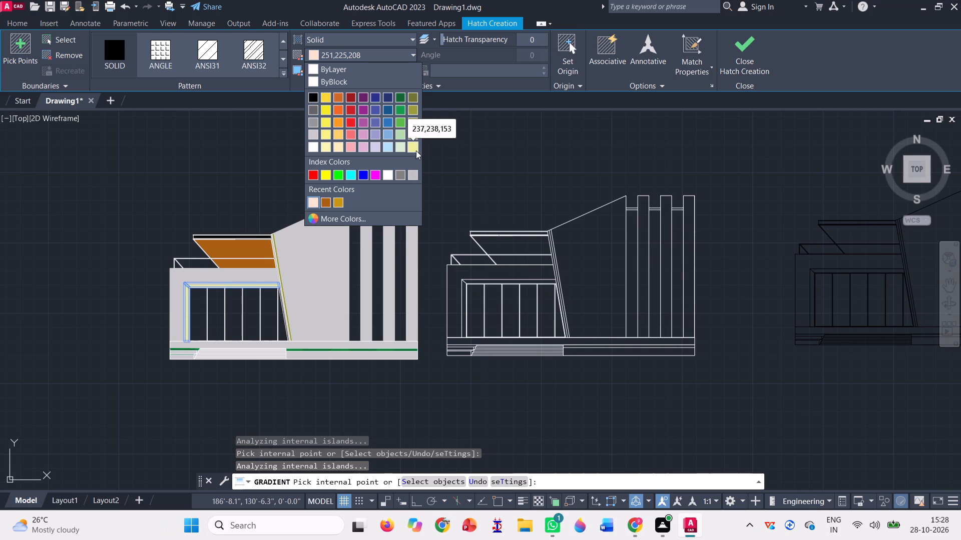
click(352, 216)
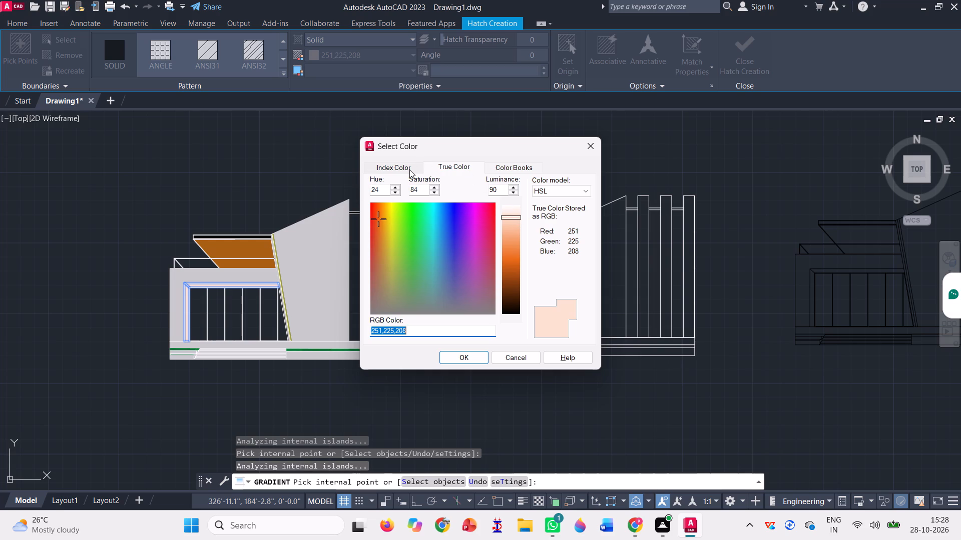
click(514, 164)
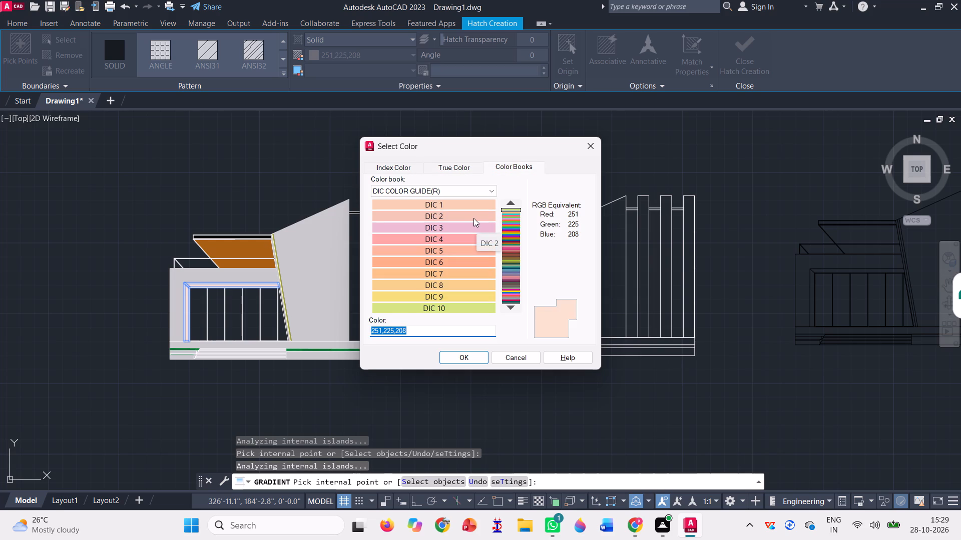
click(514, 307)
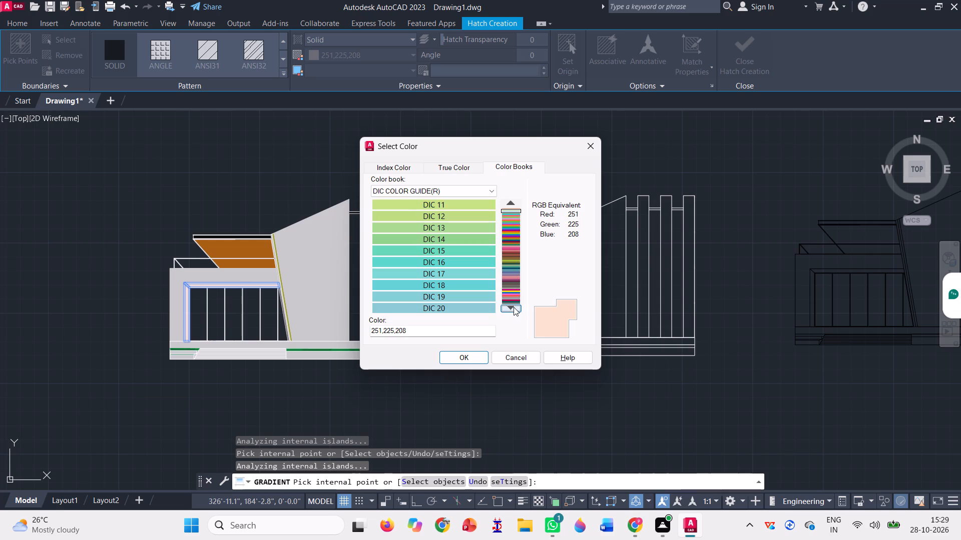
click(514, 307)
click(514, 307)
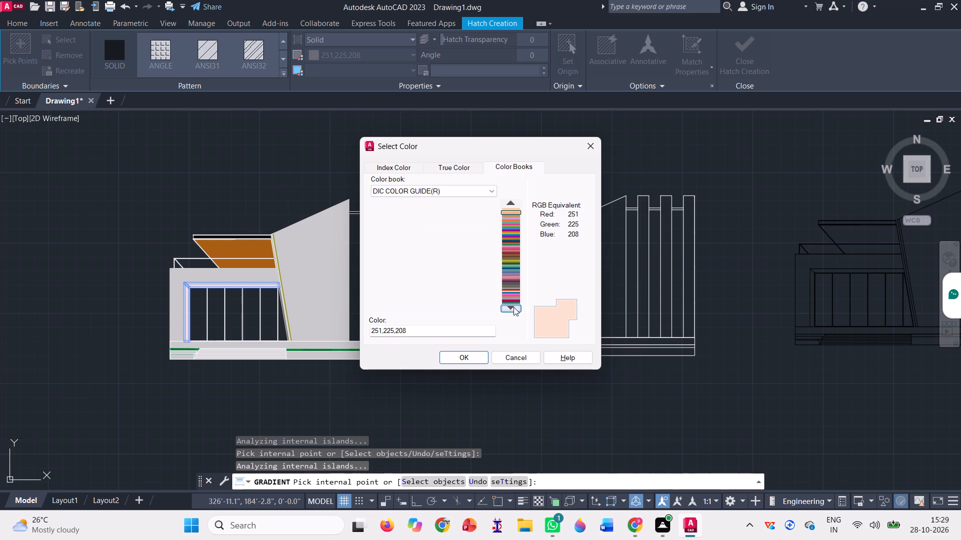
click(399, 165)
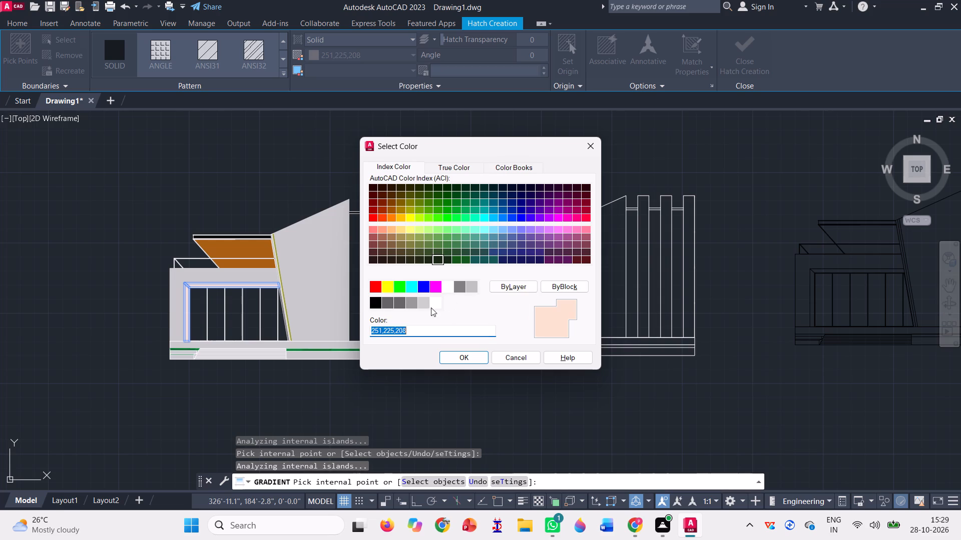
click(420, 301)
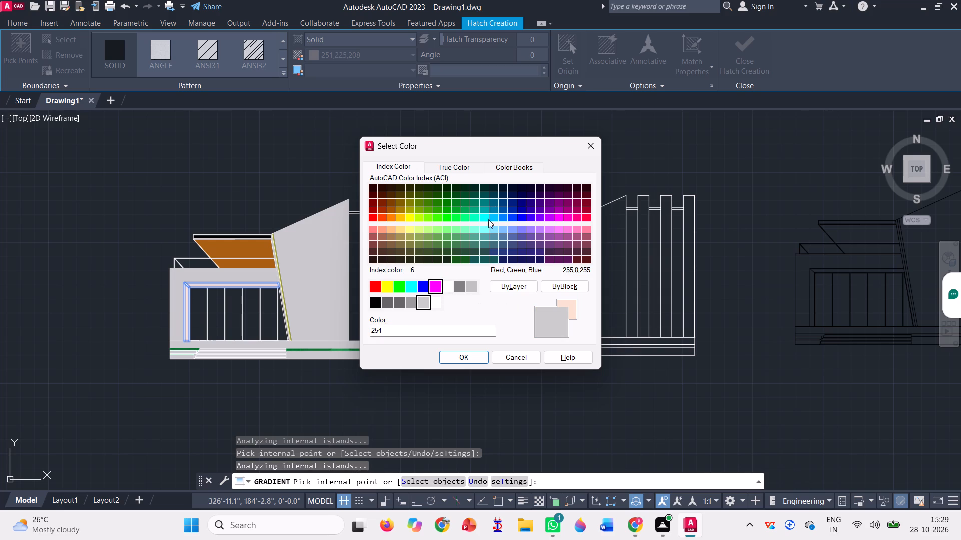
click(462, 166)
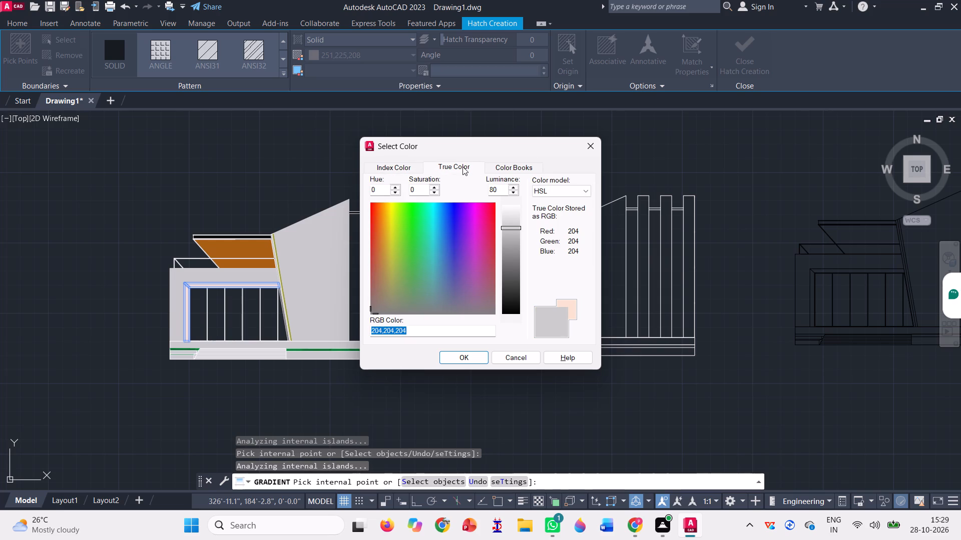
click(513, 217)
click(470, 356)
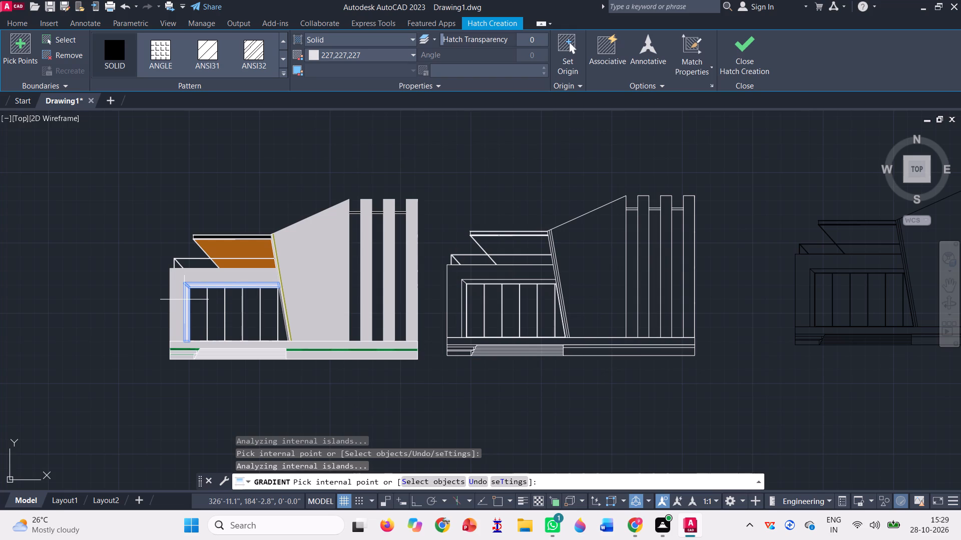
scroll(177, 293, up, 3)
scroll(199, 265, down, 2)
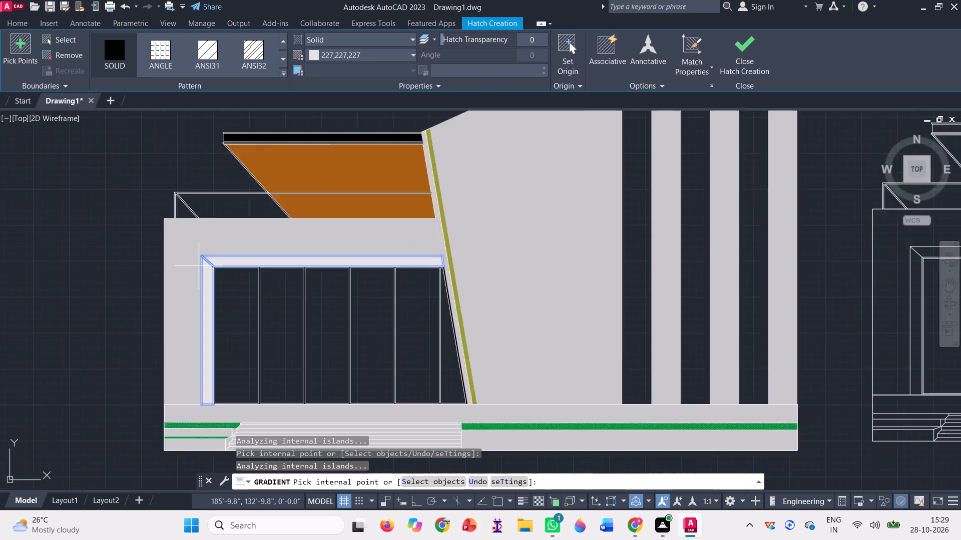
scroll(199, 265, down, 1)
scroll(204, 265, up, 3)
scroll(204, 264, down, 3)
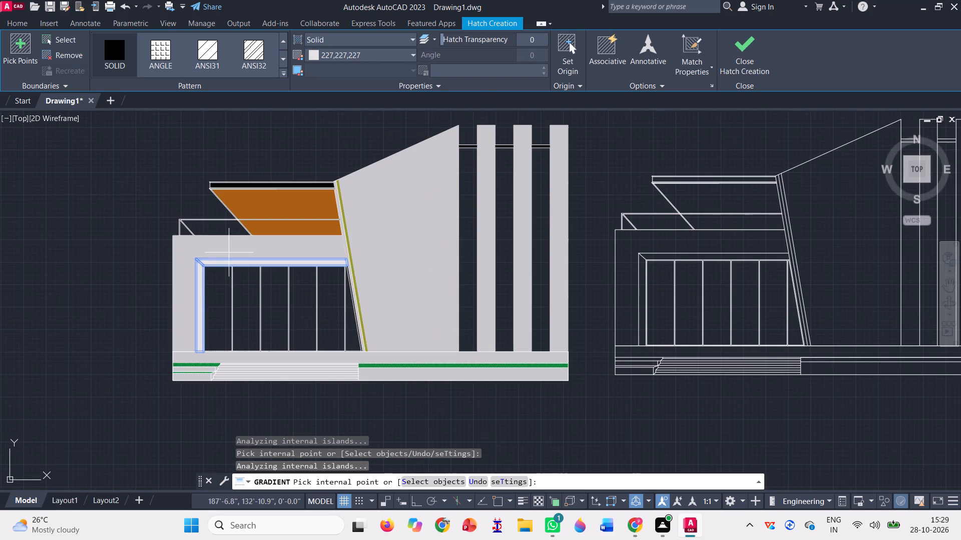
click(745, 64)
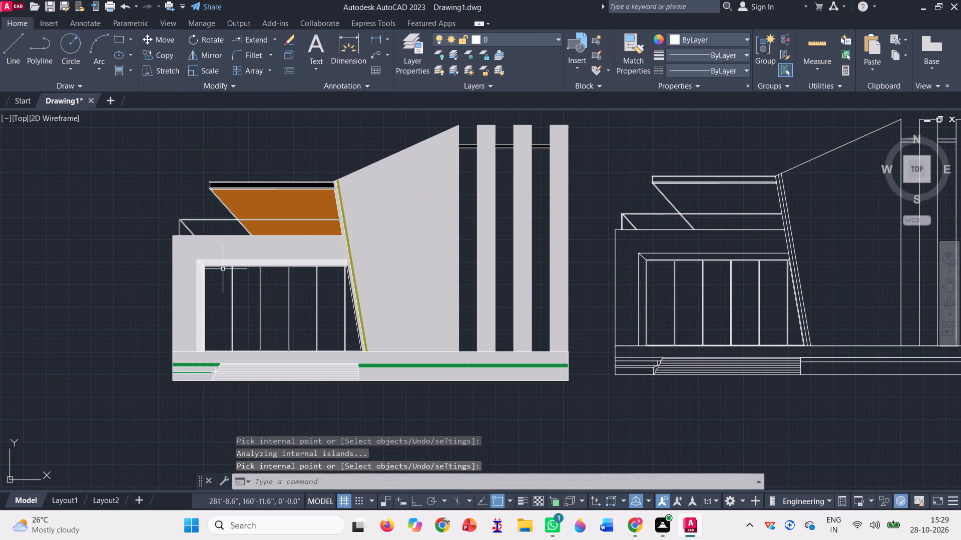
Start a new solid hatch and choose light blue 173,221,247 as its colour.
scroll(223, 269, up, 3)
scroll(208, 251, down, 3)
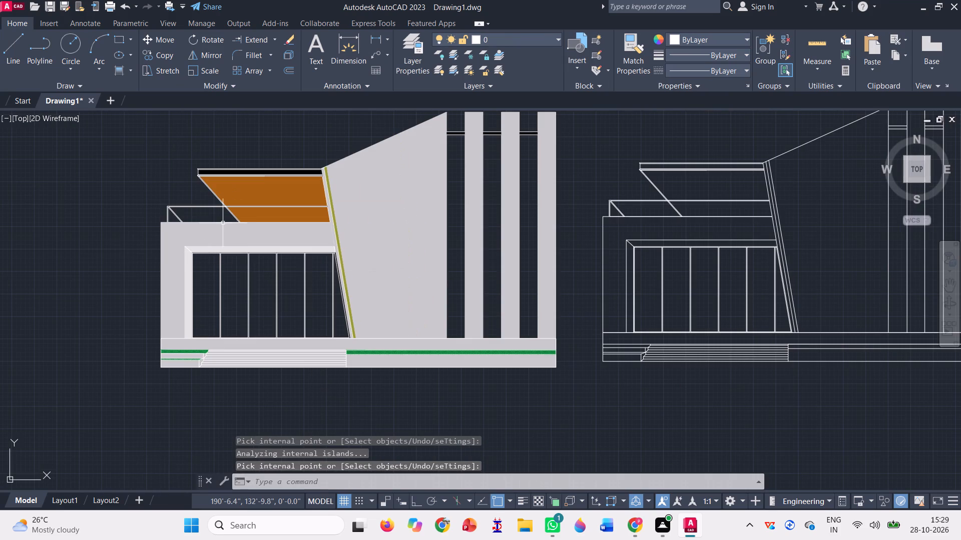
click(120, 70)
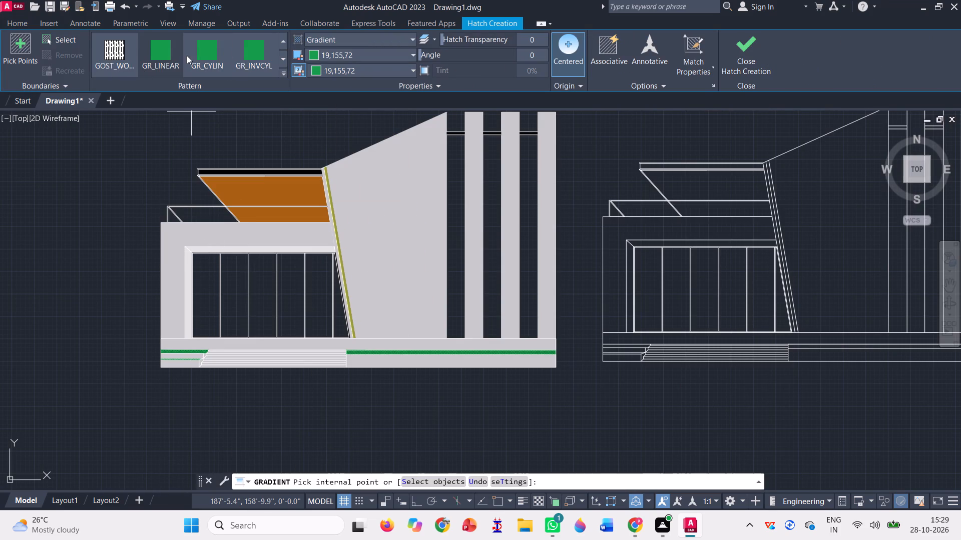
scroll(186, 55, up, 15)
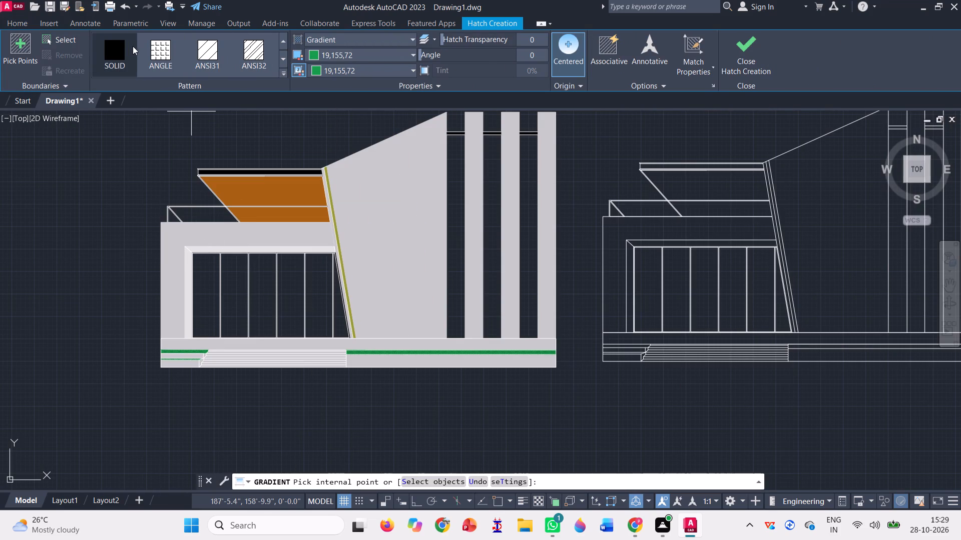
click(128, 45)
click(326, 52)
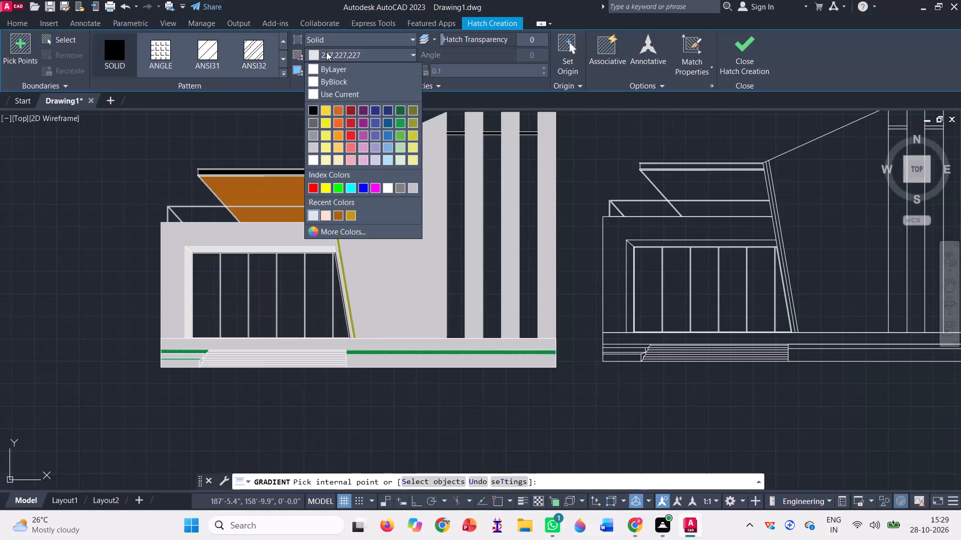
click(385, 159)
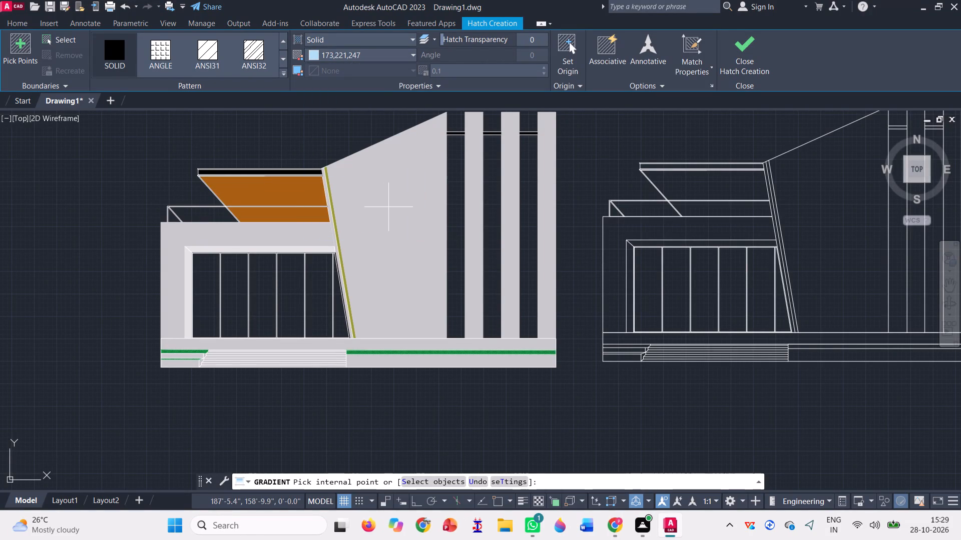
Set the solid hatch's true colour to pale yellow 250,247,199 and fill the three tall openings between the vertical fins.
click(370, 55)
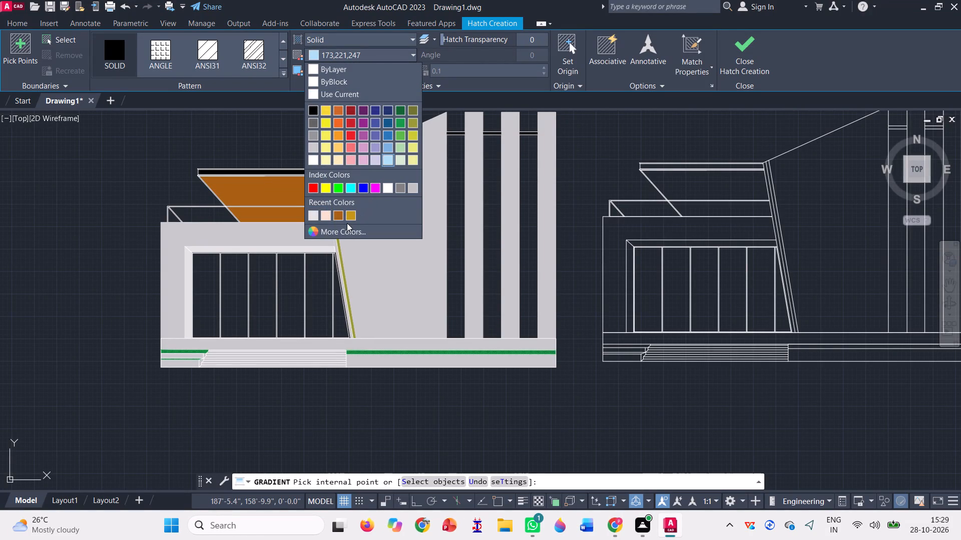
click(349, 228)
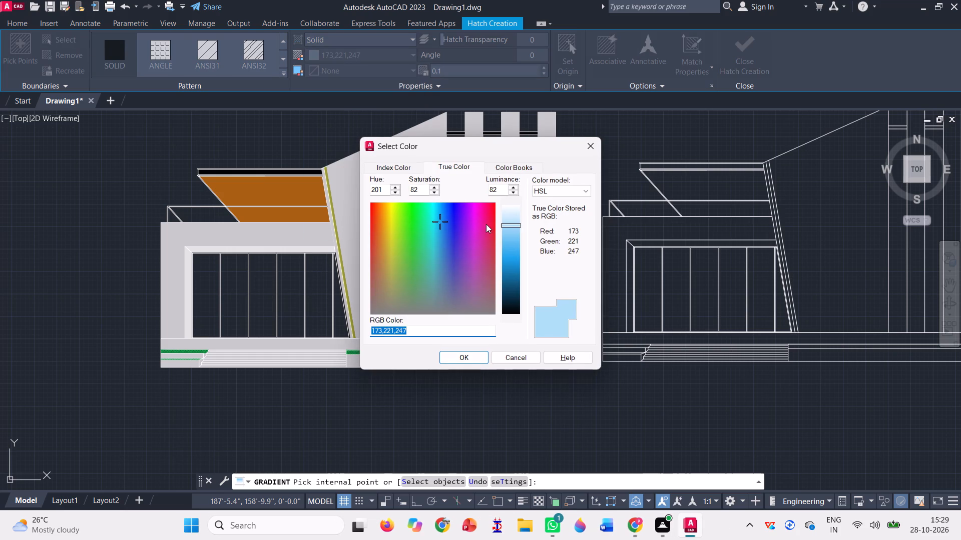
click(512, 213)
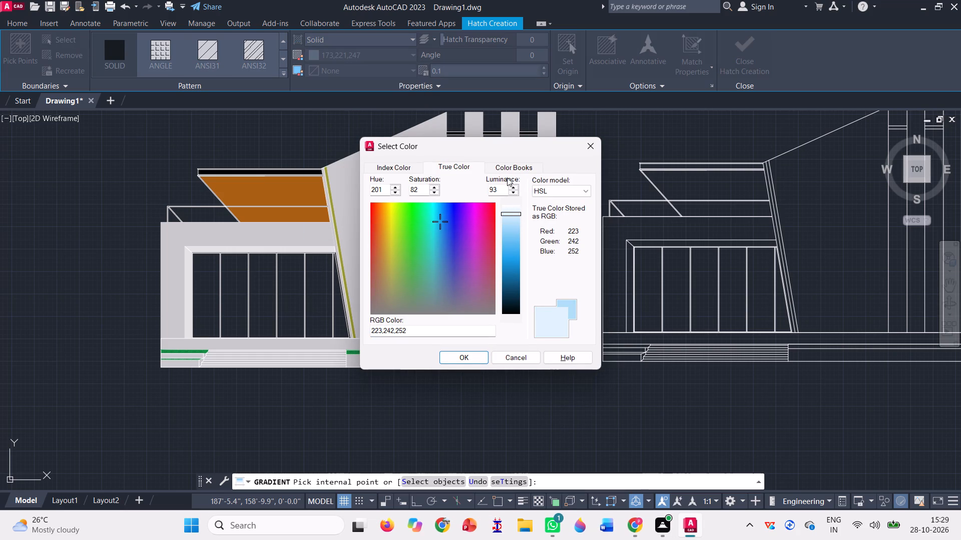
click(388, 287)
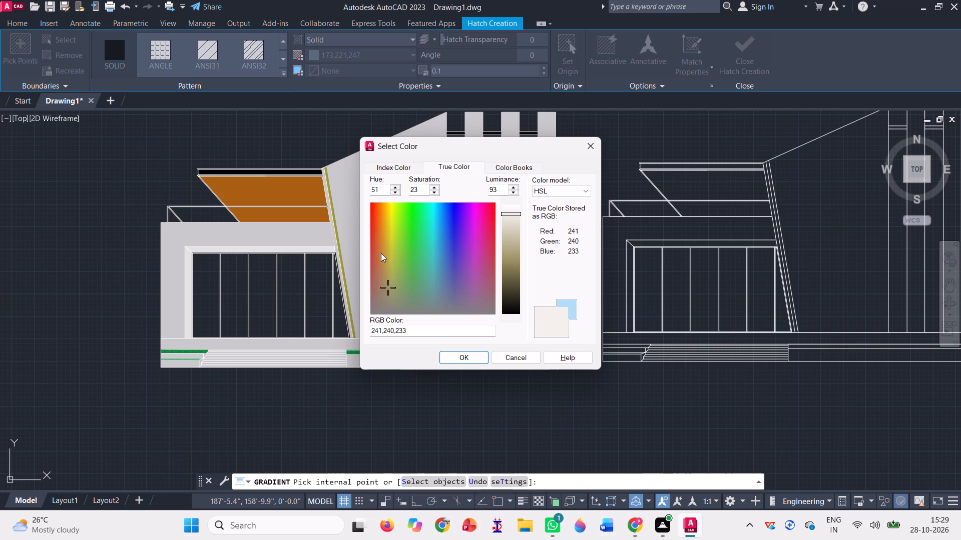
click(391, 255)
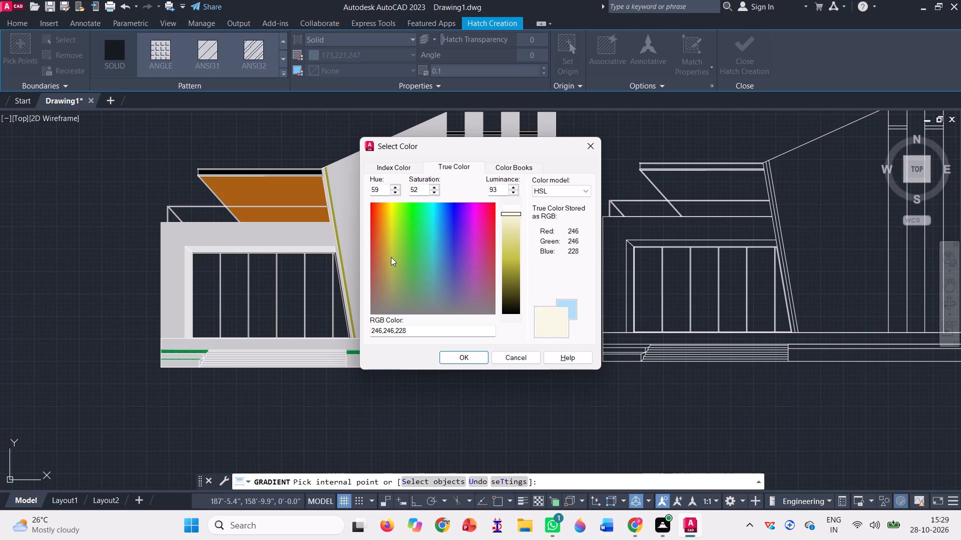
click(390, 220)
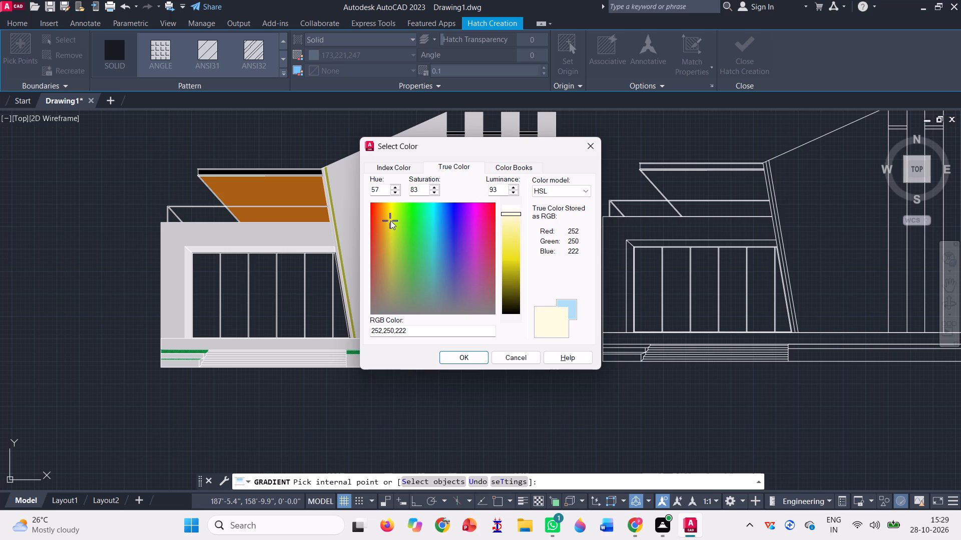
click(505, 215)
click(506, 219)
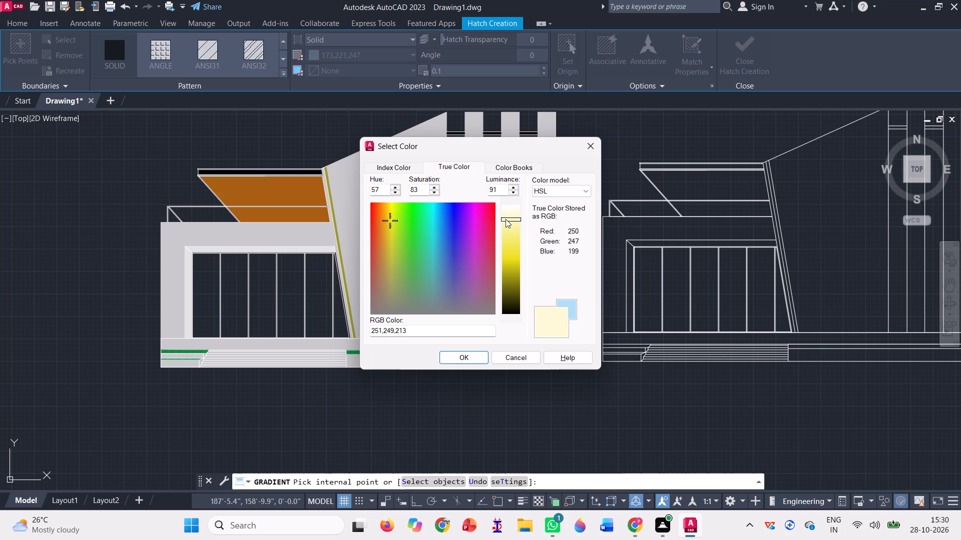
click(466, 359)
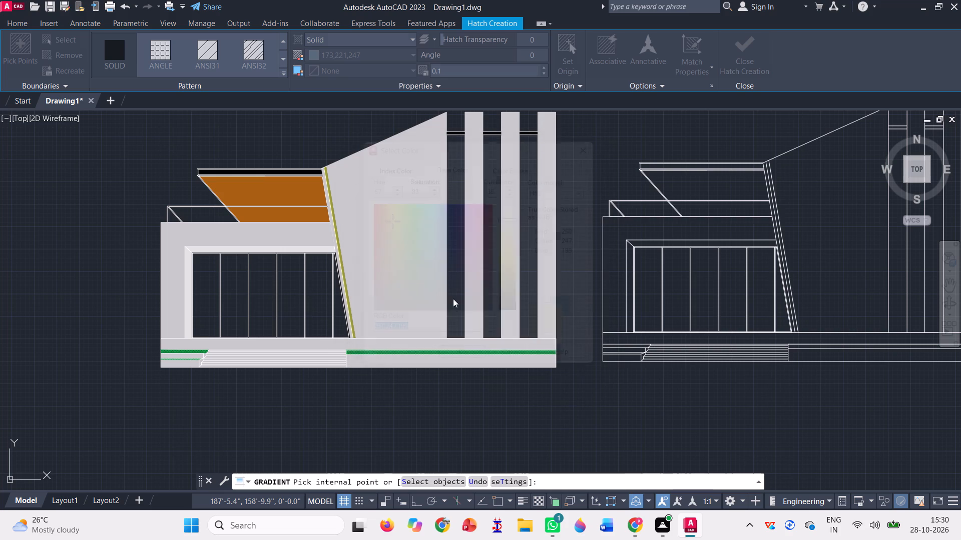
scroll(452, 211, up, 1)
click(459, 224)
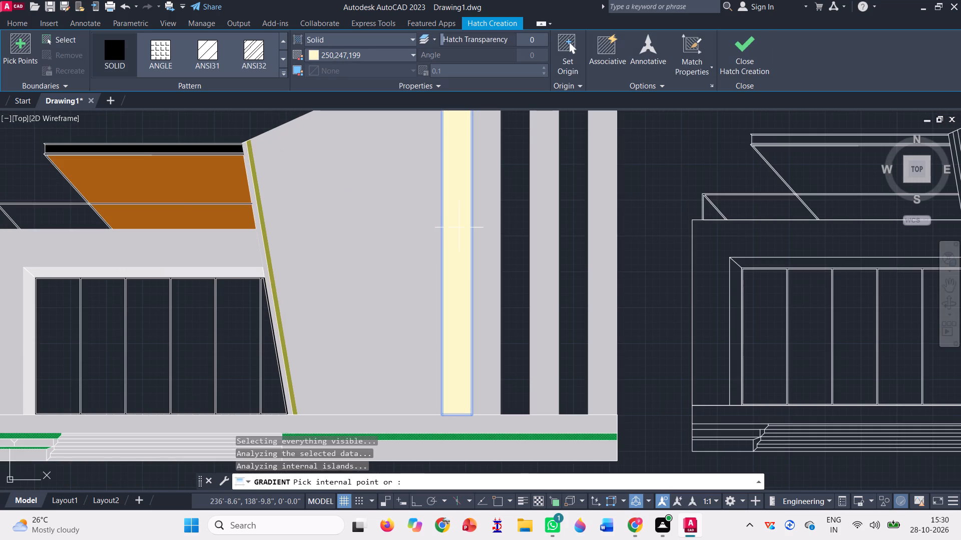
scroll(467, 257, down, 1)
click(500, 218)
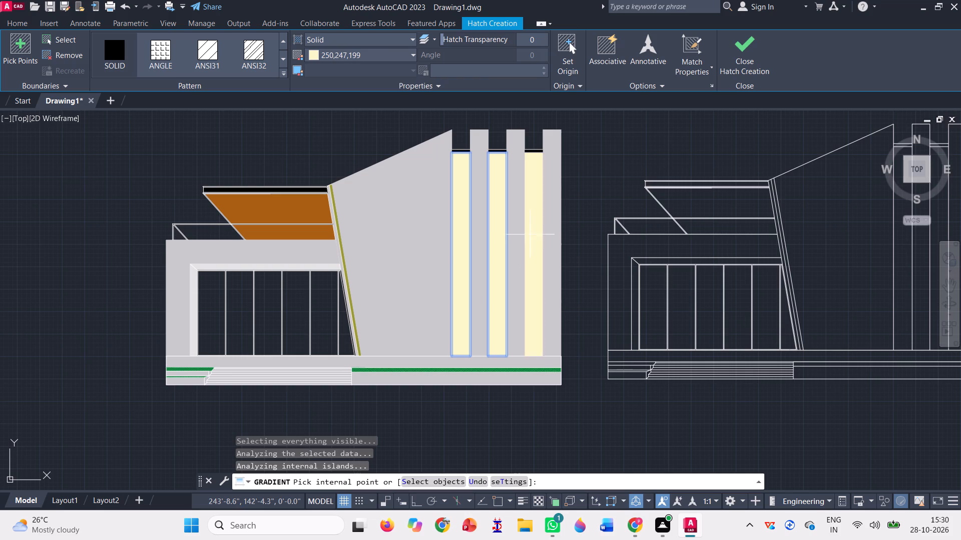
click(532, 234)
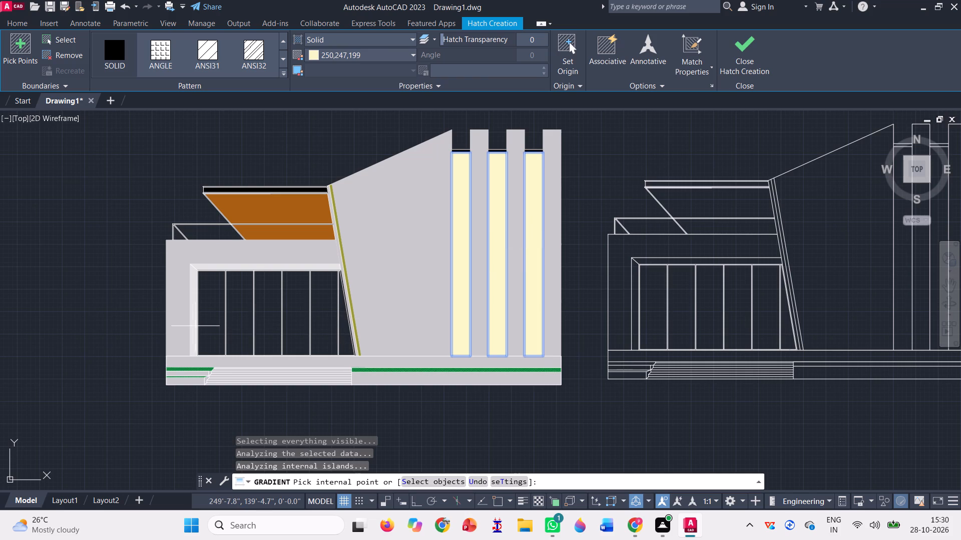
Fill the five rectangular panes and the narrow slanted end pane of the large window with the same pale yellow hatch.
scroll(193, 324, up, 1)
click(226, 287)
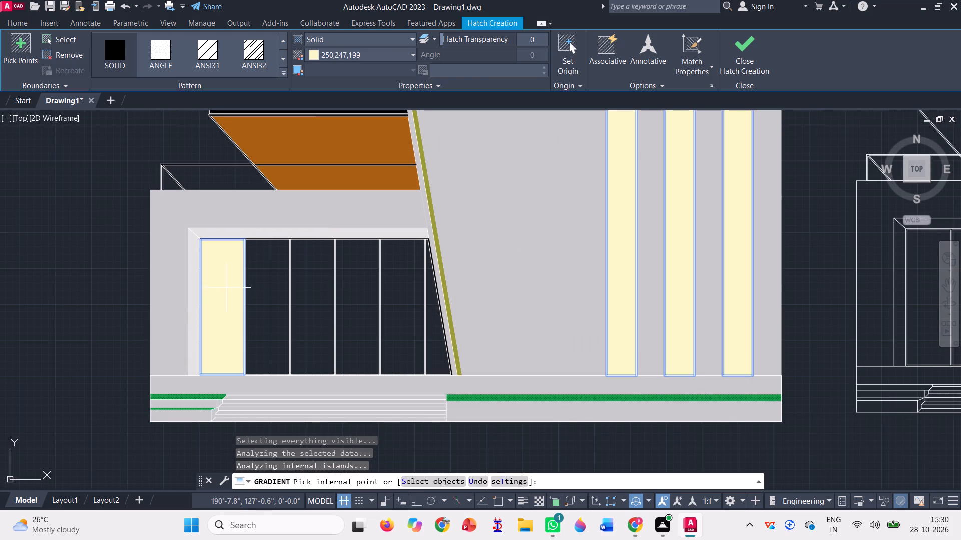
scroll(295, 289, up, 1)
click(251, 273)
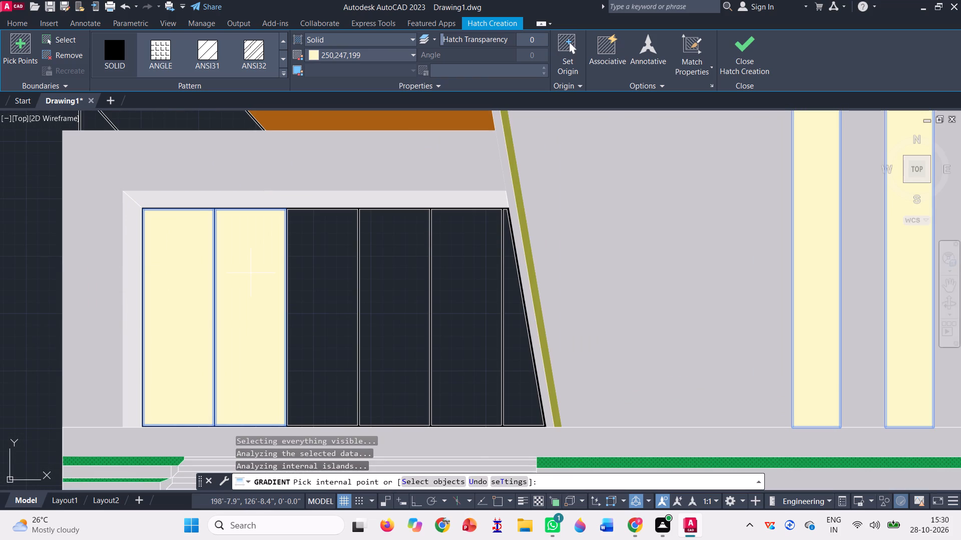
click(327, 277)
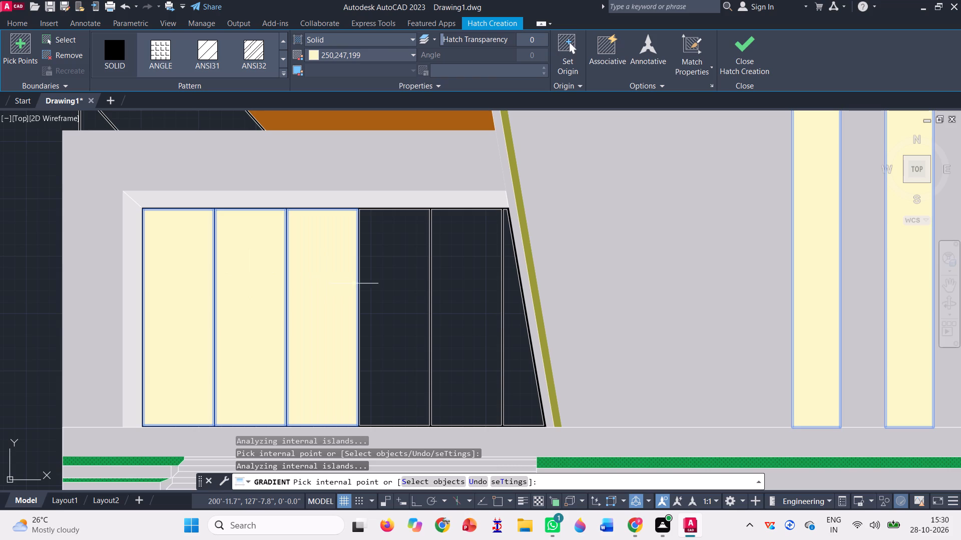
click(405, 279)
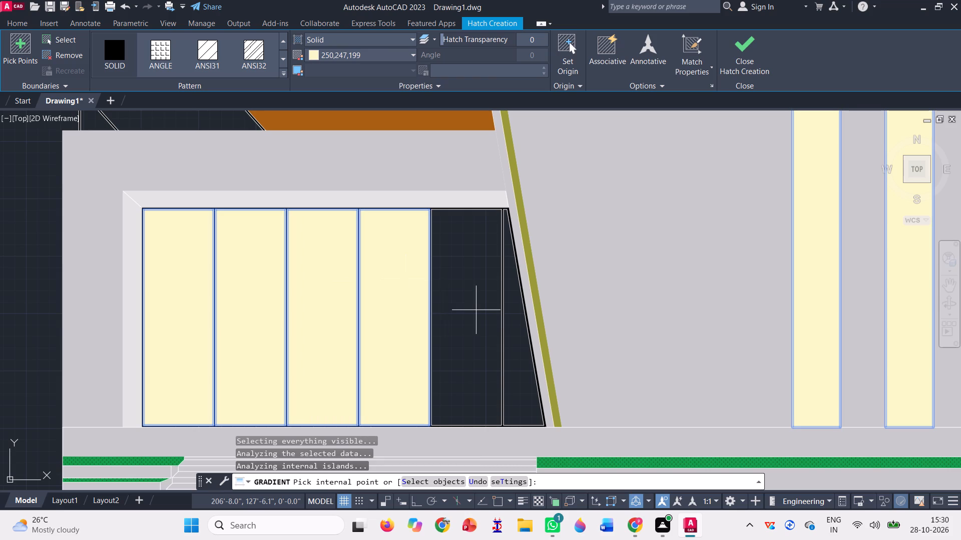
click(476, 314)
scroll(524, 358, up, 1)
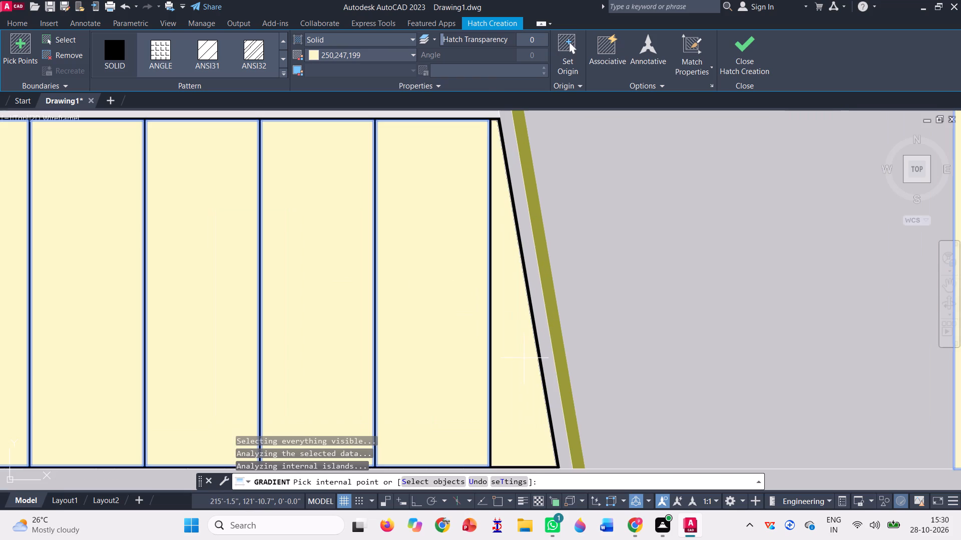
click(523, 357)
scroll(400, 318, down, 4)
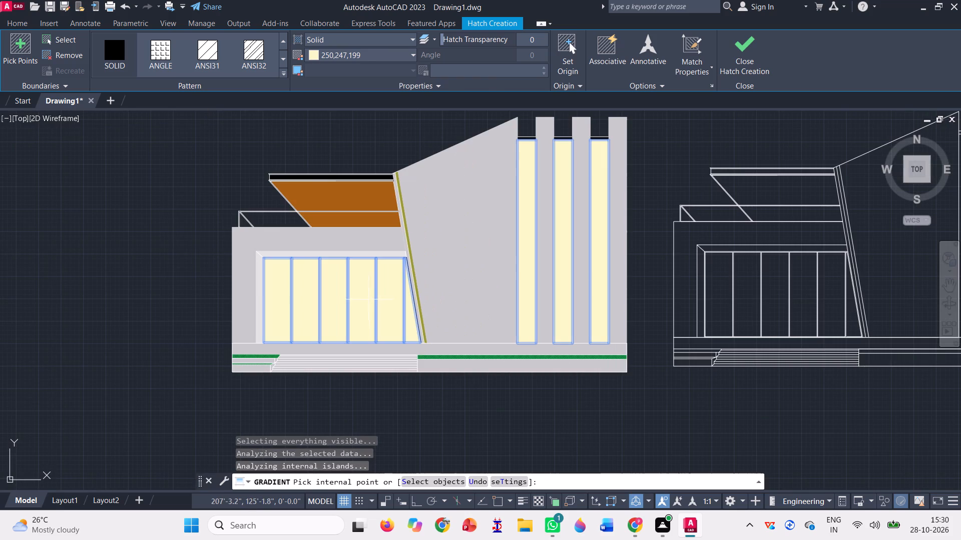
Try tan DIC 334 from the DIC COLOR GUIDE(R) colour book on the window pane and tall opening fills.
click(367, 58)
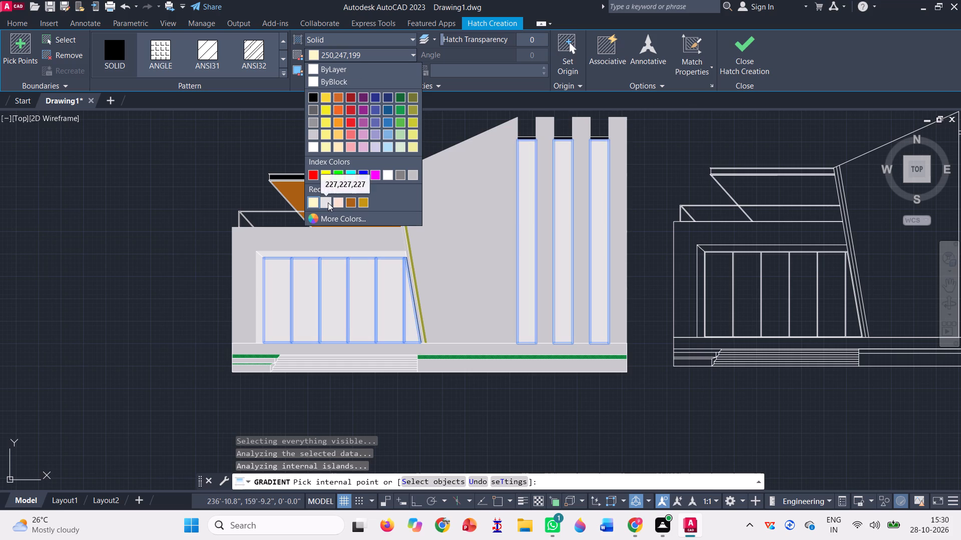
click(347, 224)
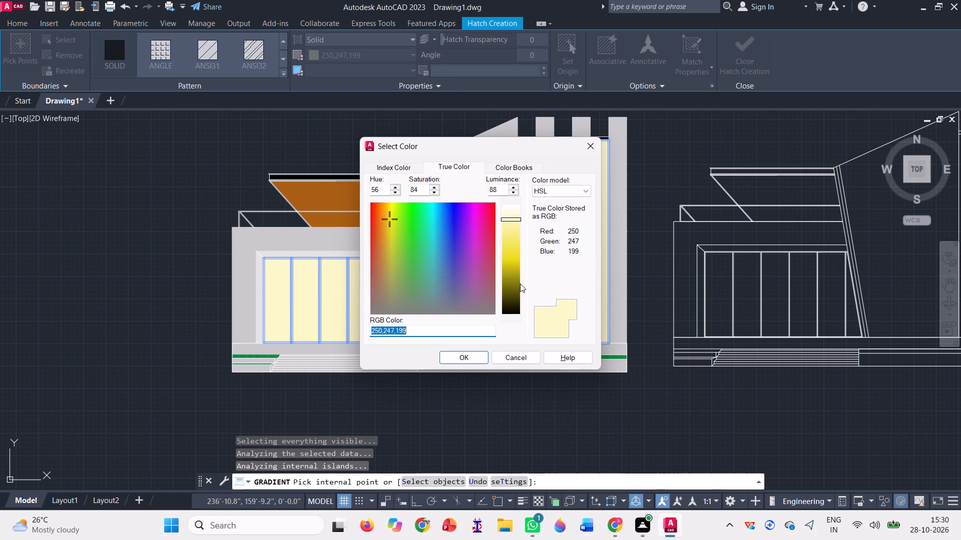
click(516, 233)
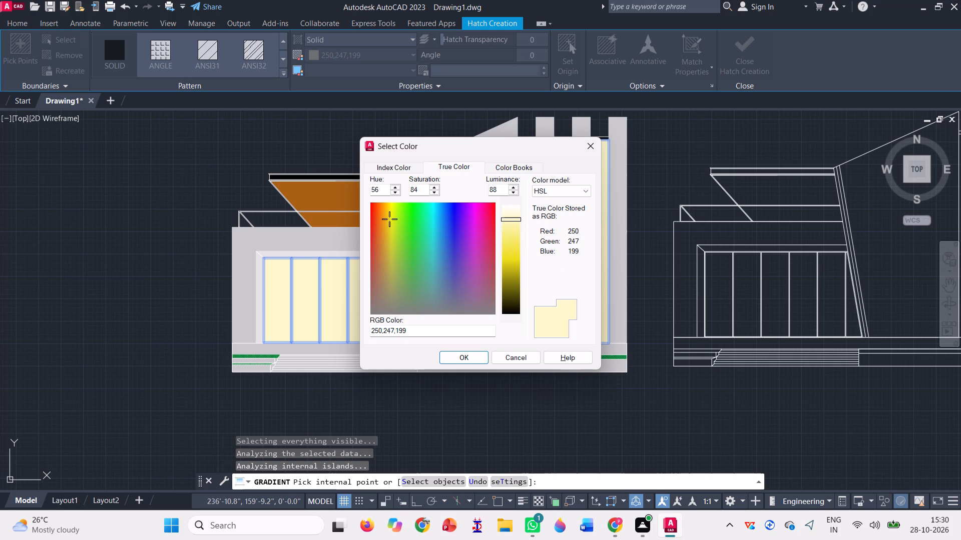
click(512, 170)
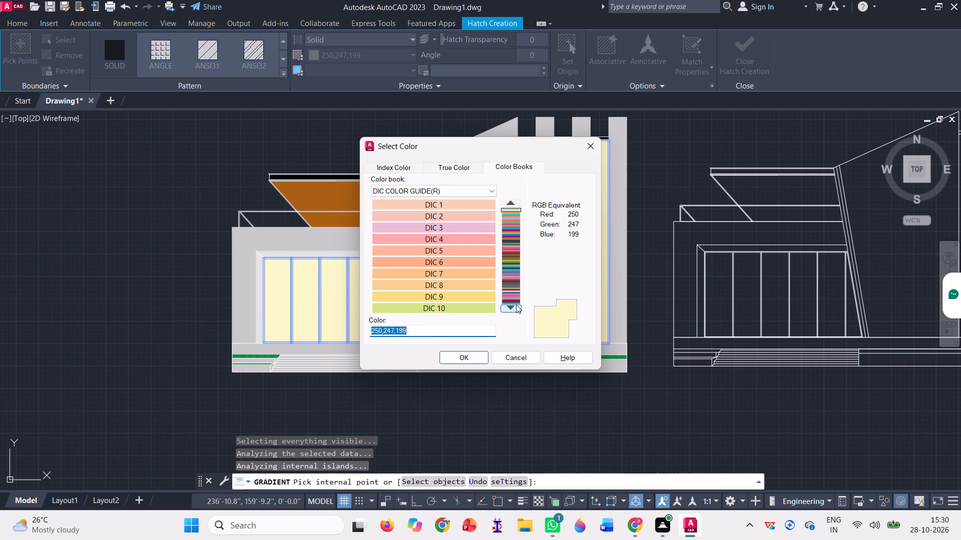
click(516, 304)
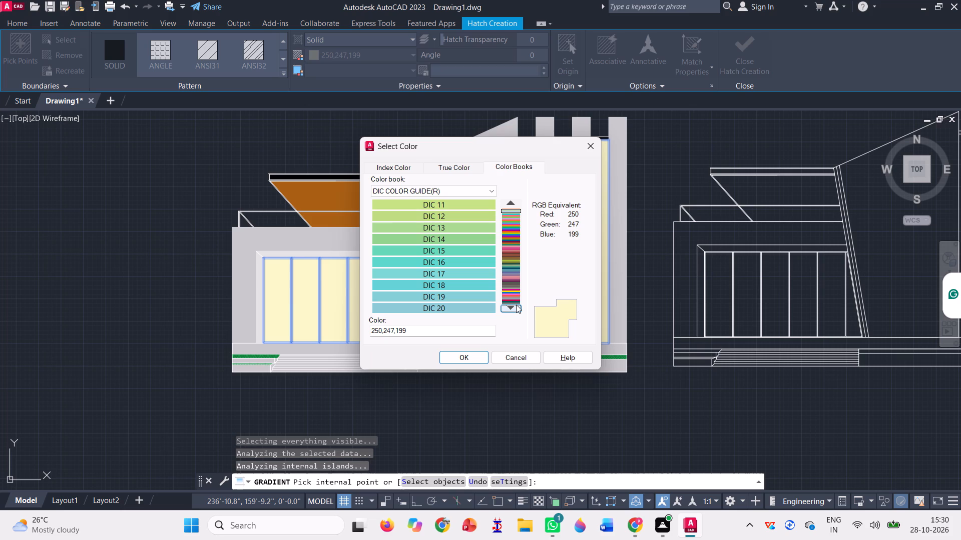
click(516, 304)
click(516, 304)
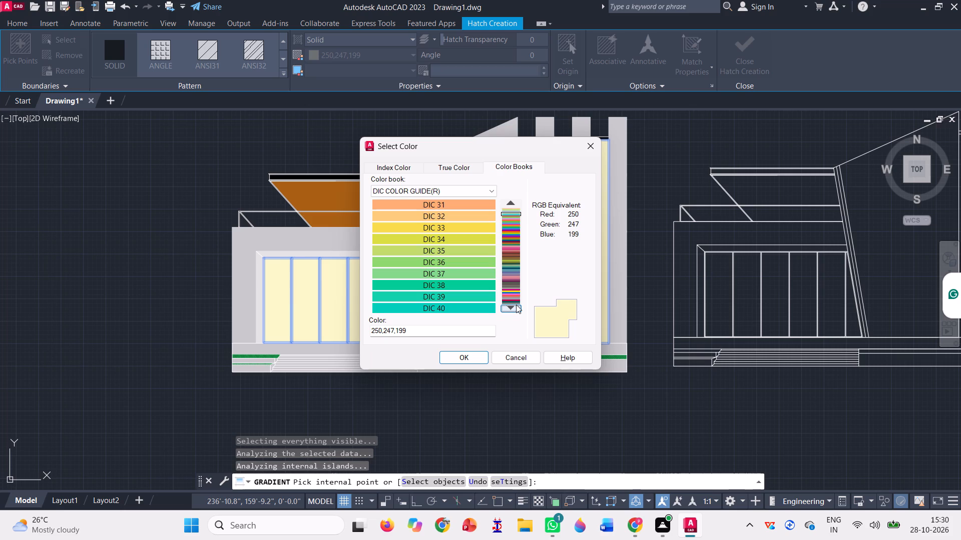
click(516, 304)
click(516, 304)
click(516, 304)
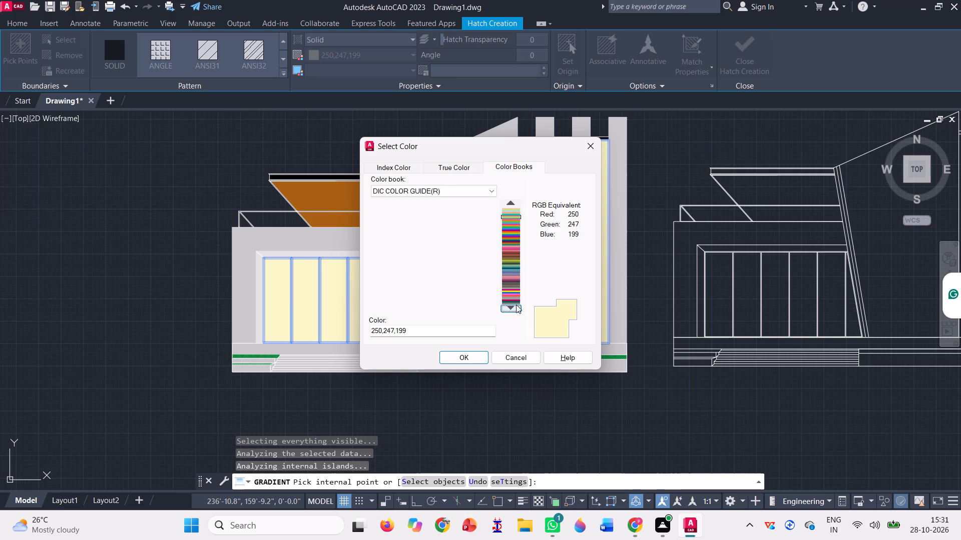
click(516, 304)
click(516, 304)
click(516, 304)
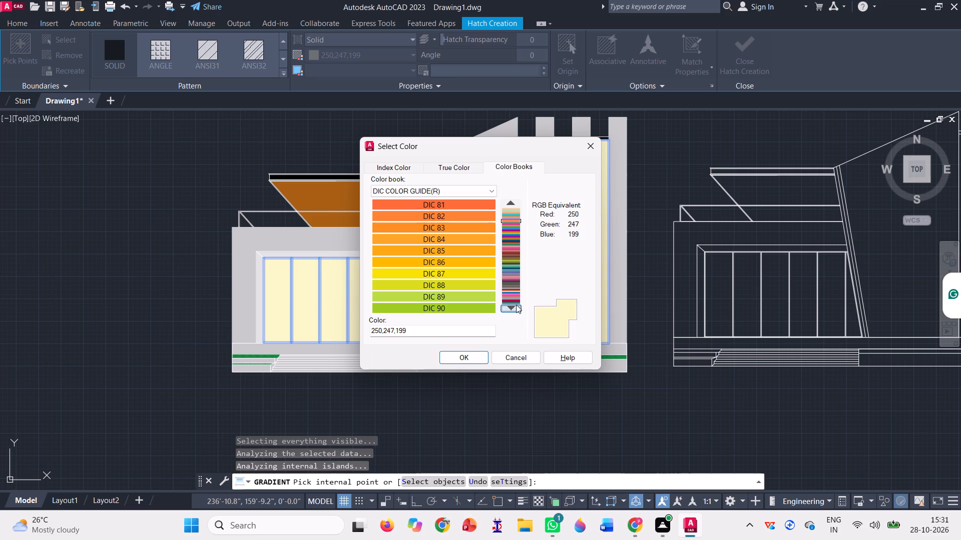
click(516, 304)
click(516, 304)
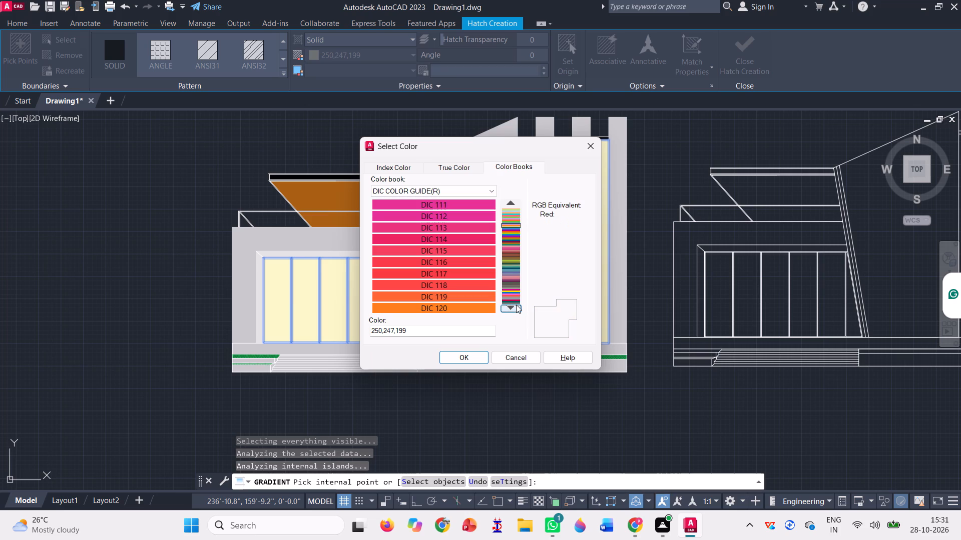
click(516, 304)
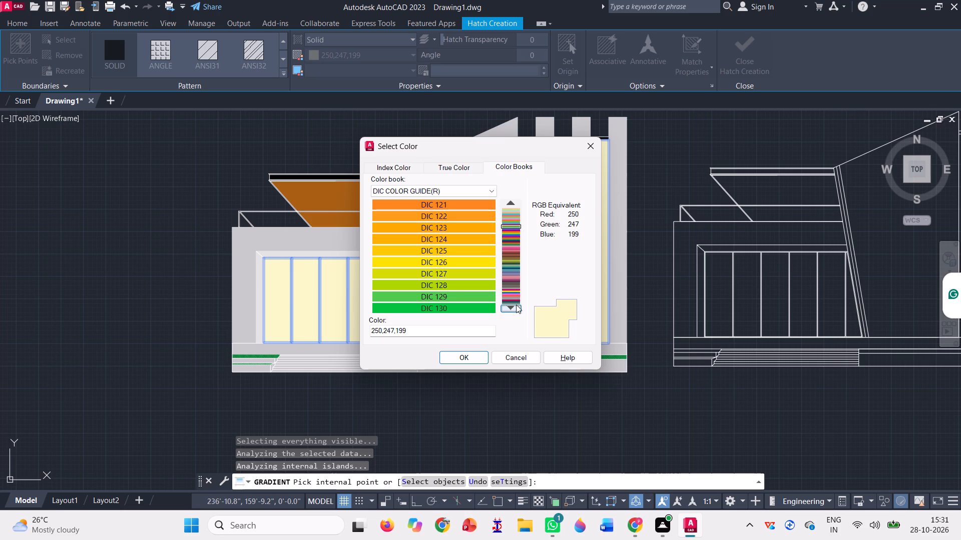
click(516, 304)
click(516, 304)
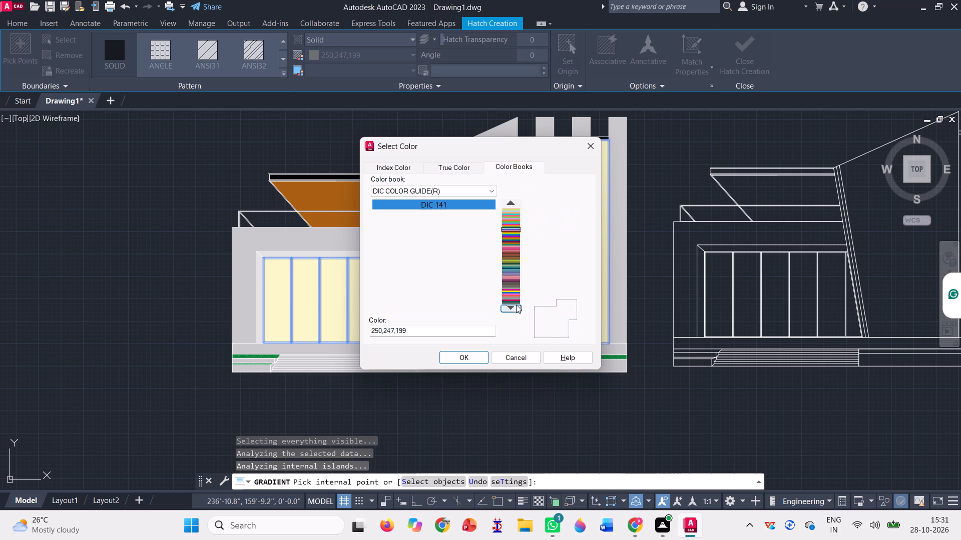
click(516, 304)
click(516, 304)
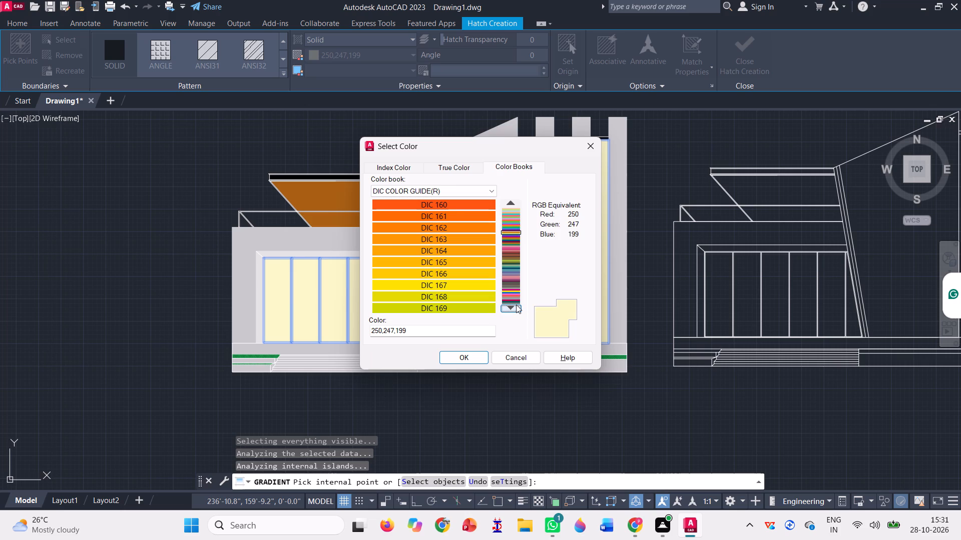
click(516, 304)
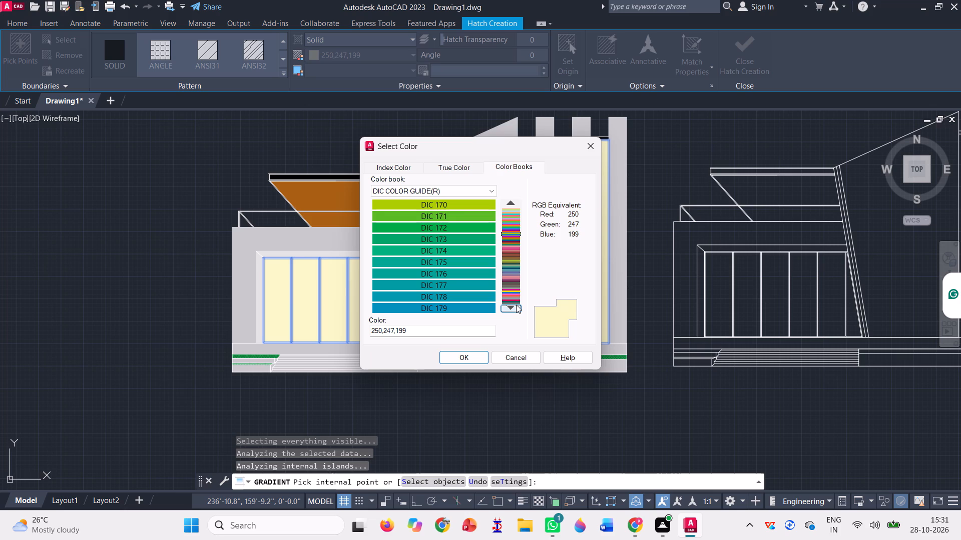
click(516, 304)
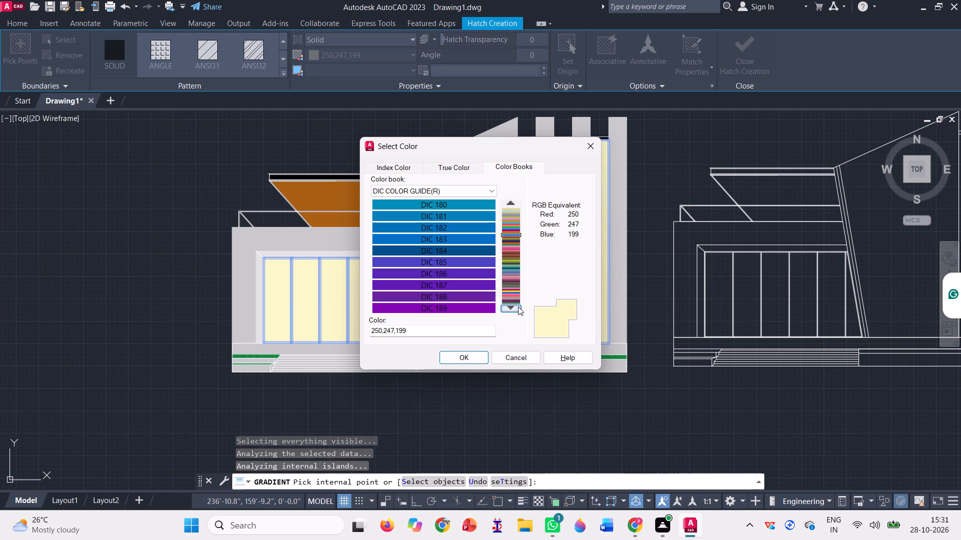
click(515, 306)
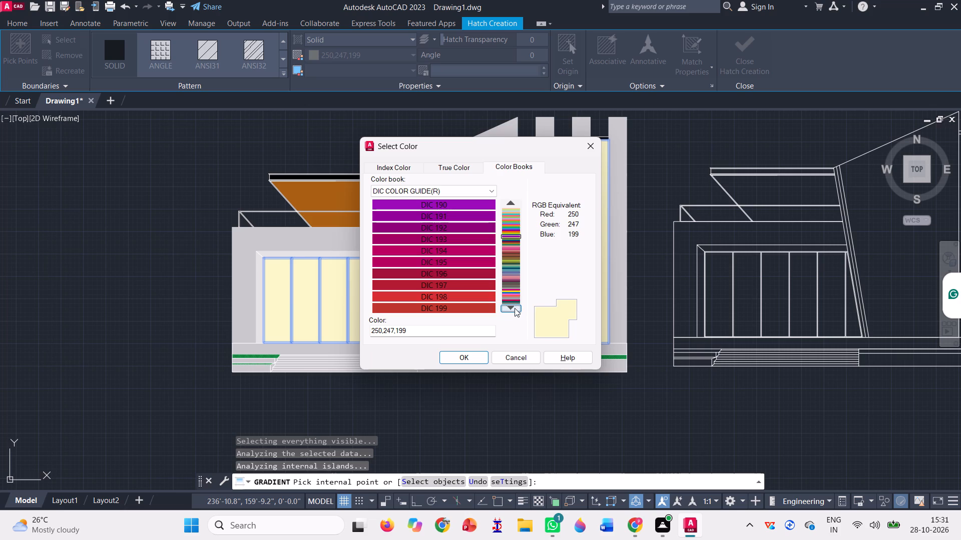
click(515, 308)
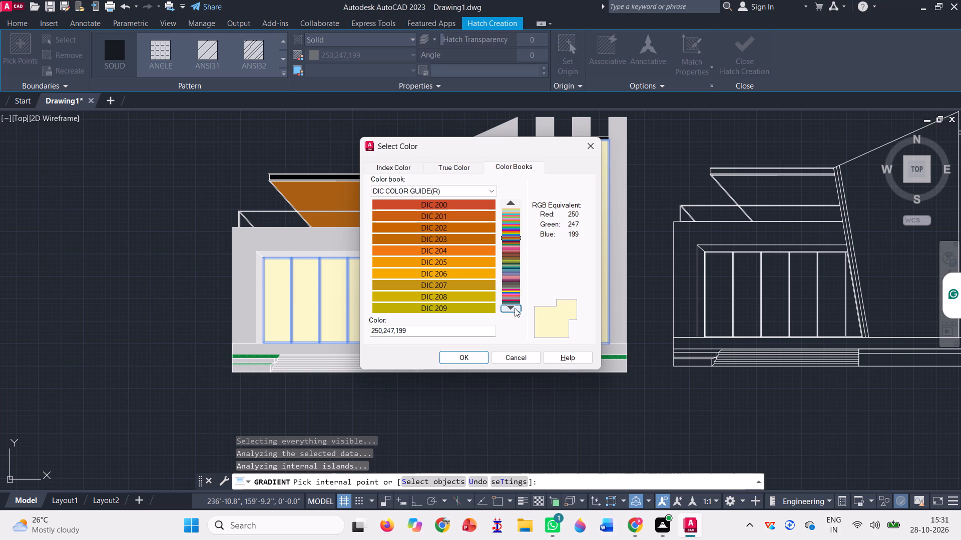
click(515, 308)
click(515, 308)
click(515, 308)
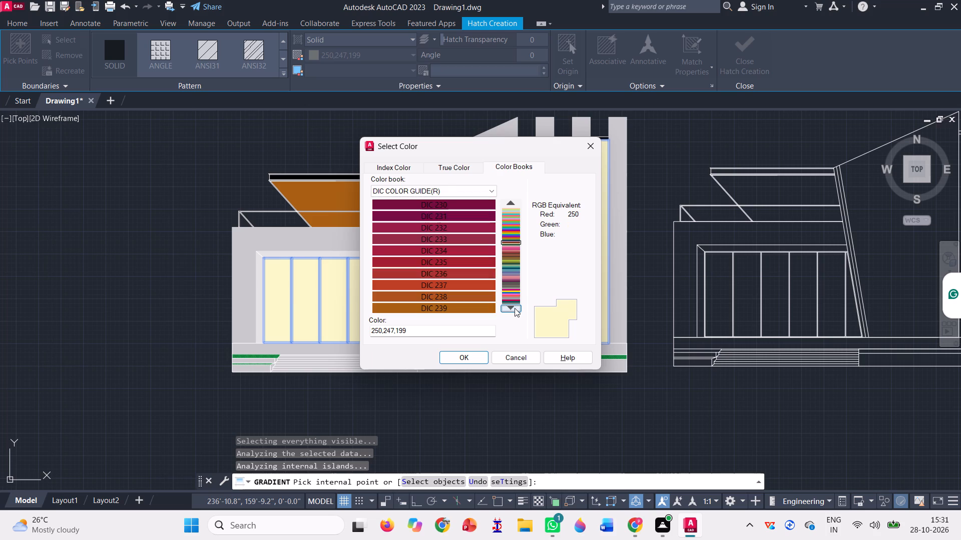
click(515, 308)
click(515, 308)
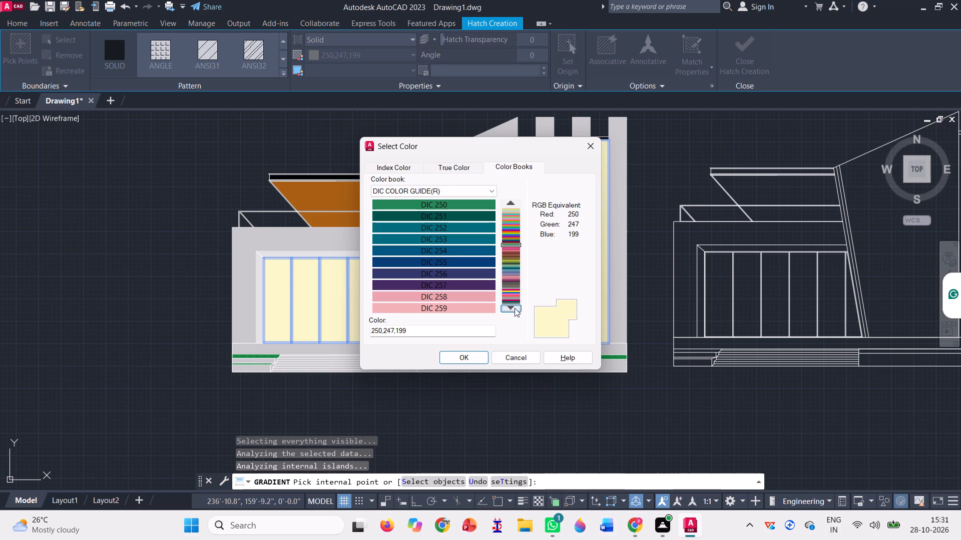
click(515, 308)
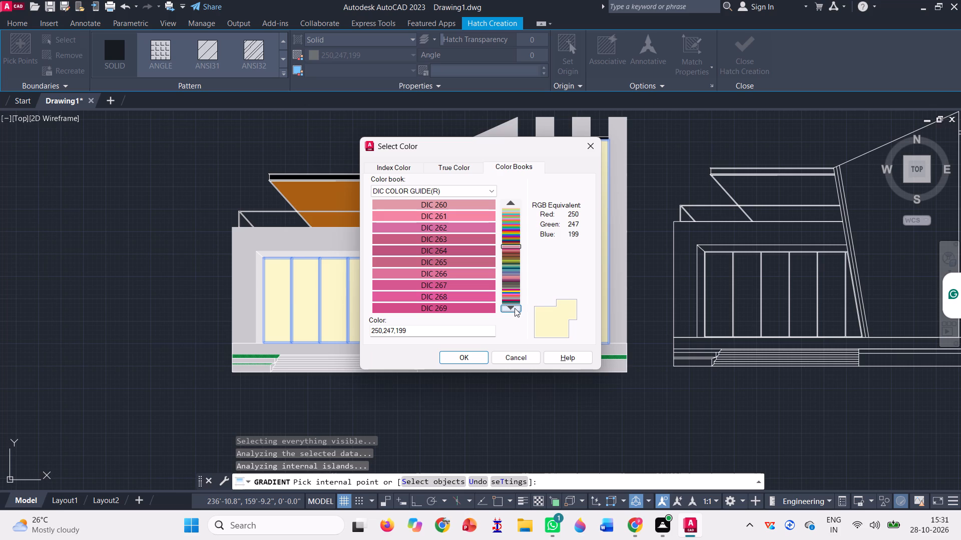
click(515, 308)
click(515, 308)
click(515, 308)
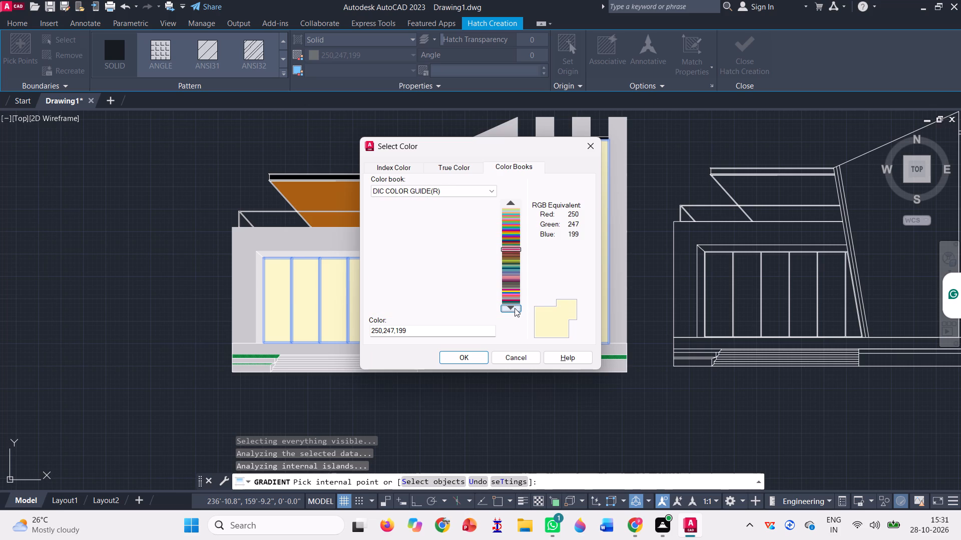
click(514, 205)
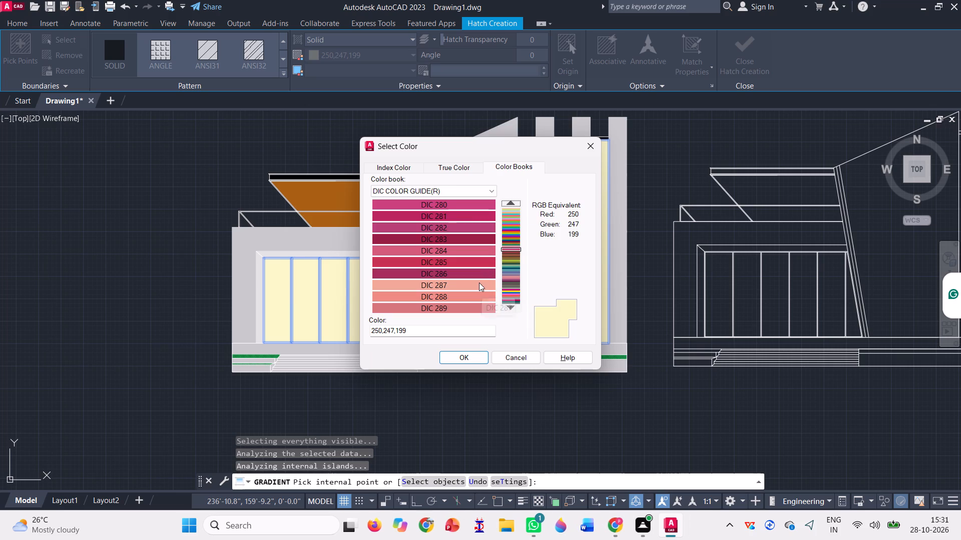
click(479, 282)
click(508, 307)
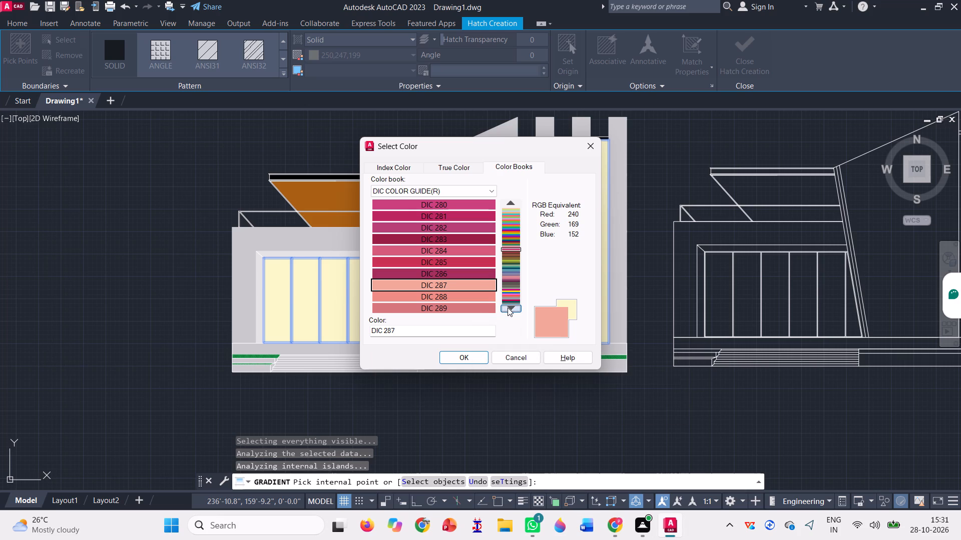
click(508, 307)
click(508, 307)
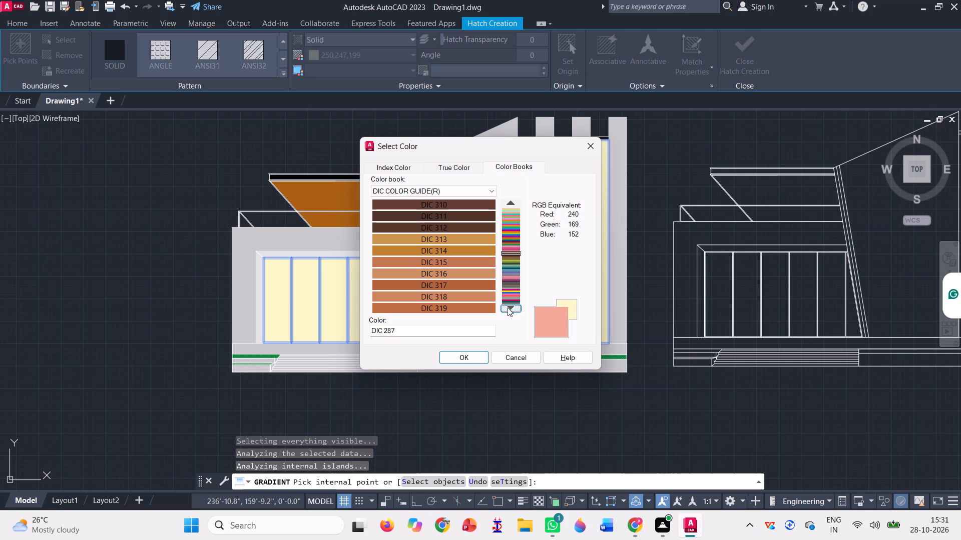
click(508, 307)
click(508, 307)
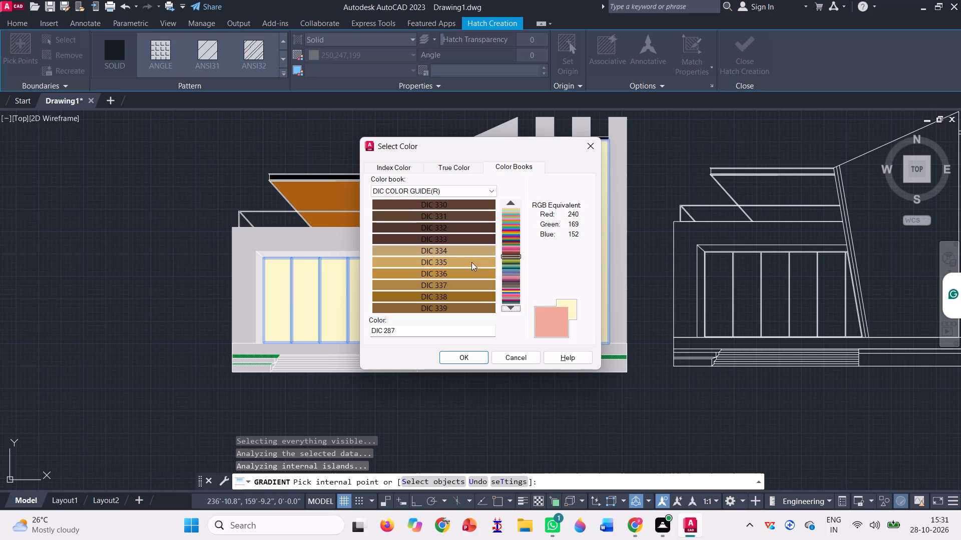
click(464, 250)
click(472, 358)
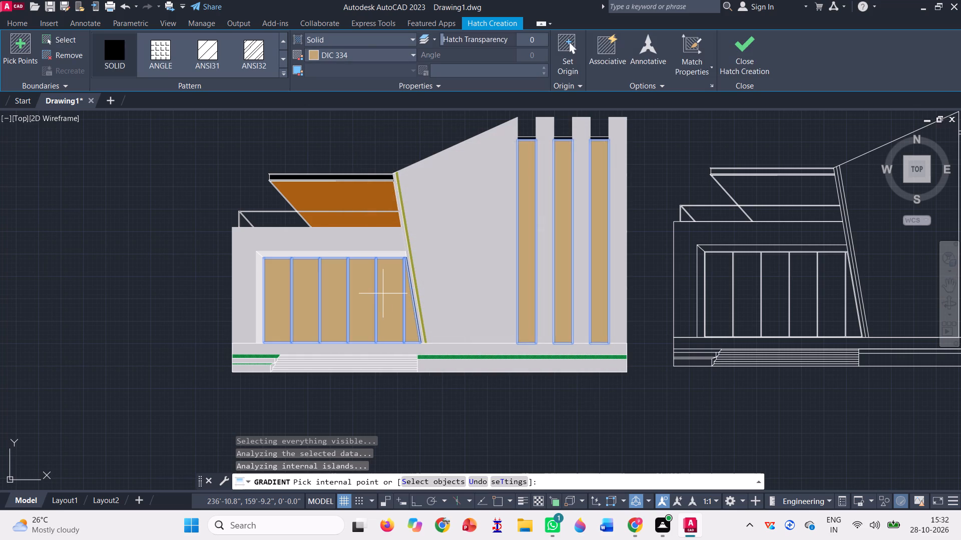
Recolour the glazing fills light blue 173,221,247, lighten them to true colour 213,238,251, and finish the hatch.
click(410, 54)
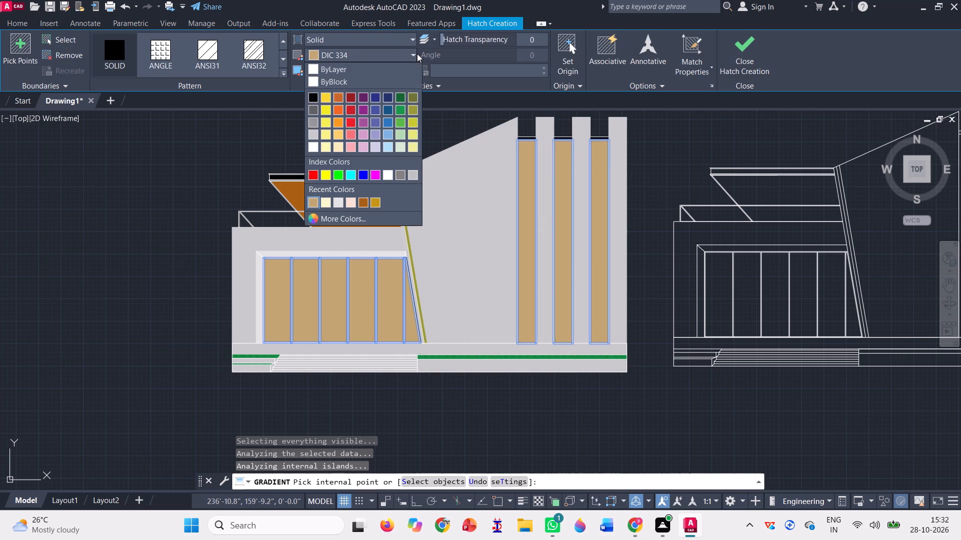
click(390, 146)
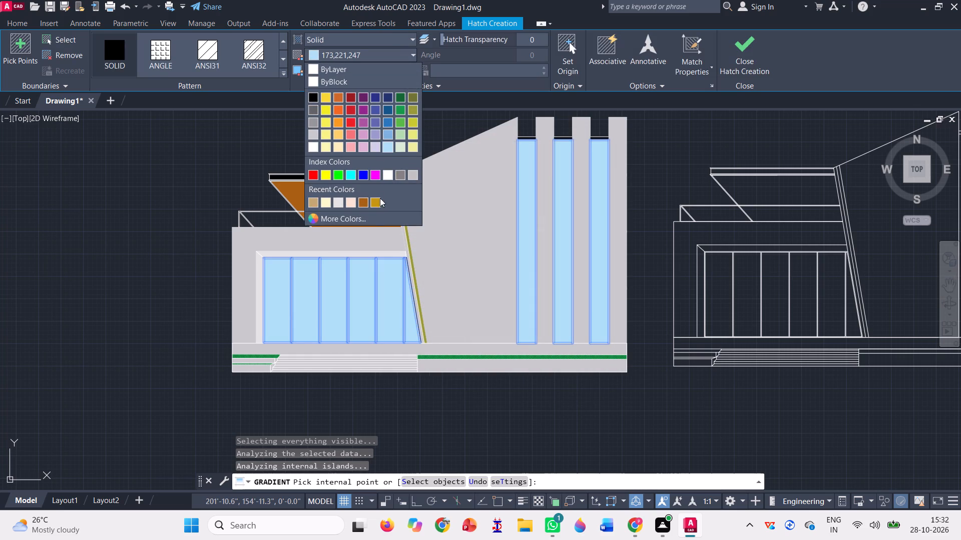
click(394, 47)
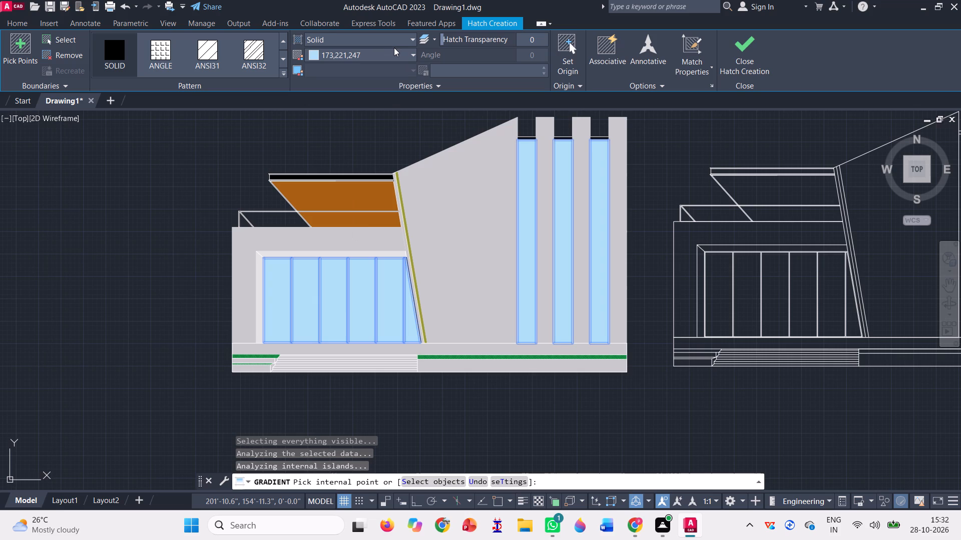
click(392, 53)
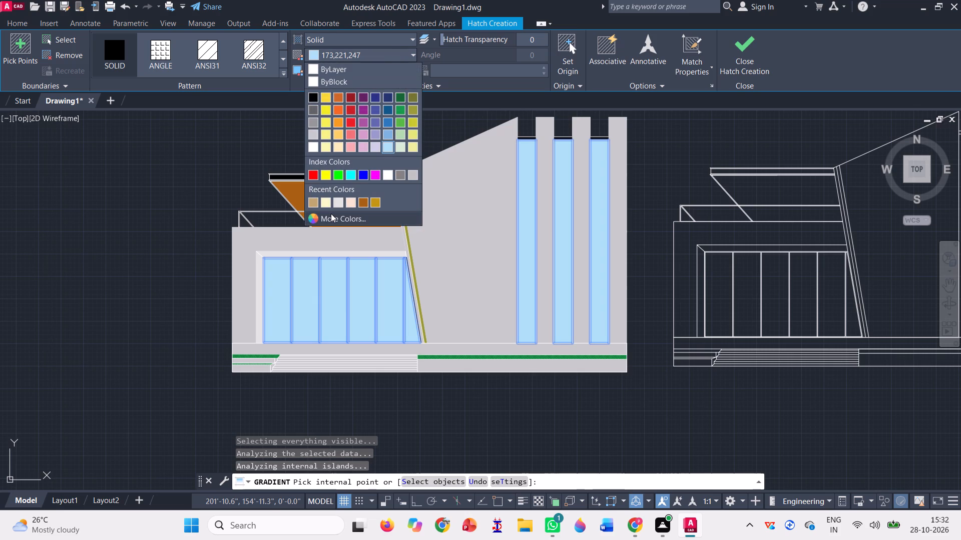
click(331, 213)
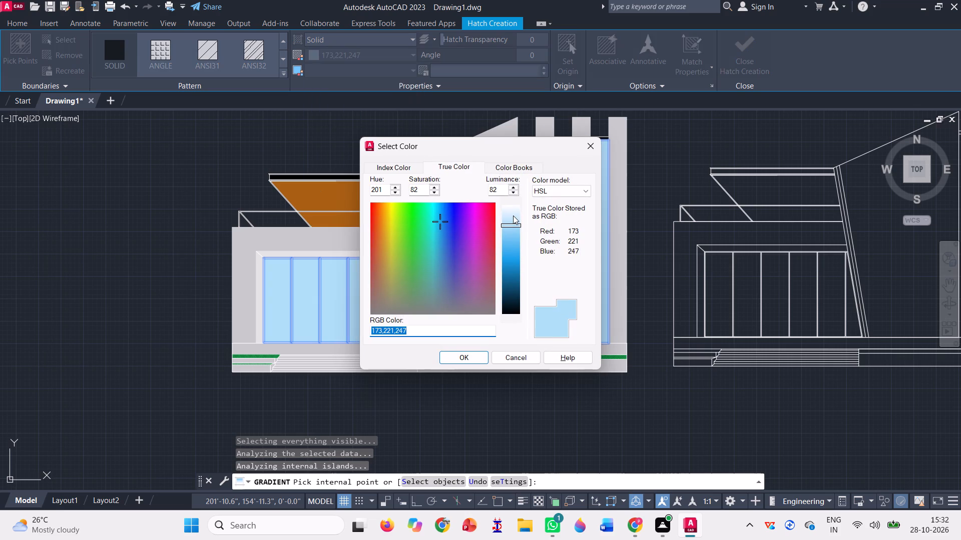
click(513, 215)
click(472, 354)
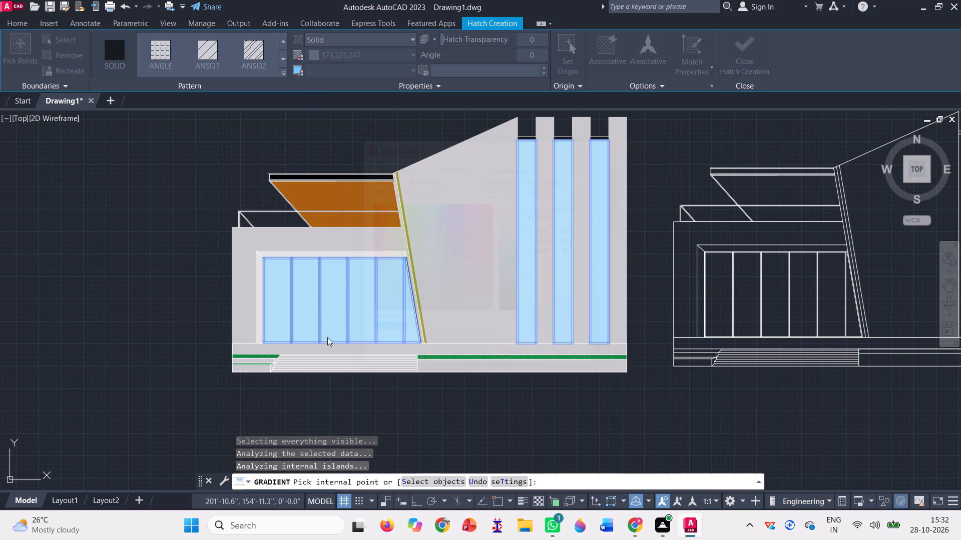
scroll(315, 338, down, 1)
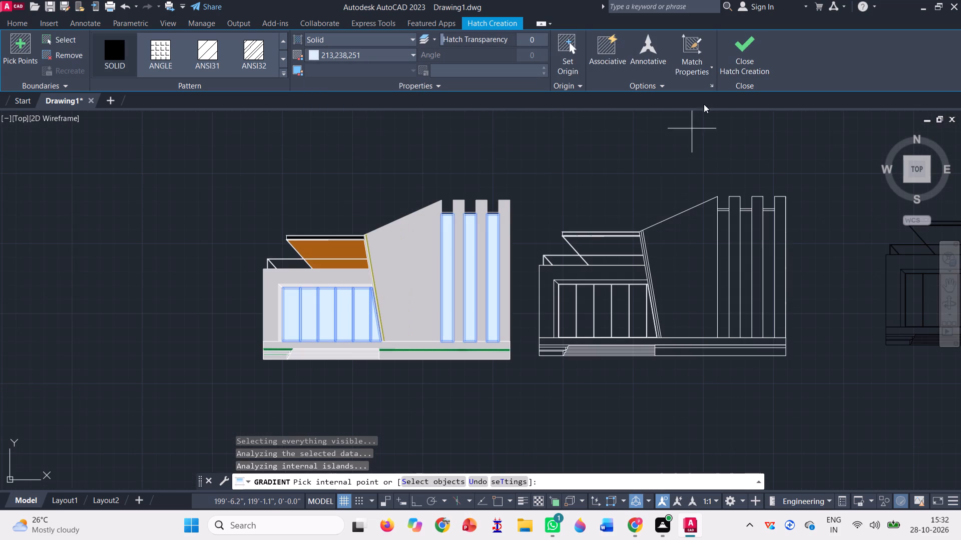
click(744, 50)
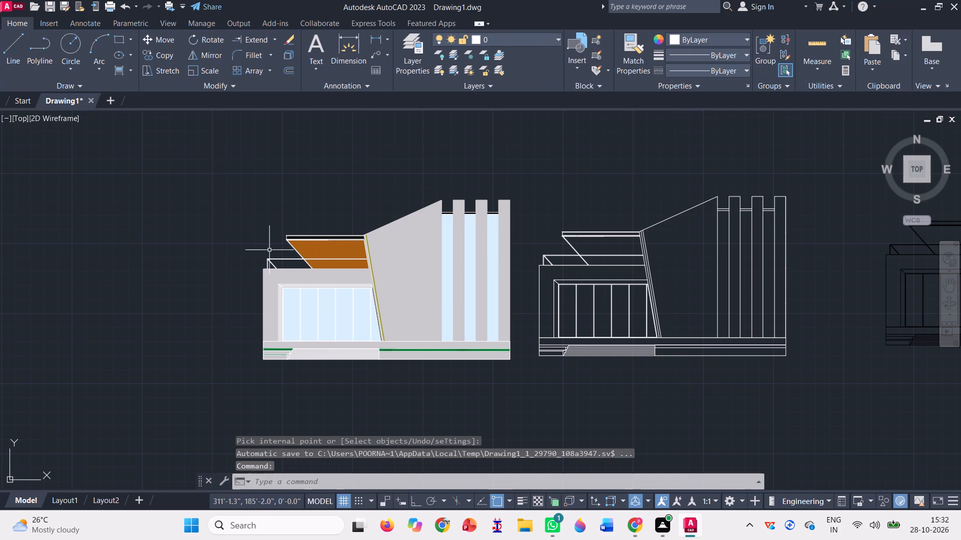
Copy all the original elevation's hatches, from wall, canopy and slanted strip to glazing, frame and grass strips, into empty space left of it.
scroll(265, 245, down, 1)
scroll(347, 251, up, 3)
click(347, 251)
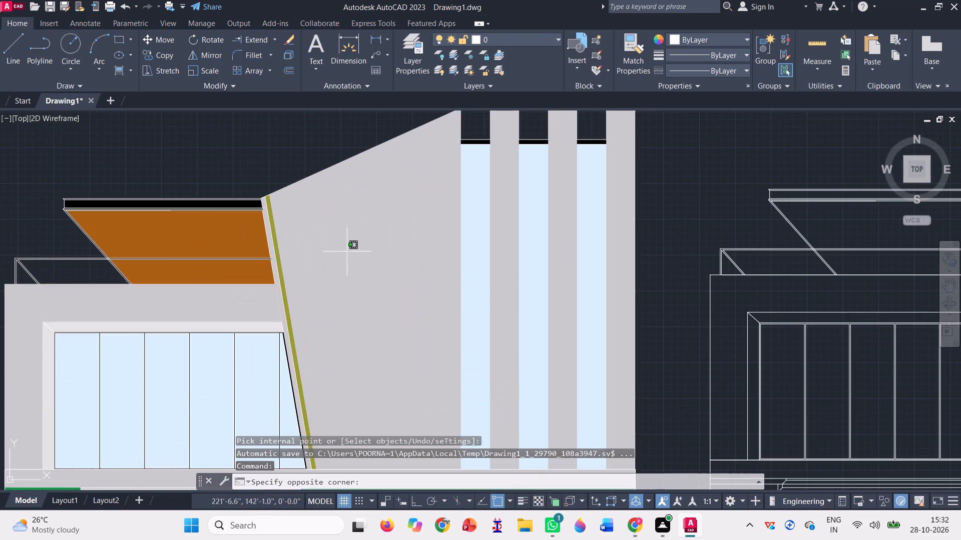
click(207, 221)
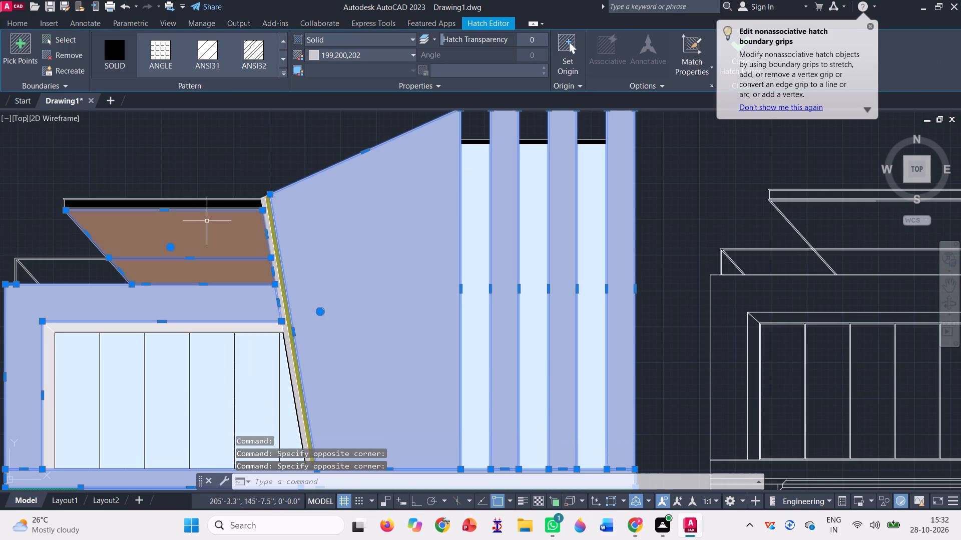
scroll(205, 221, up, 3)
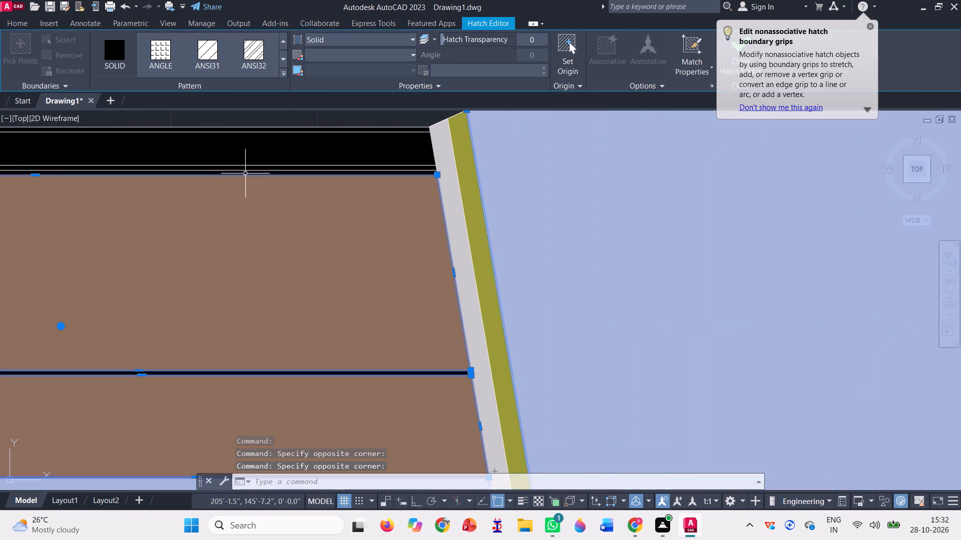
click(255, 145)
scroll(271, 217, down, 2)
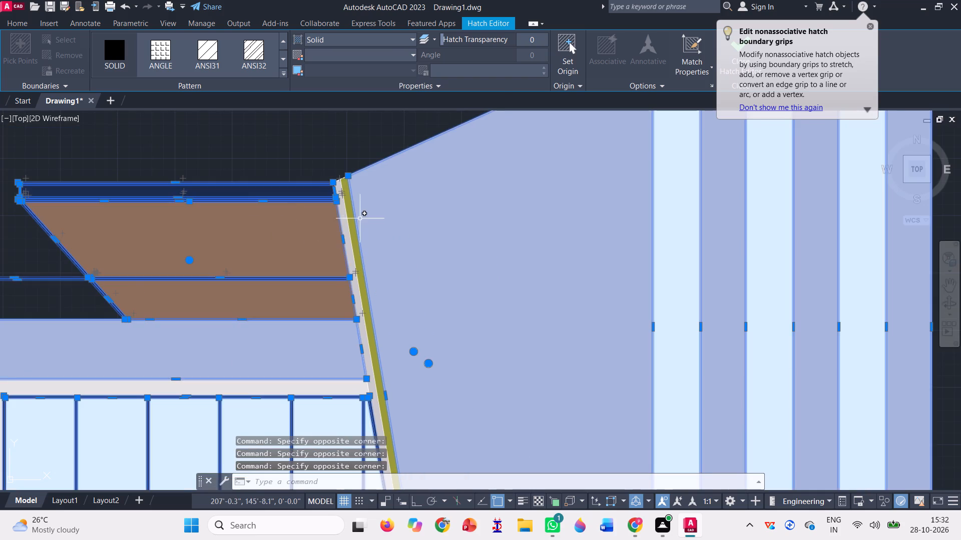
scroll(360, 217, up, 2)
click(338, 236)
click(314, 224)
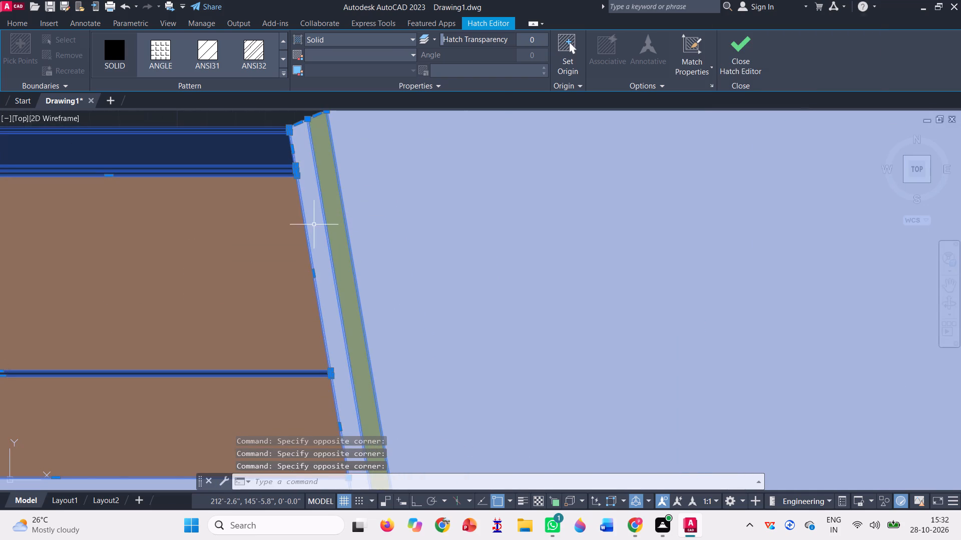
scroll(318, 228, down, 5)
scroll(404, 244, up, 2)
click(402, 242)
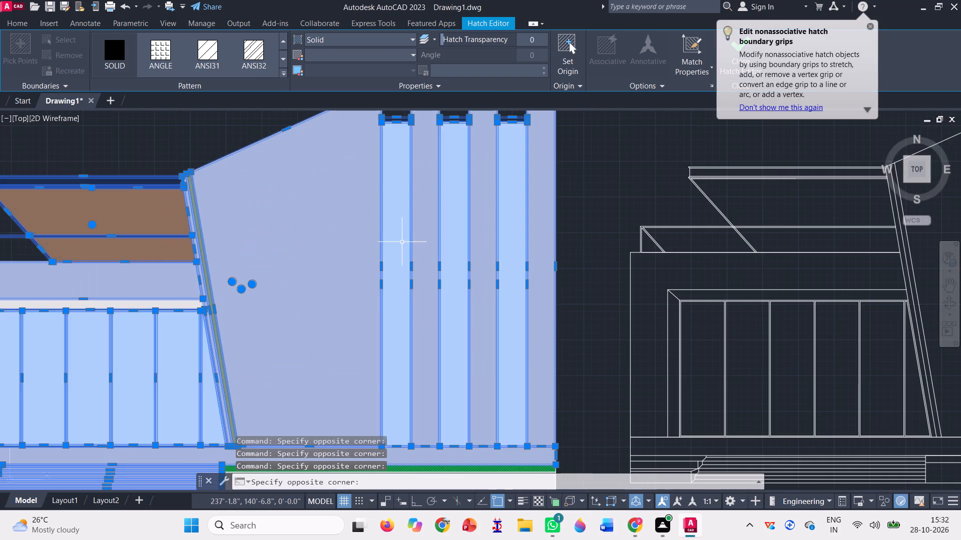
scroll(368, 247, down, 2)
scroll(256, 286, up, 2)
scroll(275, 275, down, 1)
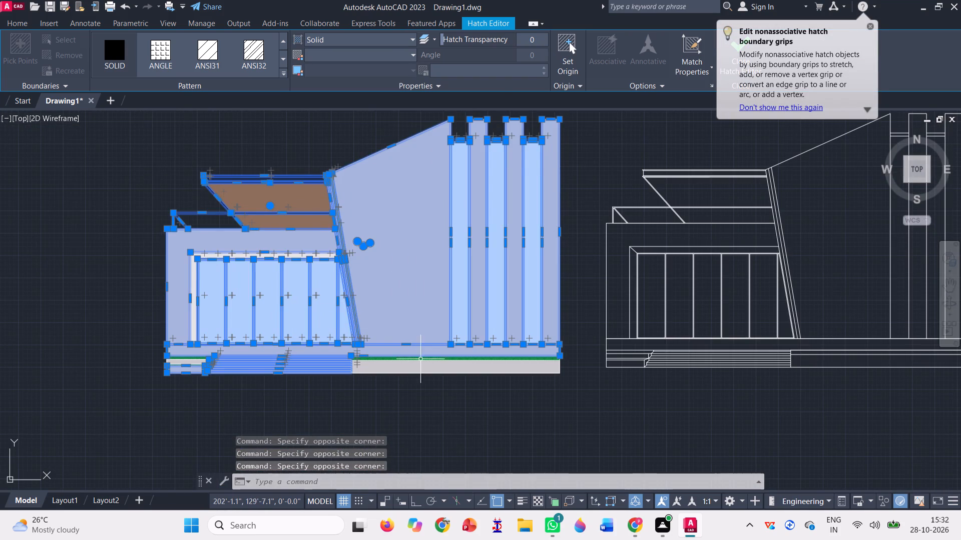
scroll(438, 374, up, 3)
click(425, 346)
scroll(414, 323, up, 2)
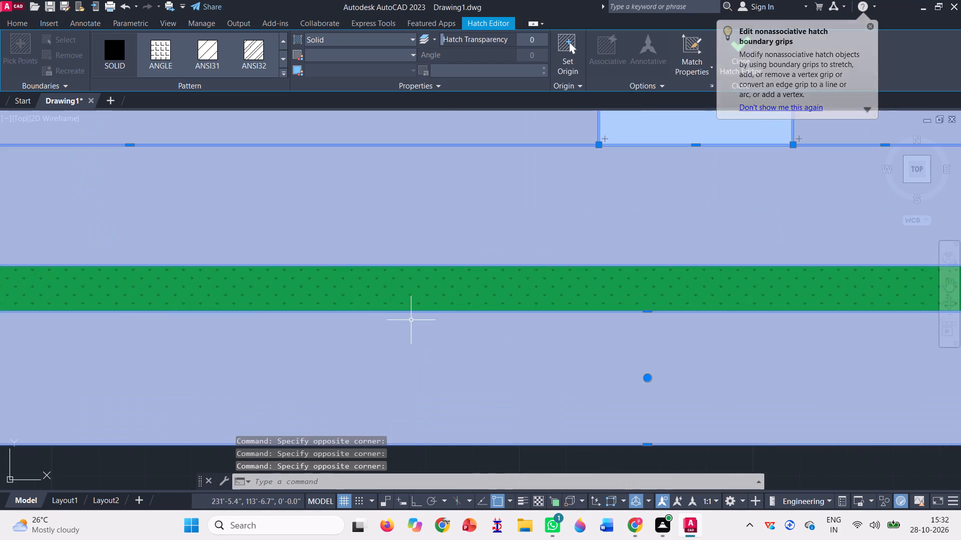
click(402, 301)
scroll(402, 290, up, 3)
click(397, 292)
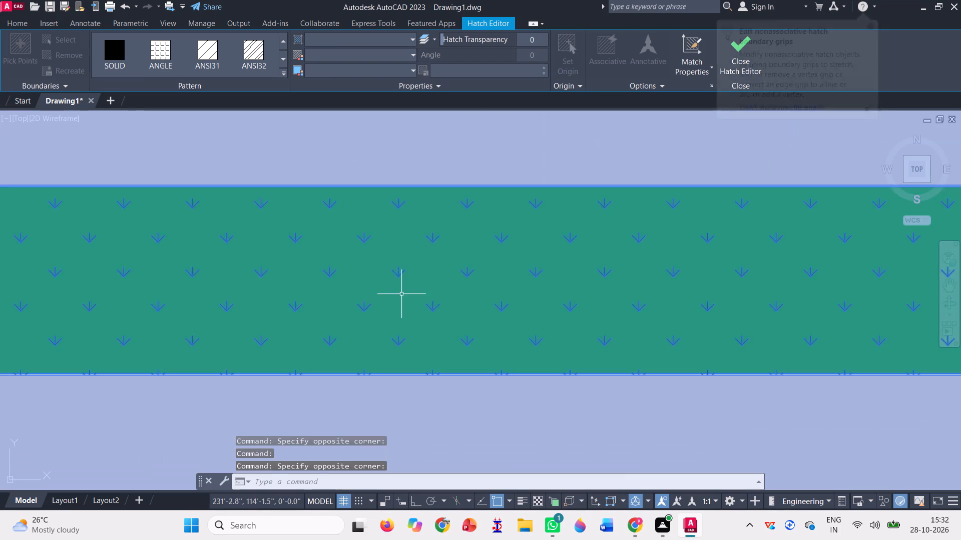
scroll(401, 294, down, 4)
scroll(452, 316, down, 4)
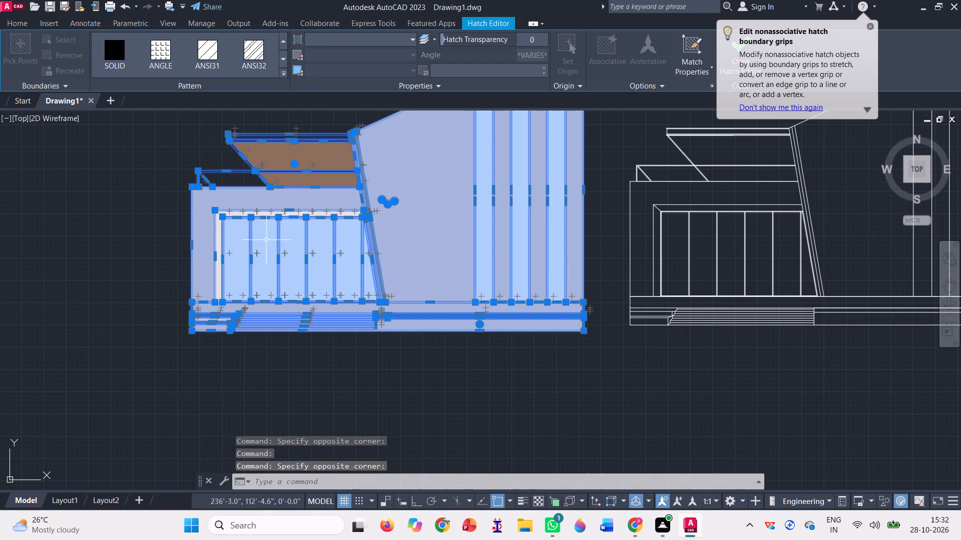
scroll(224, 223, up, 4)
click(175, 216)
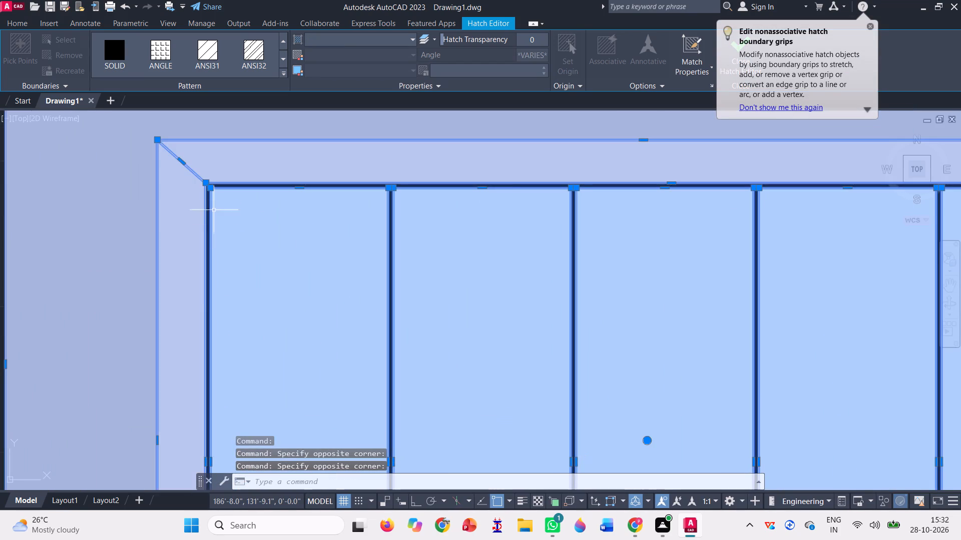
scroll(214, 200, up, 4)
click(173, 216)
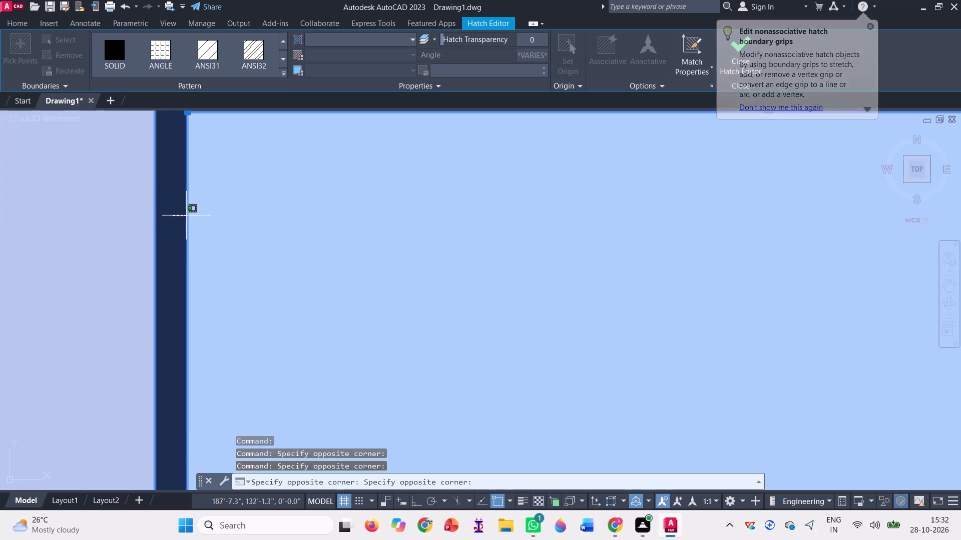
scroll(186, 215, down, 7)
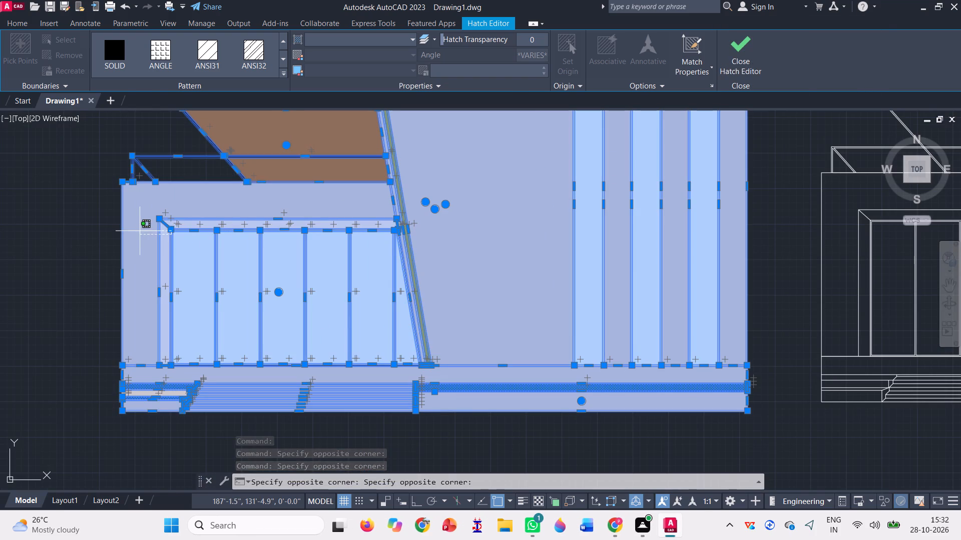
scroll(192, 241, up, 3)
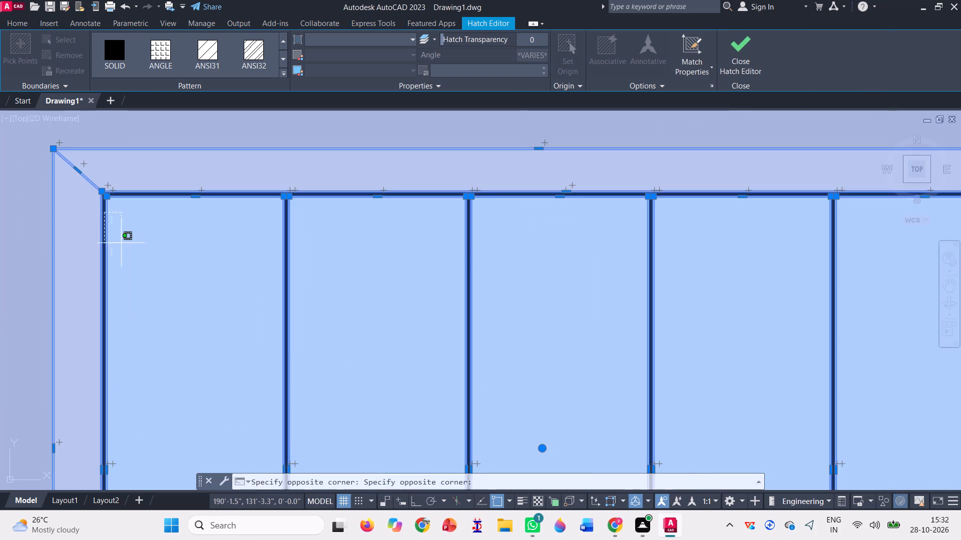
scroll(110, 235, up, 3)
click(86, 218)
scroll(161, 241, down, 3)
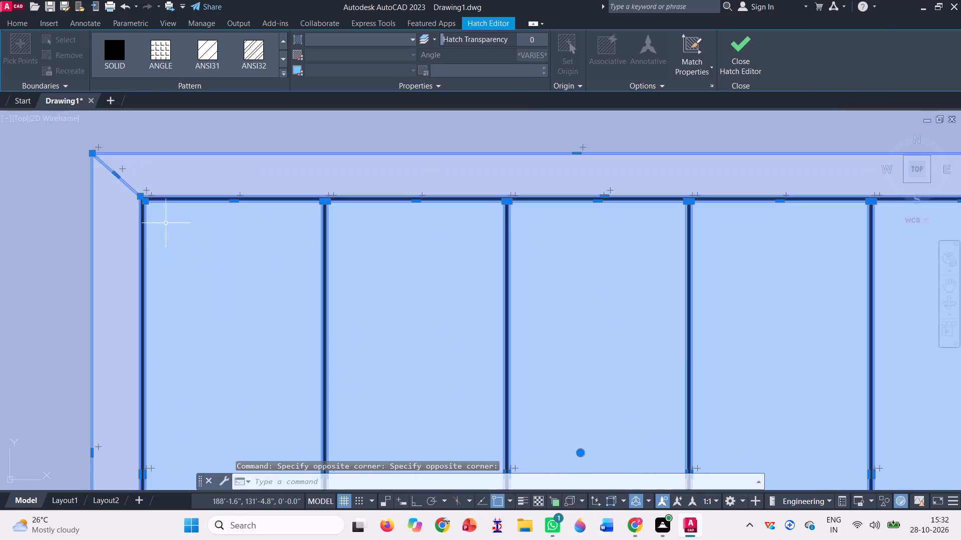
scroll(166, 222, down, 4)
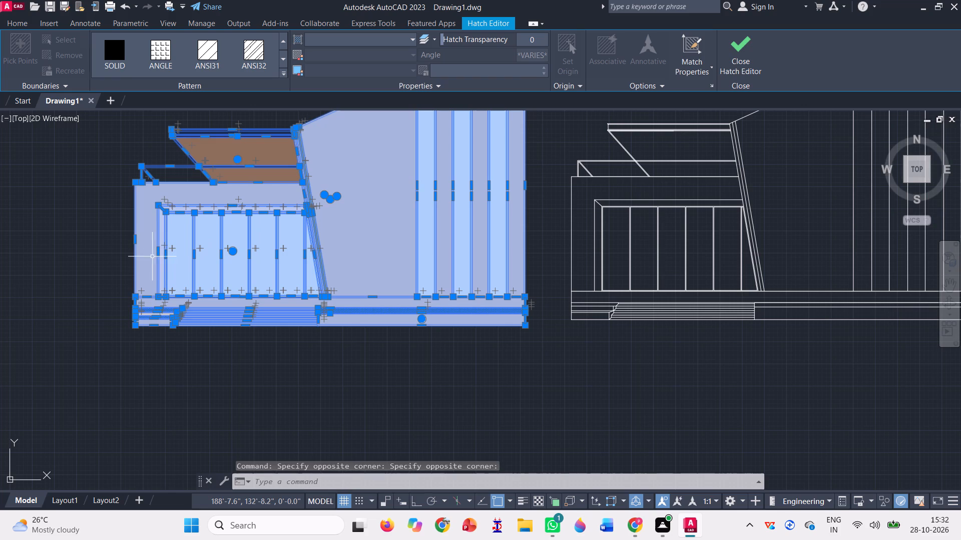
scroll(142, 311, up, 1)
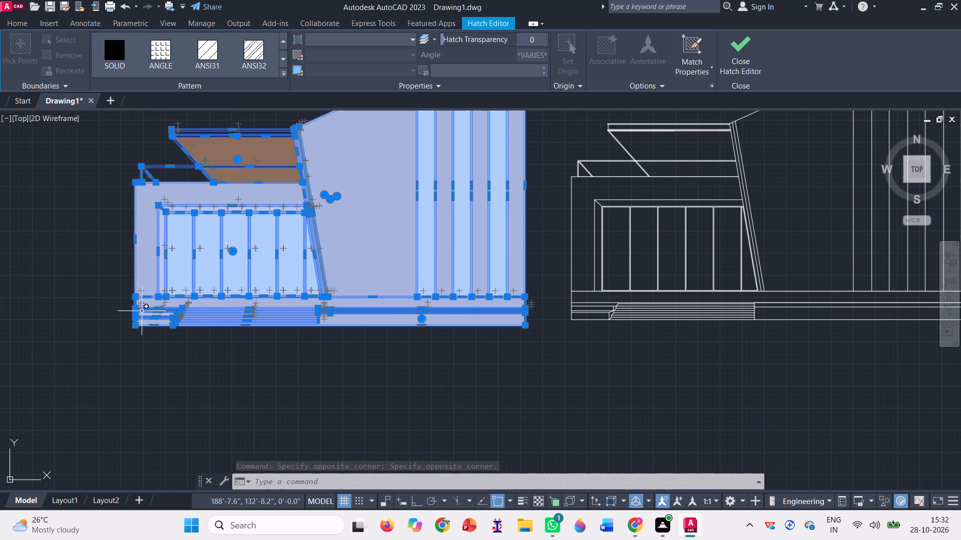
scroll(142, 311, up, 2)
scroll(181, 322, up, 3)
click(189, 276)
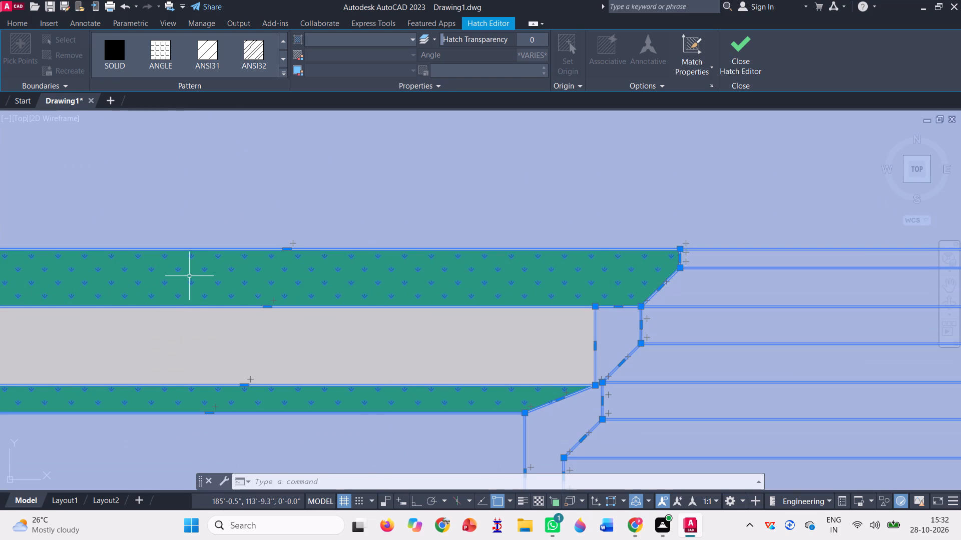
scroll(189, 276, up, 3)
click(181, 243)
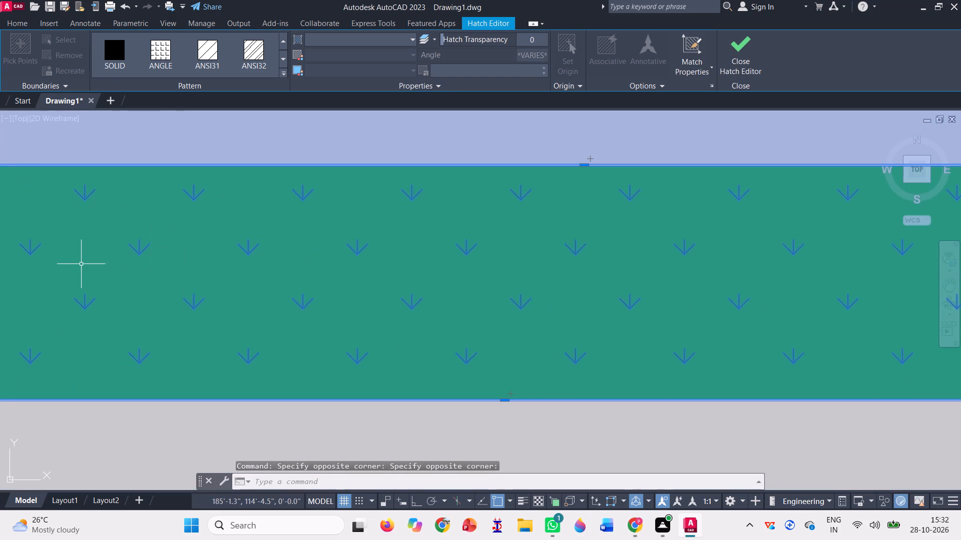
click(80, 264)
click(94, 235)
scroll(117, 223, down, 2)
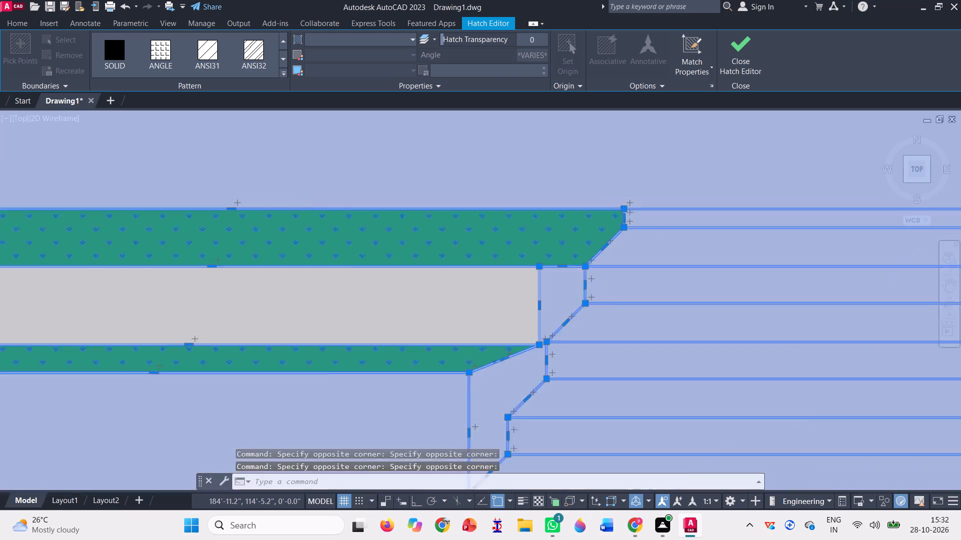
scroll(117, 223, down, 5)
scroll(178, 250, up, 3)
click(160, 223)
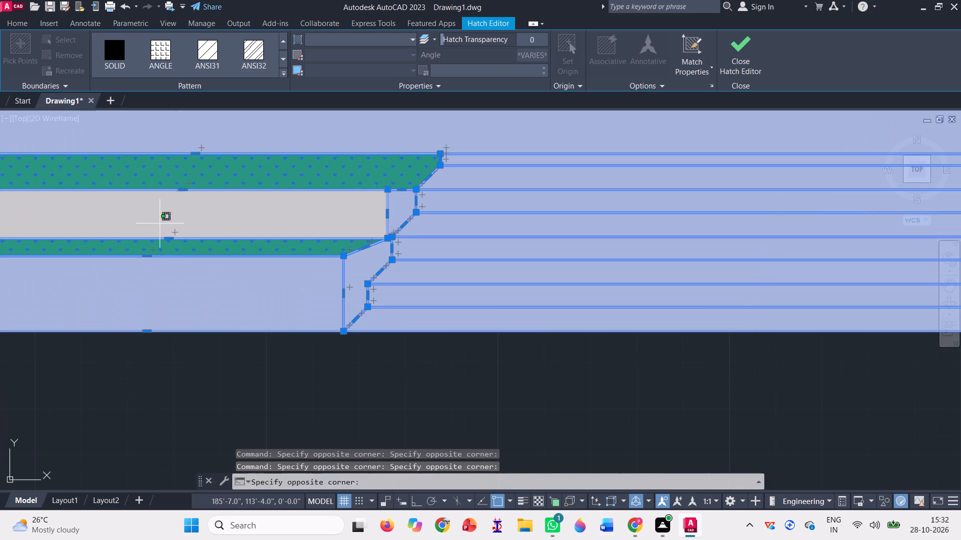
scroll(157, 264, down, 5)
scroll(265, 289, down, 1)
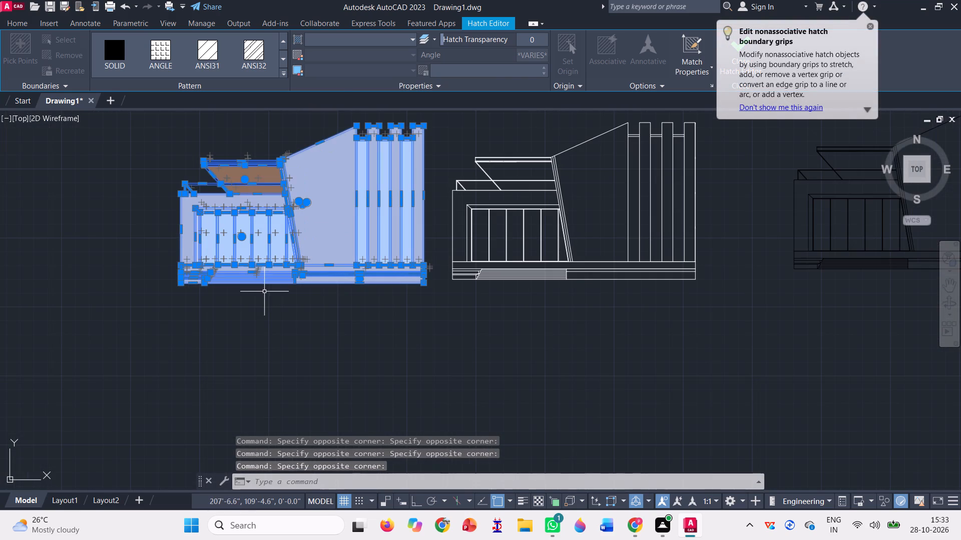
text(co)
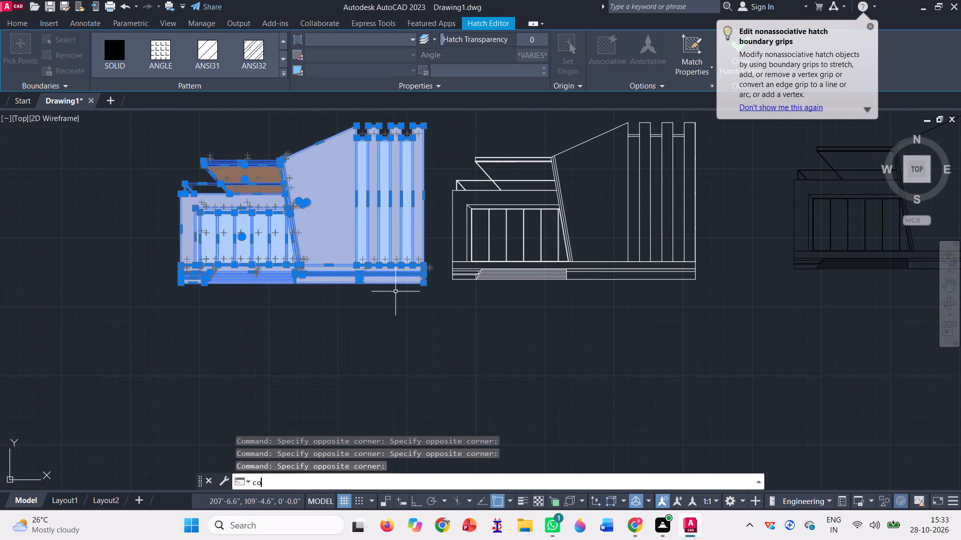
key(space)
scroll(413, 277, up, 2)
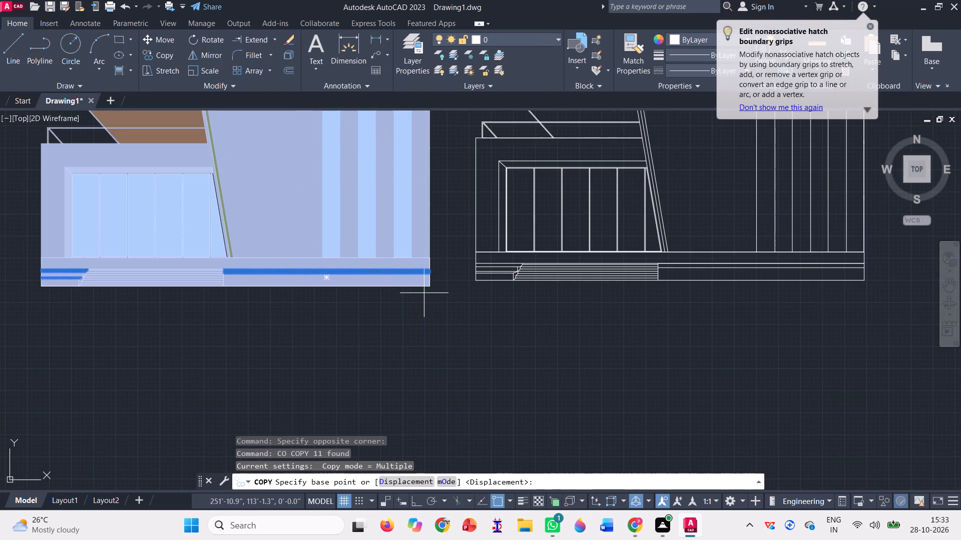
scroll(424, 293, up, 2)
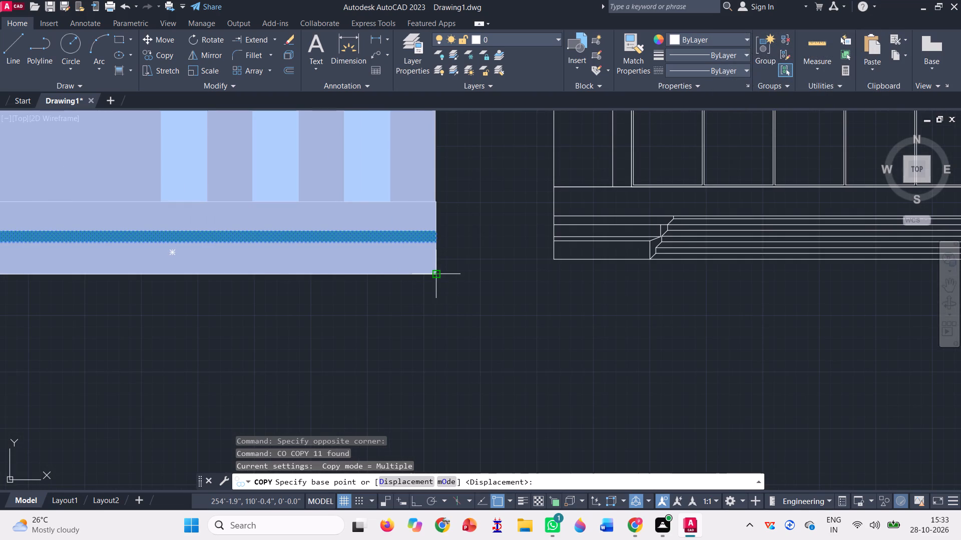
click(437, 272)
scroll(494, 258, down, 4)
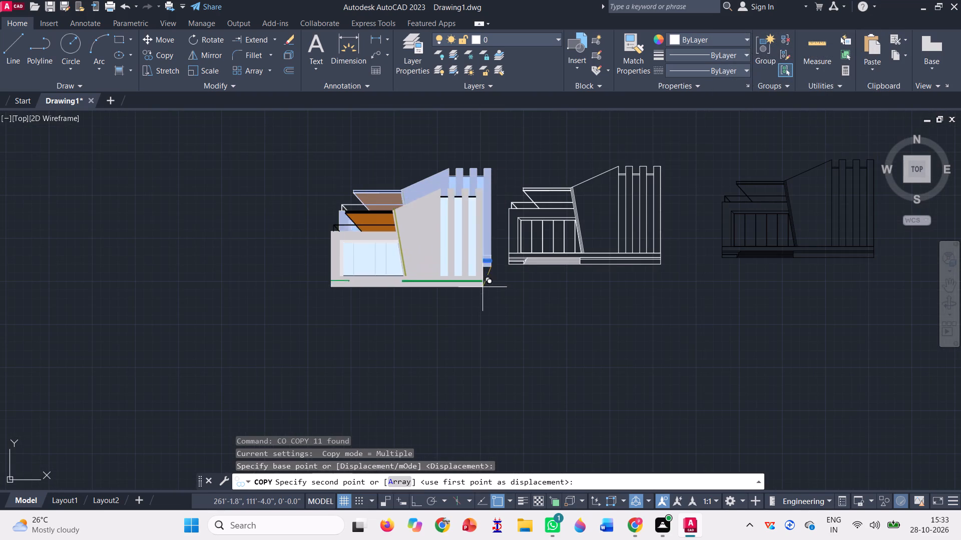
click(292, 274)
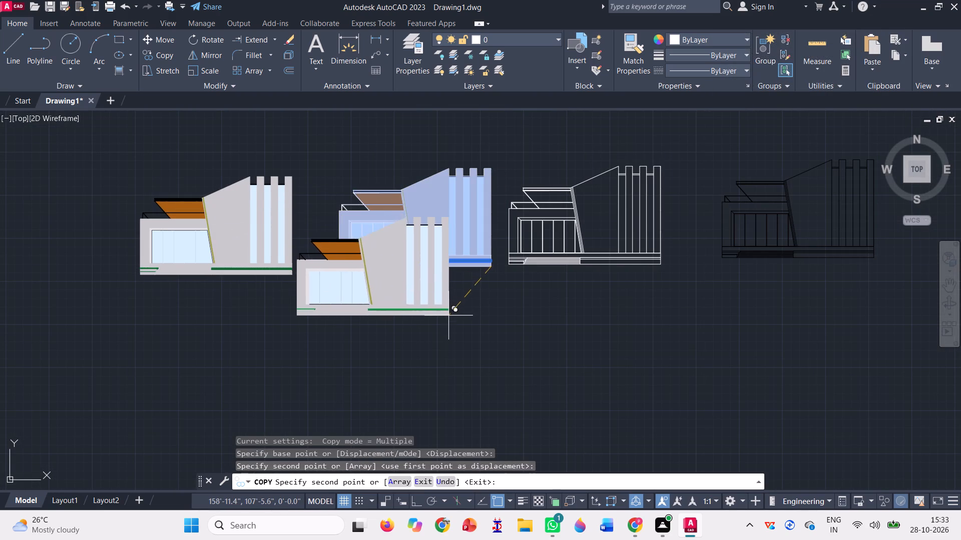
key(Escape)
Examine the copied fills around the plinth, window and grass strips, and compare them with the row of elevations.
scroll(442, 268, up, 2)
scroll(442, 265, down, 1)
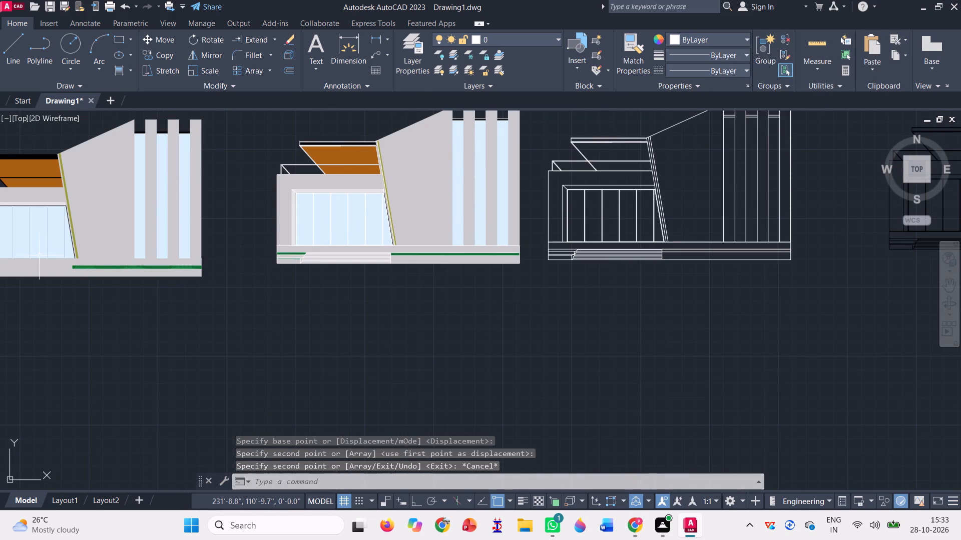
scroll(220, 256, down, 1)
scroll(72, 265, up, 4)
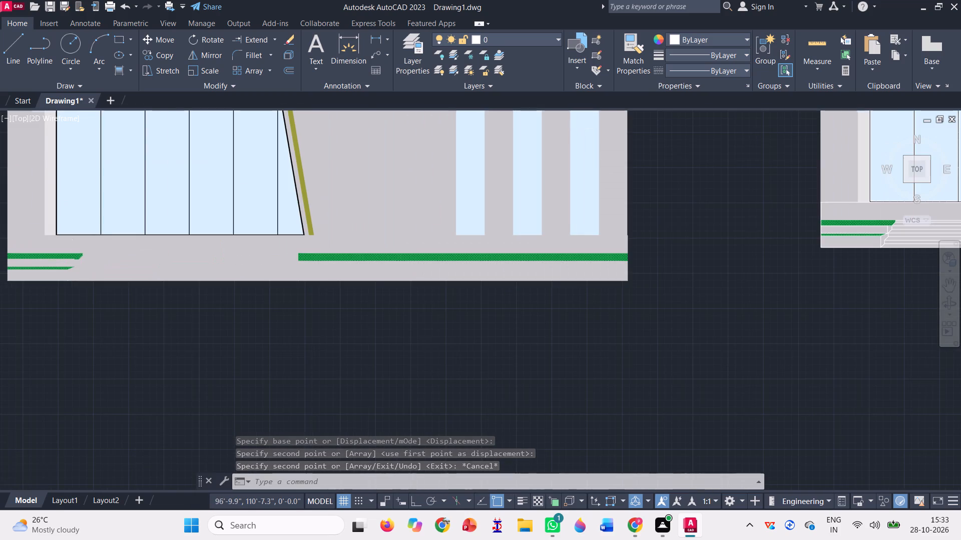
scroll(103, 253, up, 2)
scroll(158, 264, down, 6)
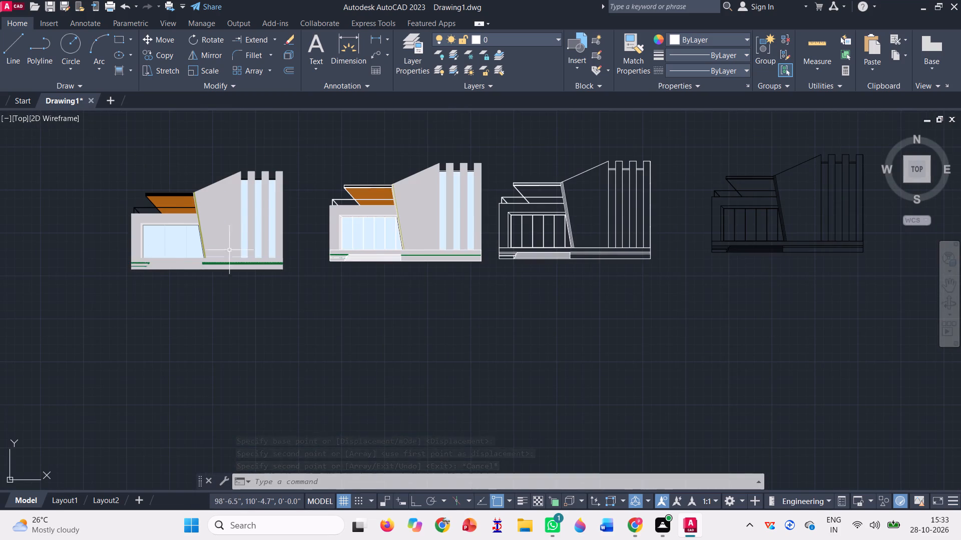
scroll(229, 244, down, 1)
Copy the whole black line elevation onto the leftmost copied fills, matching the lower-right plinth corners and redoing the misaligned first placement.
click(649, 267)
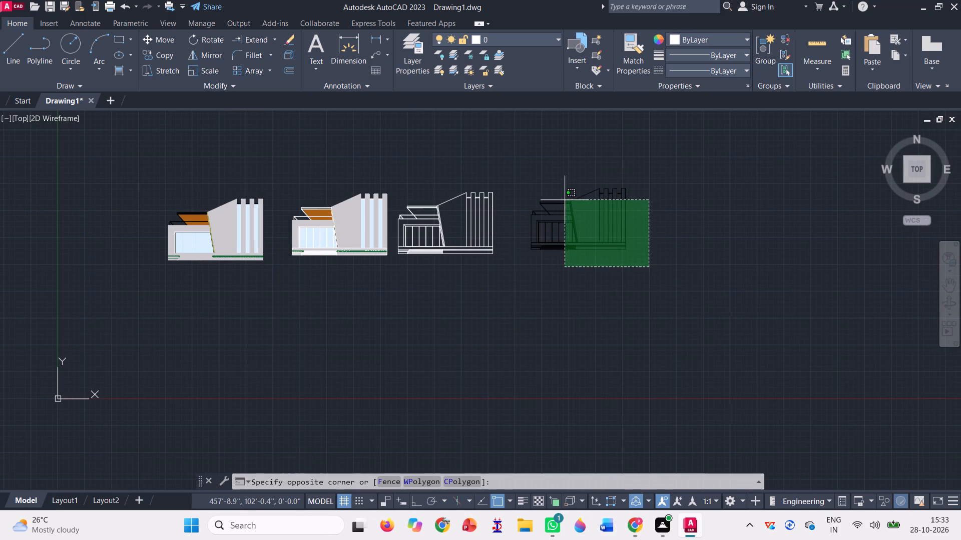
click(529, 183)
text(co)
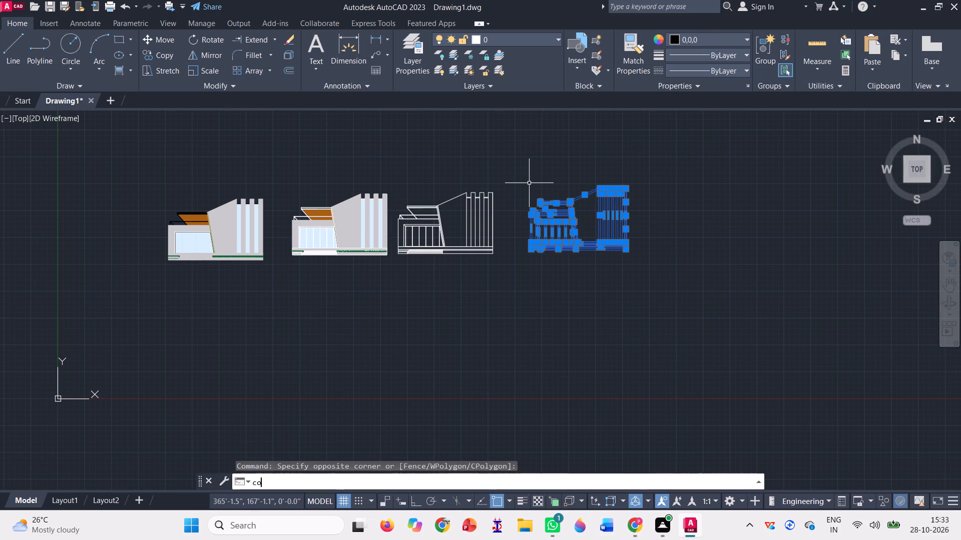
key(space)
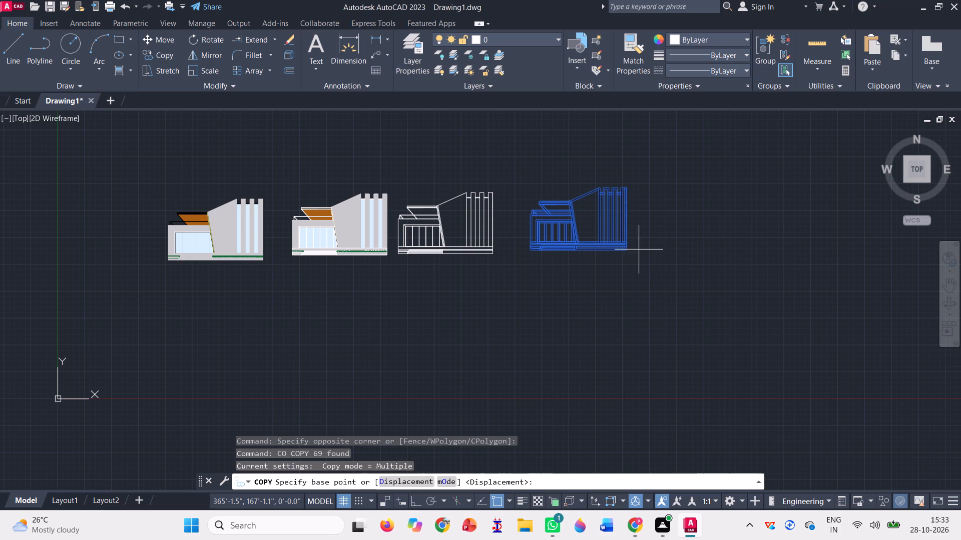
scroll(627, 242, up, 6)
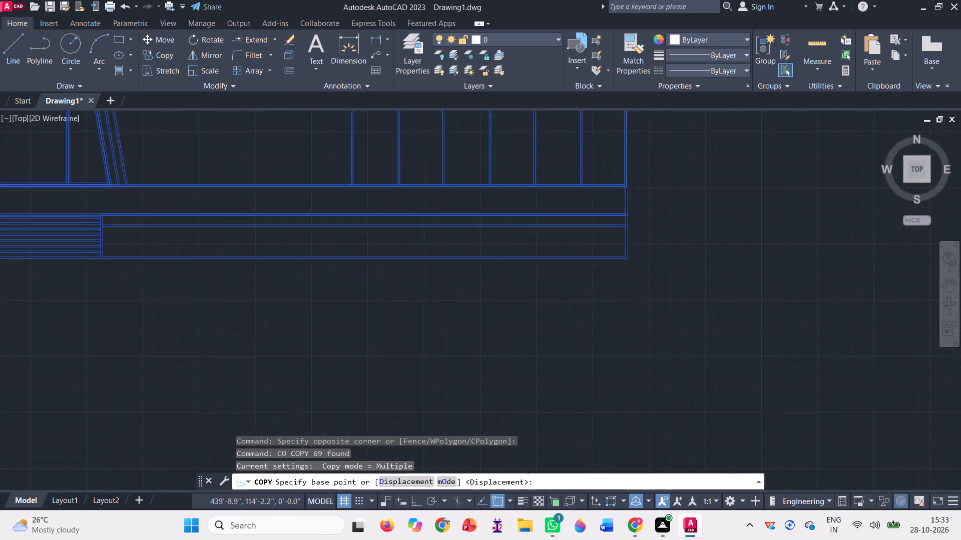
click(629, 248)
scroll(674, 254, down, 3)
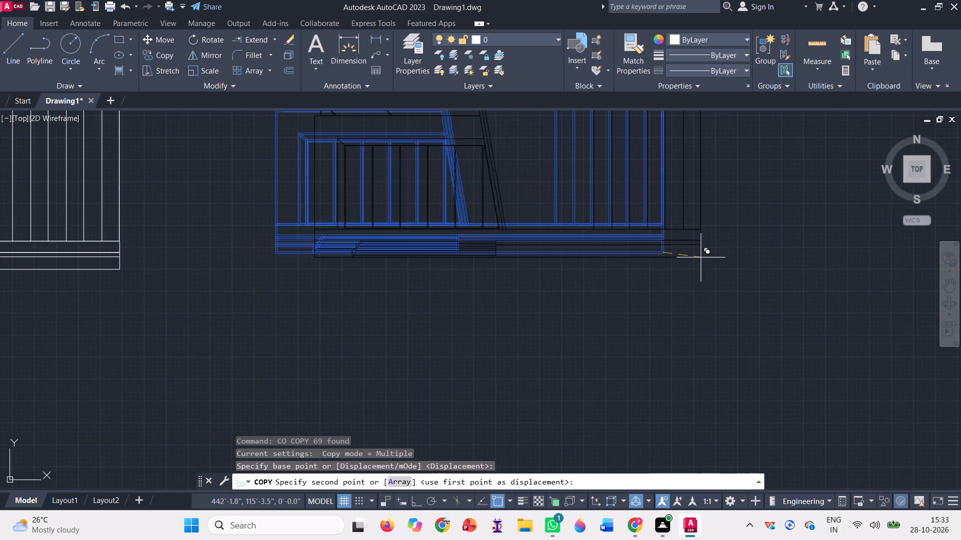
scroll(701, 257, down, 3)
scroll(352, 276, up, 3)
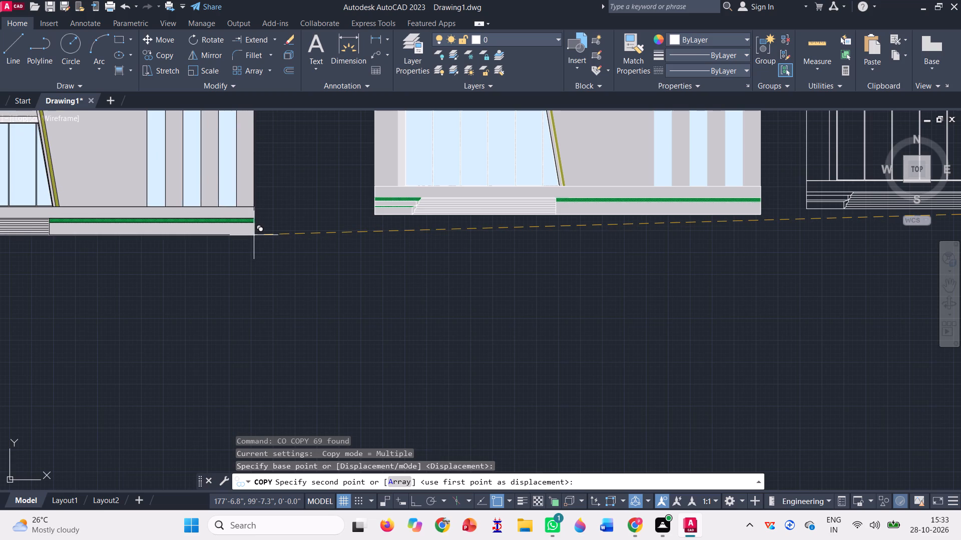
click(254, 235)
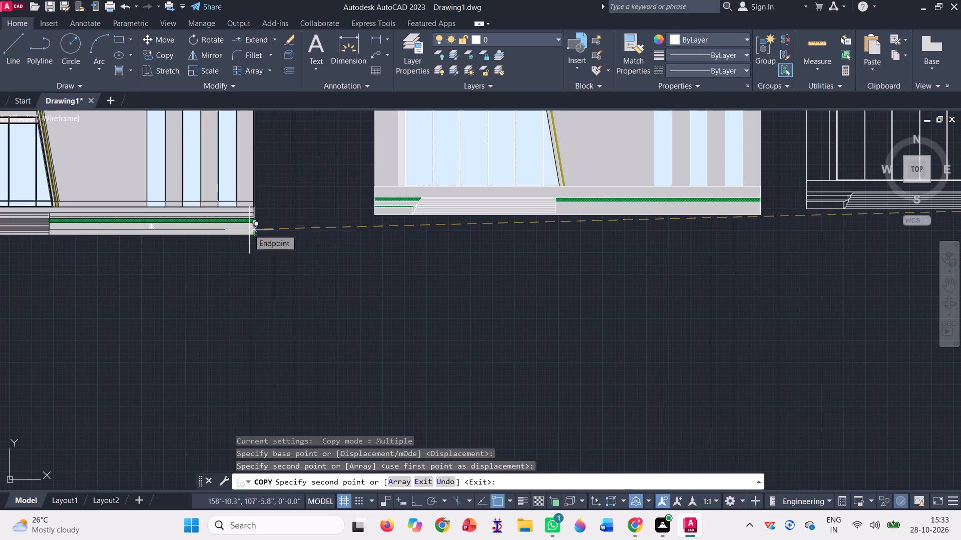
scroll(246, 227, up, 3)
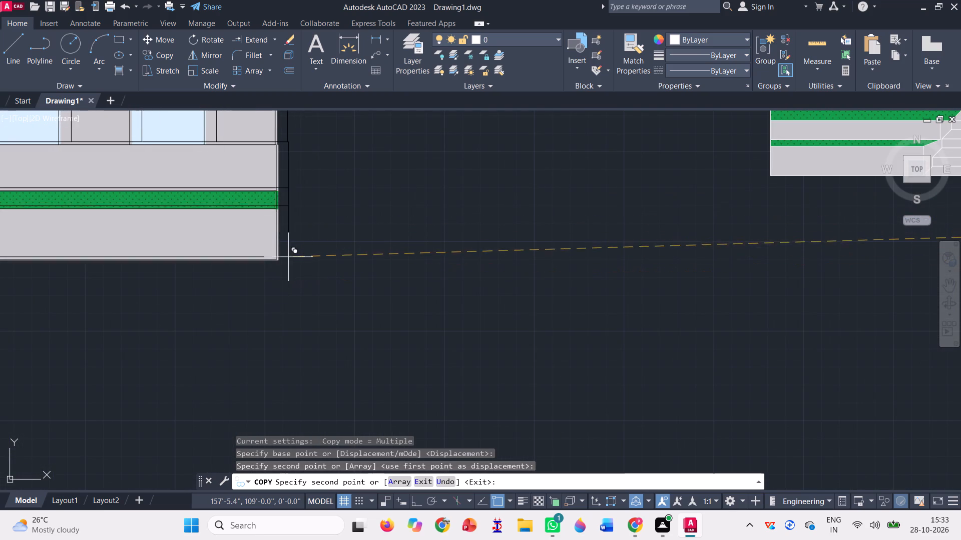
scroll(276, 265, up, 3)
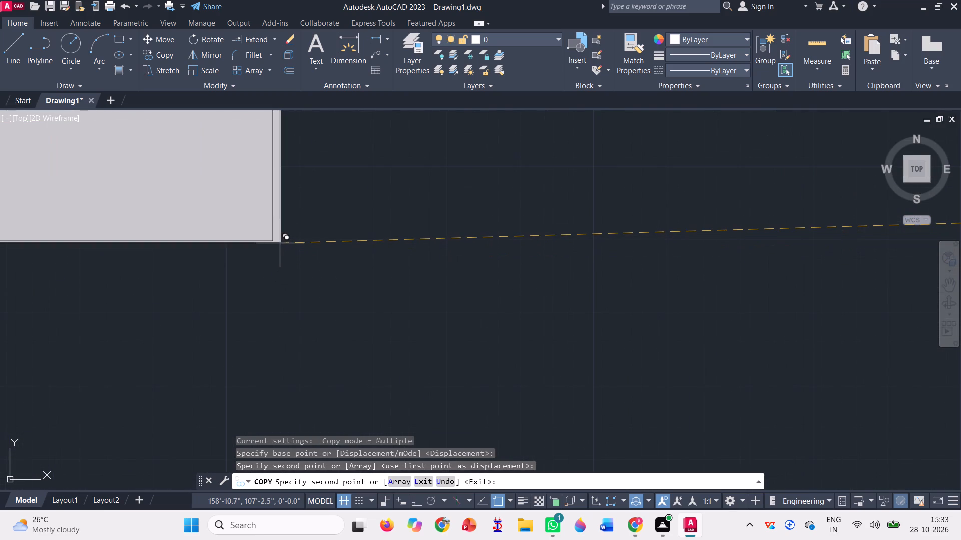
key(ctrl+z)
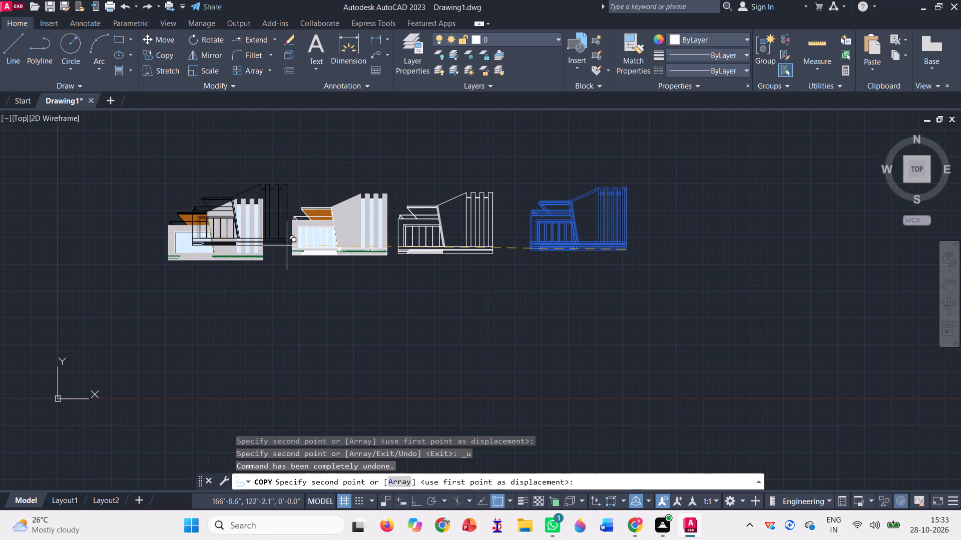
scroll(266, 265, up, 6)
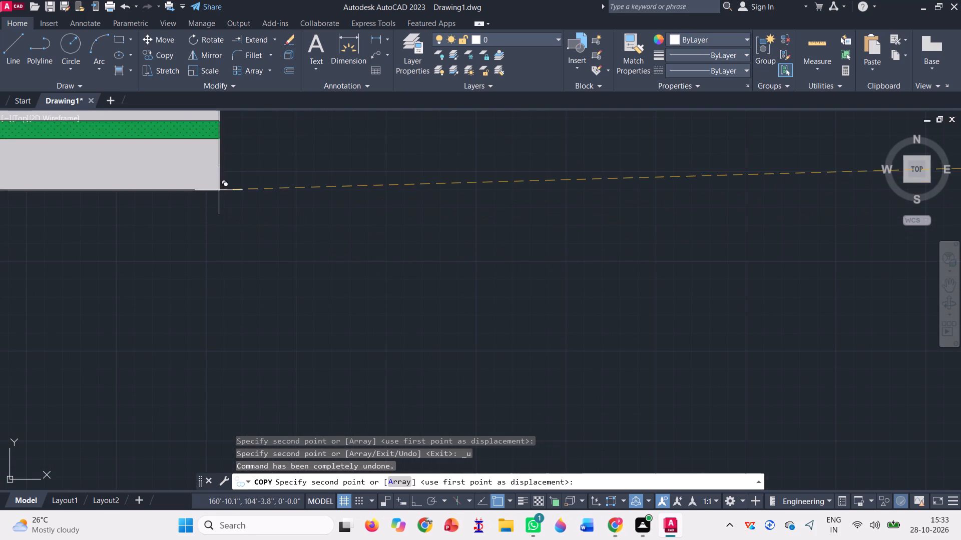
scroll(223, 192, up, 3)
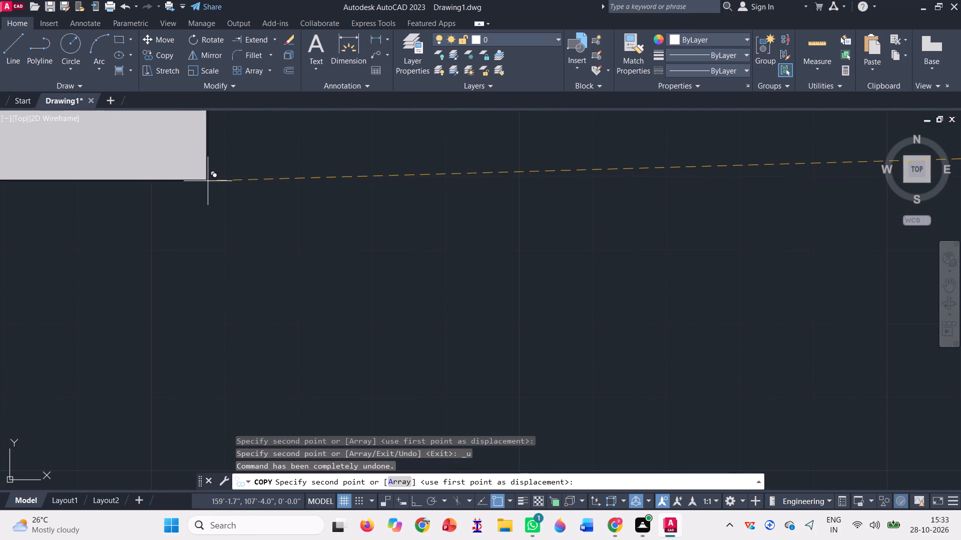
scroll(206, 178, up, 1)
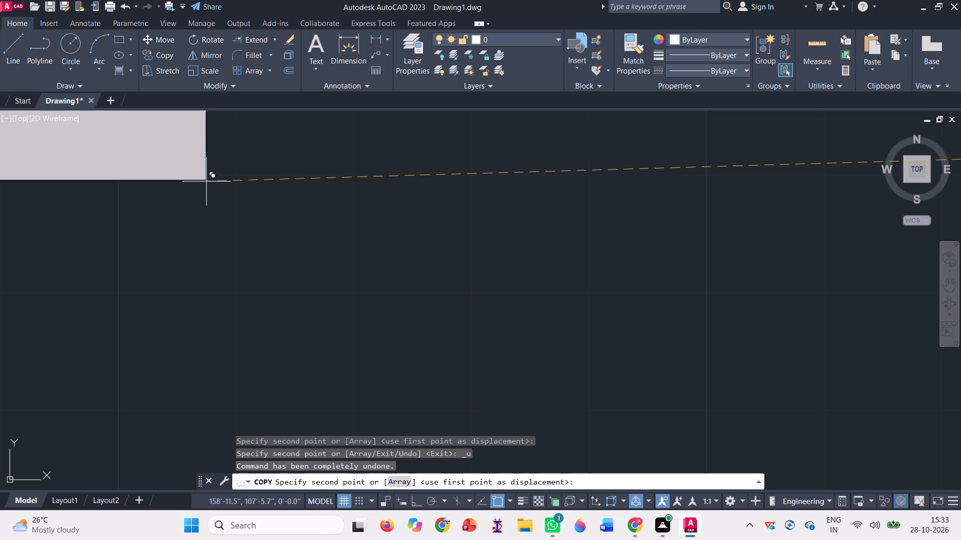
click(205, 179)
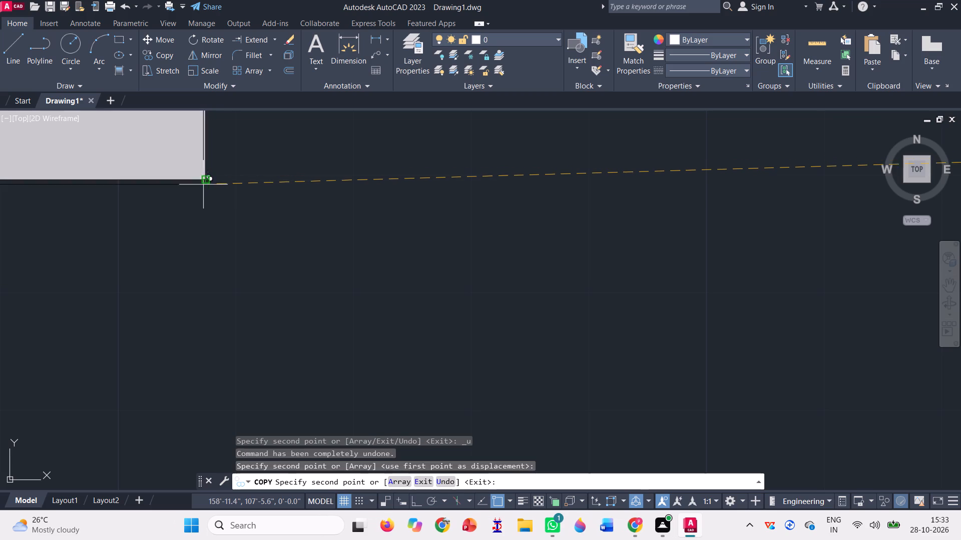
Place another copy of the black linework over the original coloured elevation, matching its lower-right plinth corner, and finish copying.
scroll(210, 212, down, 9)
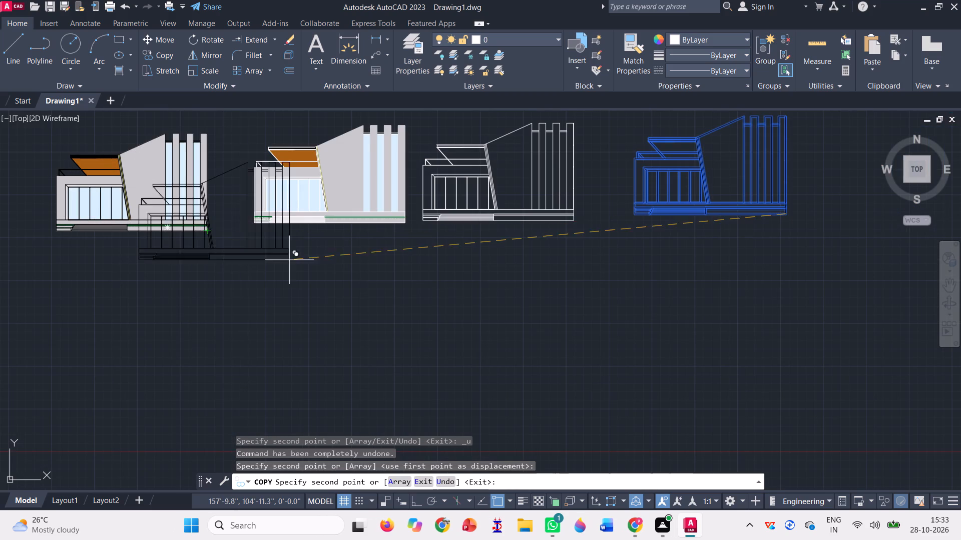
scroll(418, 198, up, 3)
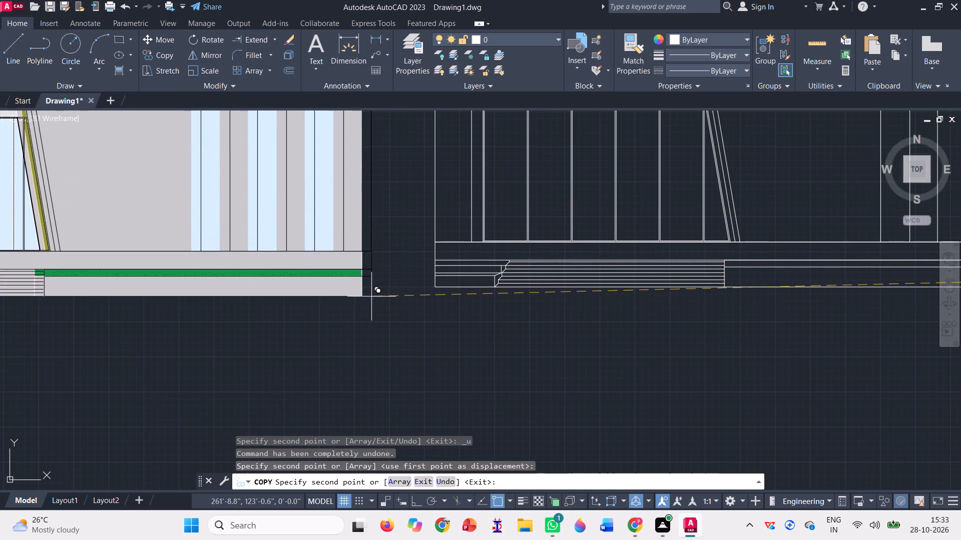
click(363, 299)
scroll(379, 296, down, 3)
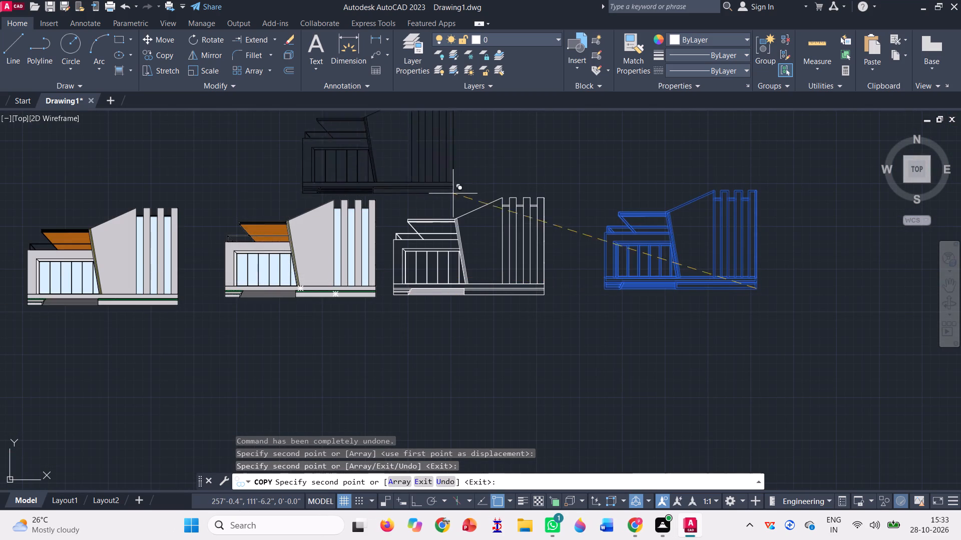
key(space)
Examine the black linework over the coloured fills around the canopy, railing and slanted strip, and compare the elevations.
scroll(246, 228, up, 4)
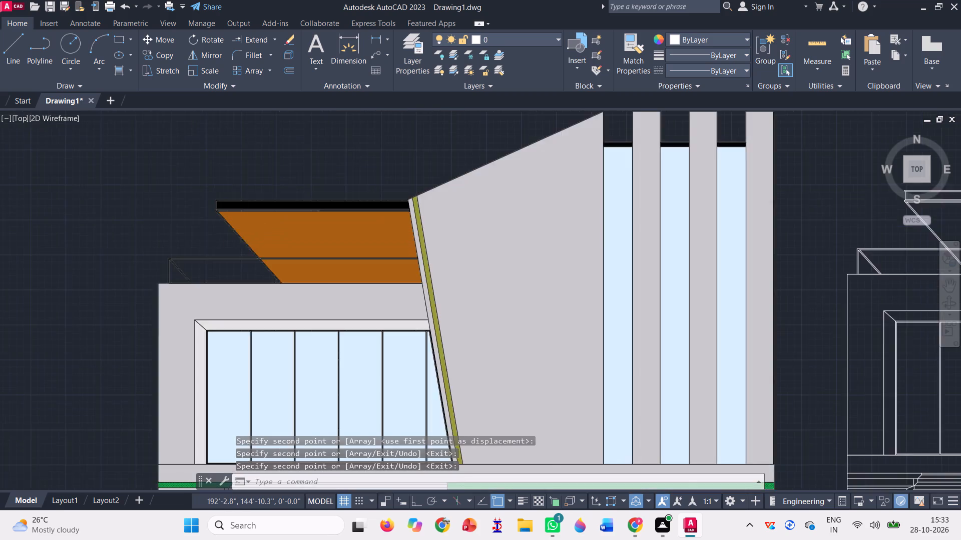
scroll(198, 276, up, 3)
scroll(195, 257, down, 4)
scroll(310, 222, down, 2)
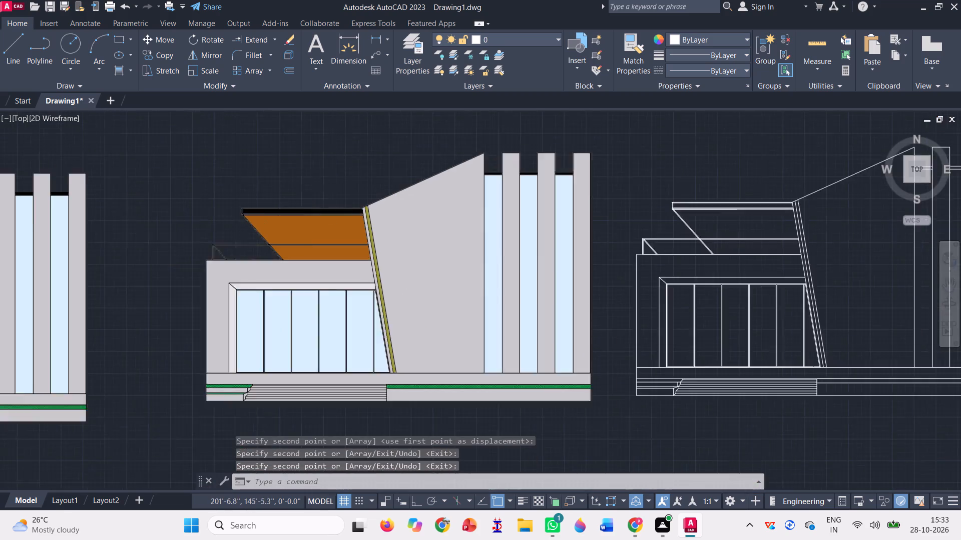
scroll(285, 230, up, 4)
scroll(261, 278, up, 3)
scroll(318, 217, down, 1)
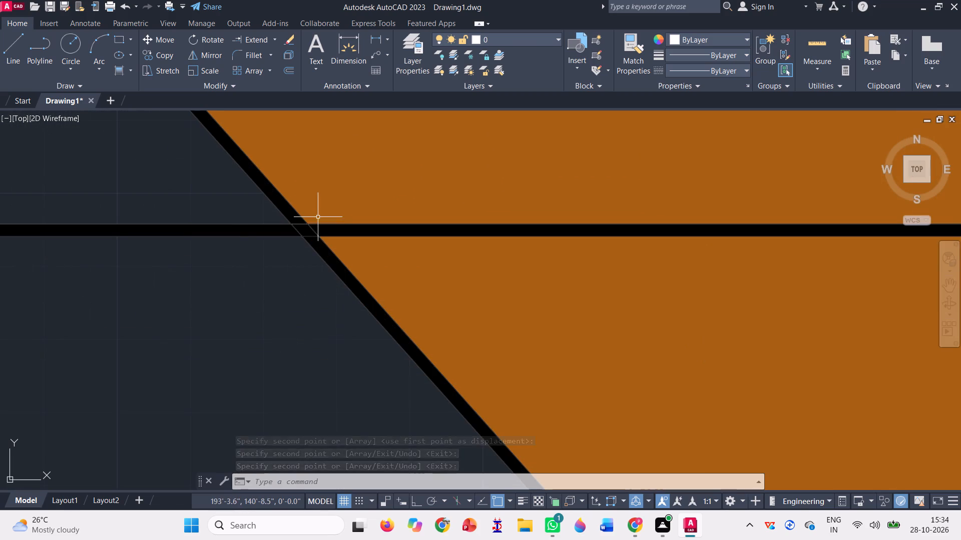
scroll(318, 217, down, 2)
scroll(392, 255, down, 4)
scroll(57, 252, up, 4)
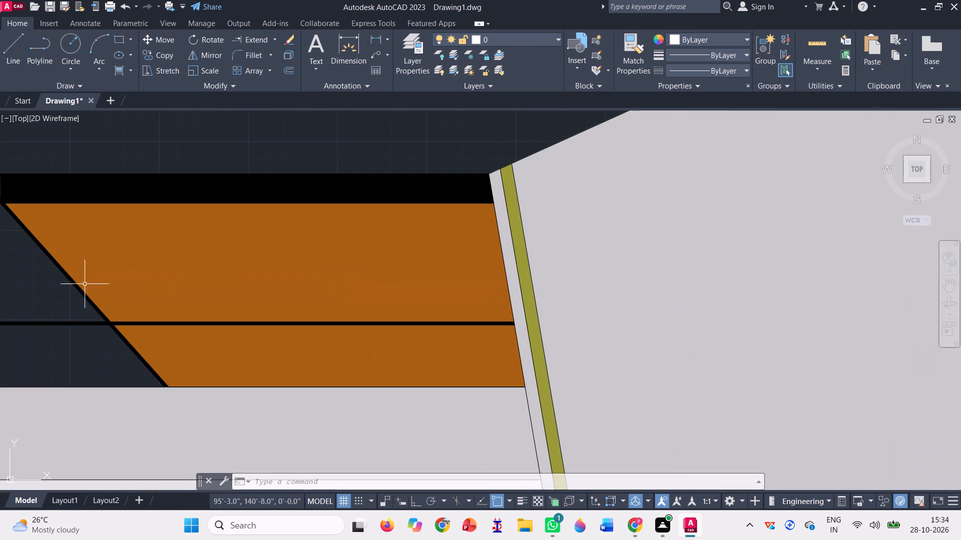
scroll(279, 248, down, 5)
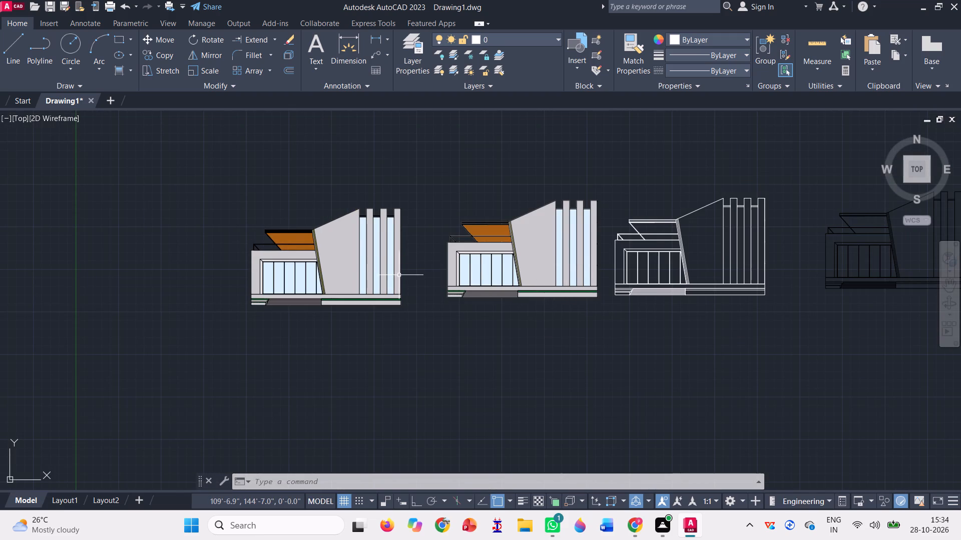
Delete the entire leftmost coloured elevation copy, including its fills and black linework.
click(407, 318)
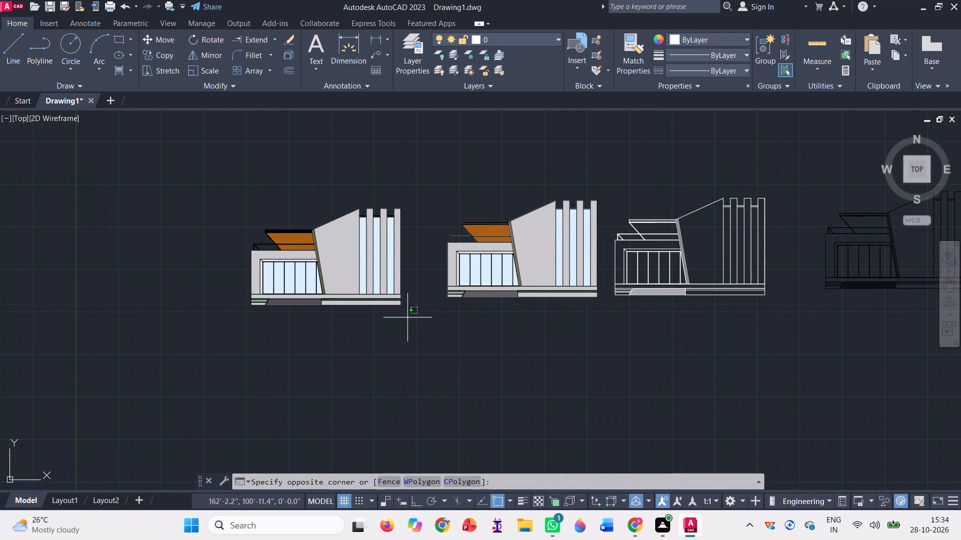
click(182, 157)
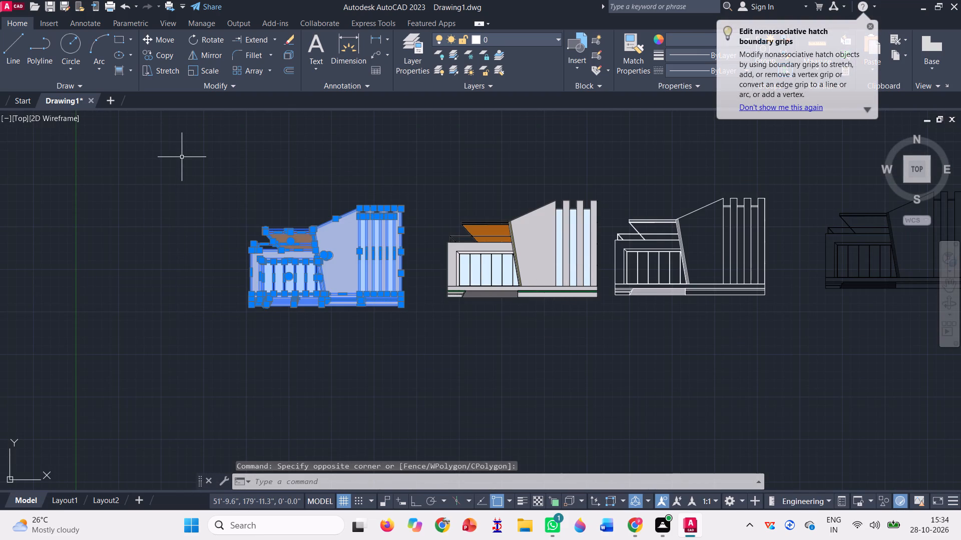
key(Delete)
Delete the separate black line elevation at the far right end of the row.
scroll(594, 262, up, 1)
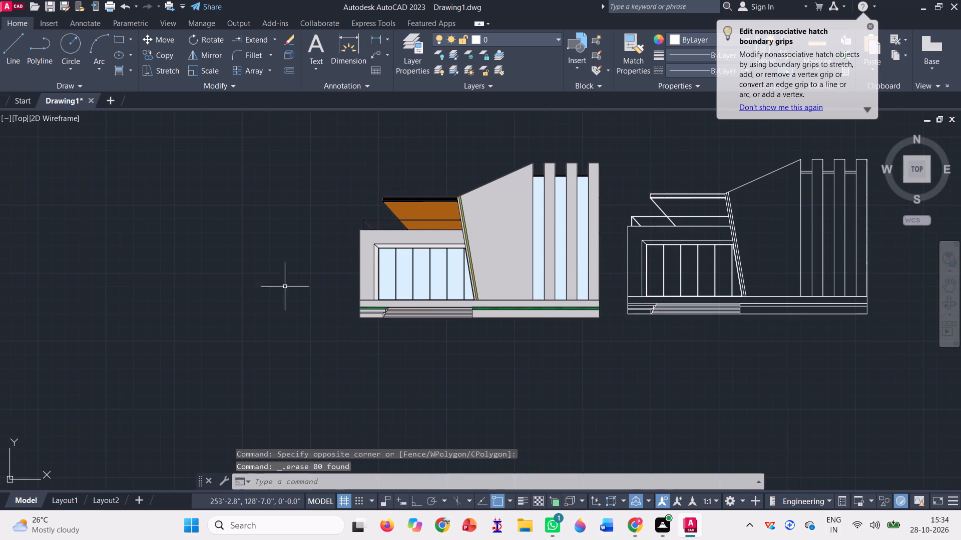
scroll(148, 253, down, 1)
scroll(451, 215, up, 1)
scroll(357, 189, down, 1)
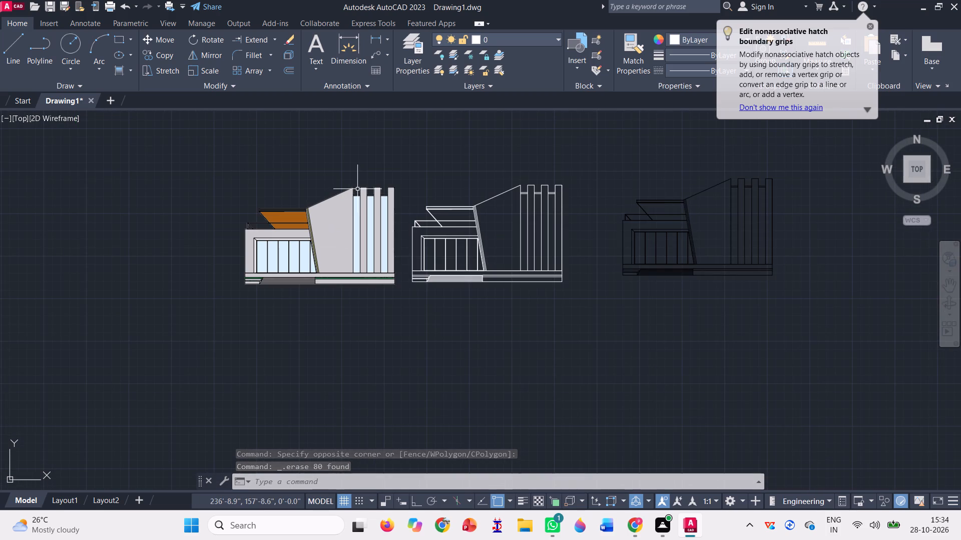
click(818, 307)
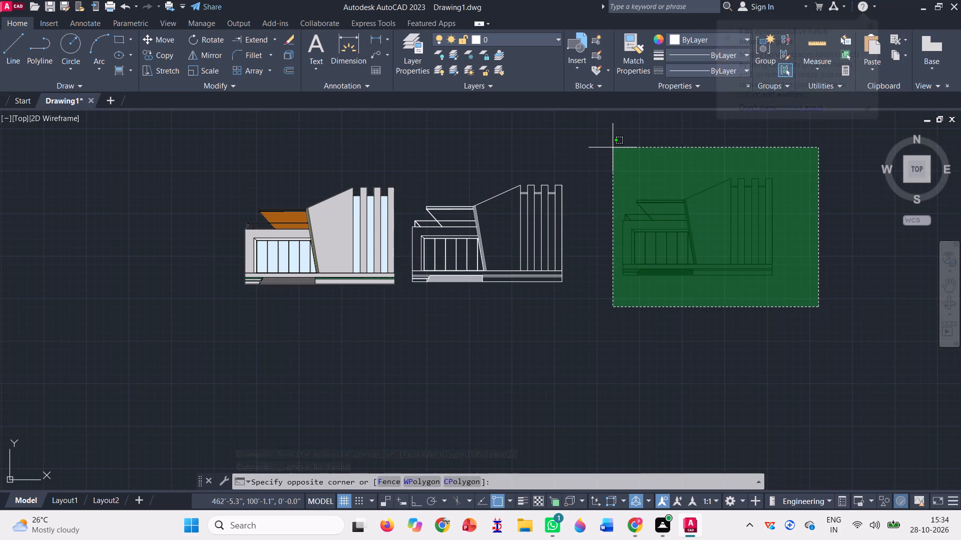
click(613, 147)
key(Delete)
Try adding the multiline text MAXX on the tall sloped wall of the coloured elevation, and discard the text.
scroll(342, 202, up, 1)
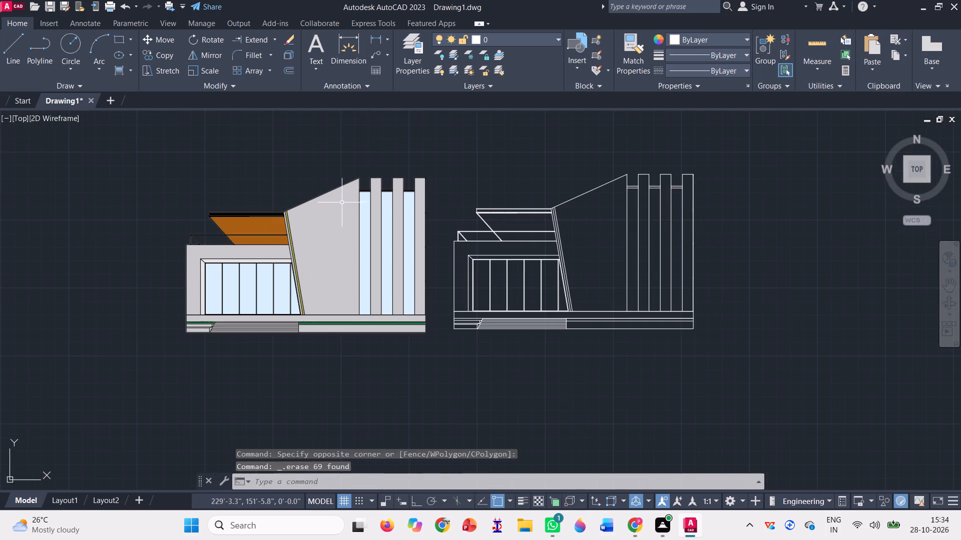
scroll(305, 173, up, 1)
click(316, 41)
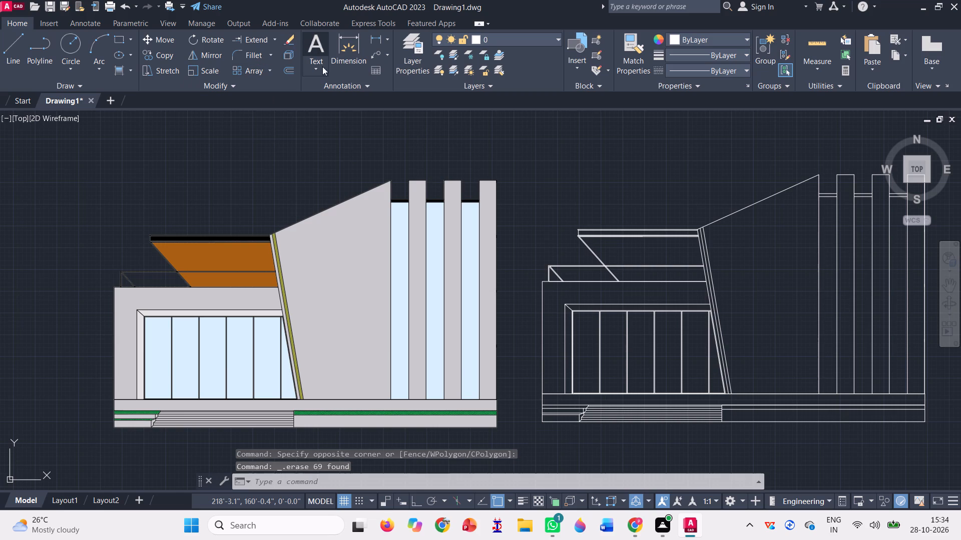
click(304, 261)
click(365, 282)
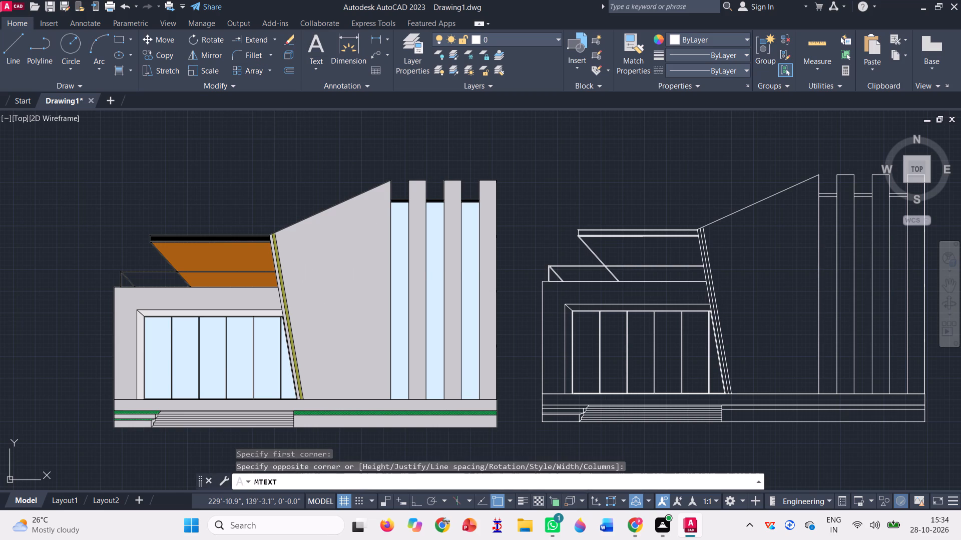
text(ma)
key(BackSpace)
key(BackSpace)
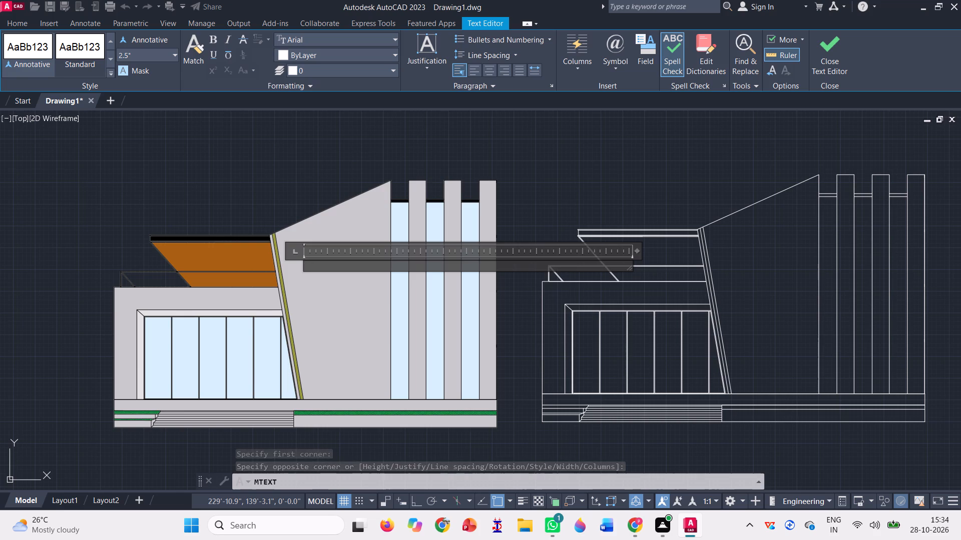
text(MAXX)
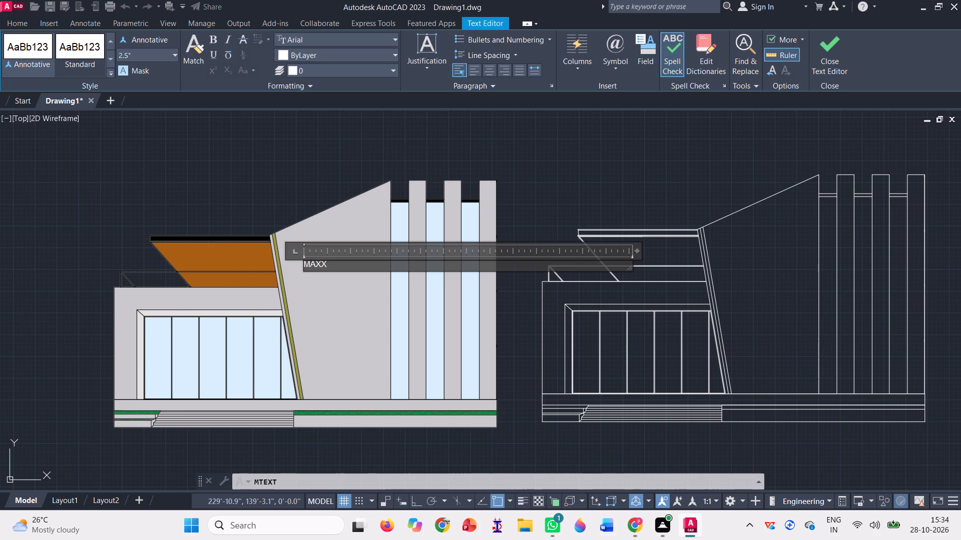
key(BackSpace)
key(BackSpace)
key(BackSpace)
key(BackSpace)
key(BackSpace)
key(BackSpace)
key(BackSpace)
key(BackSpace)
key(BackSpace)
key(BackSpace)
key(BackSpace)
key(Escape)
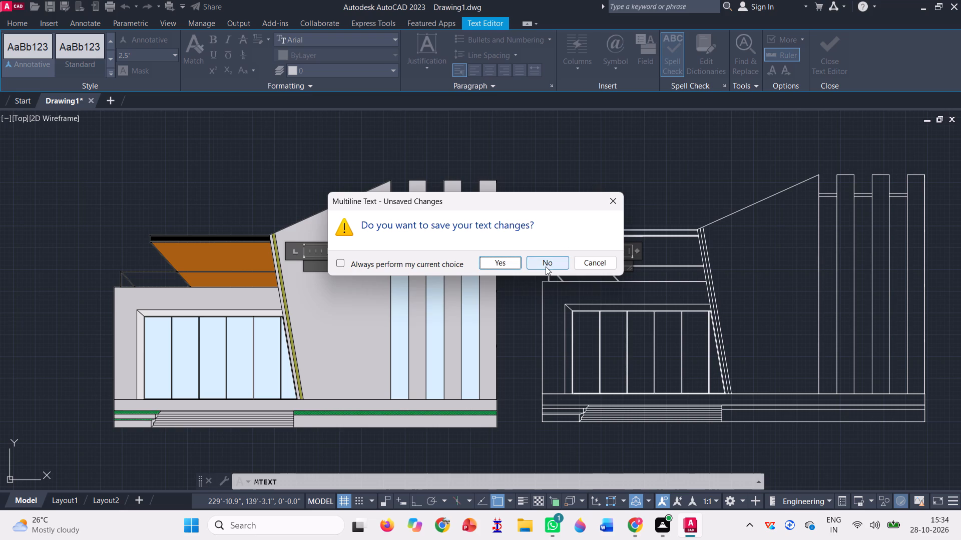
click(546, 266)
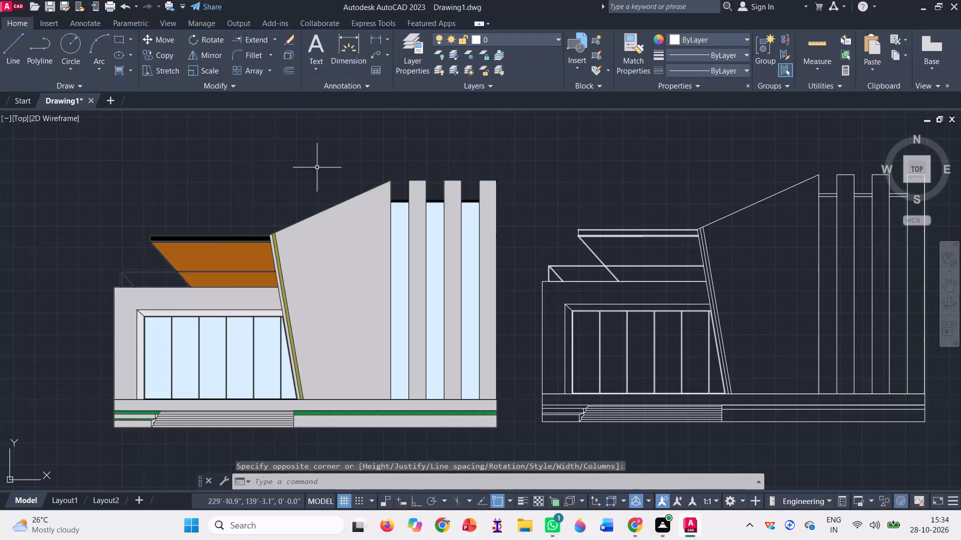
Draw a long, shallow horizontal rectangle on the tall sloped wall of the white line elevation, beside the slanted strip.
click(118, 42)
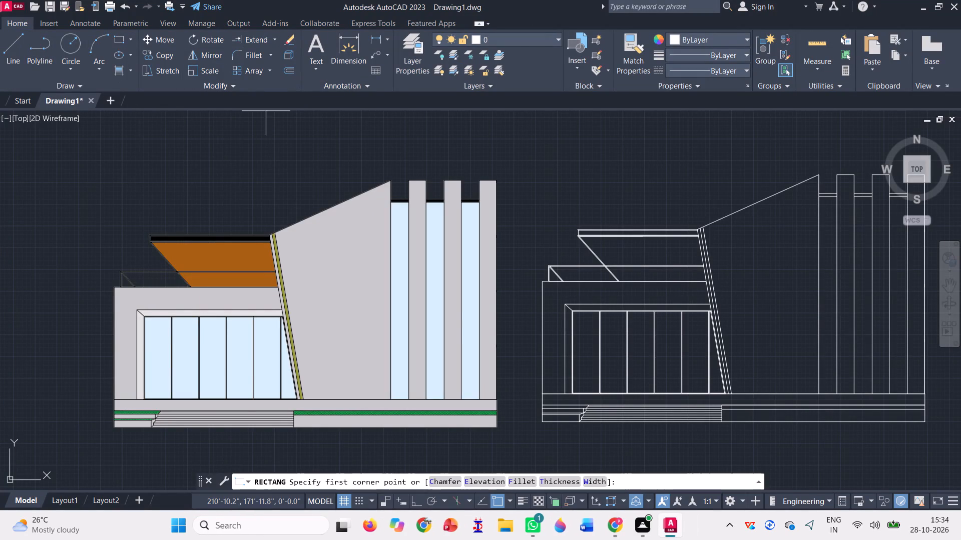
scroll(116, 160, down, 1)
scroll(511, 219, up, 2)
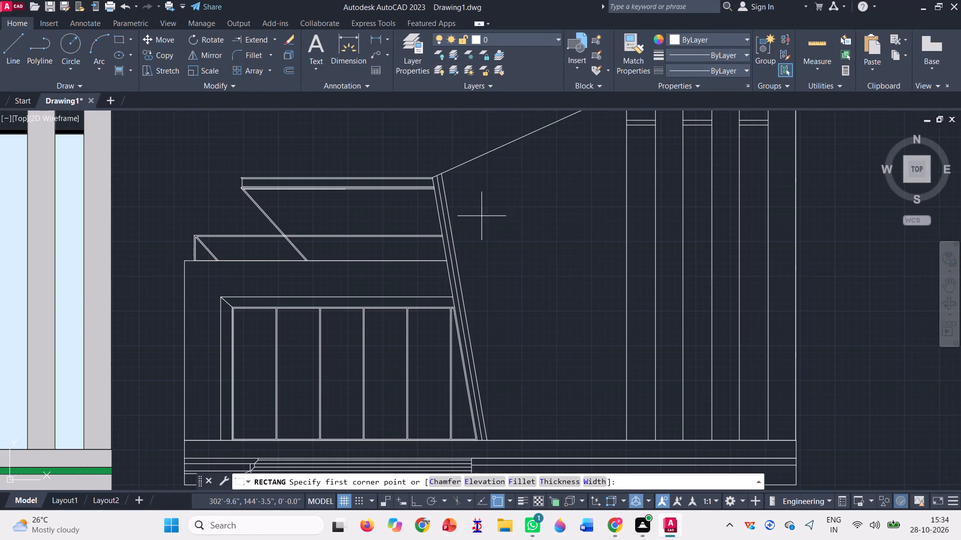
click(480, 227)
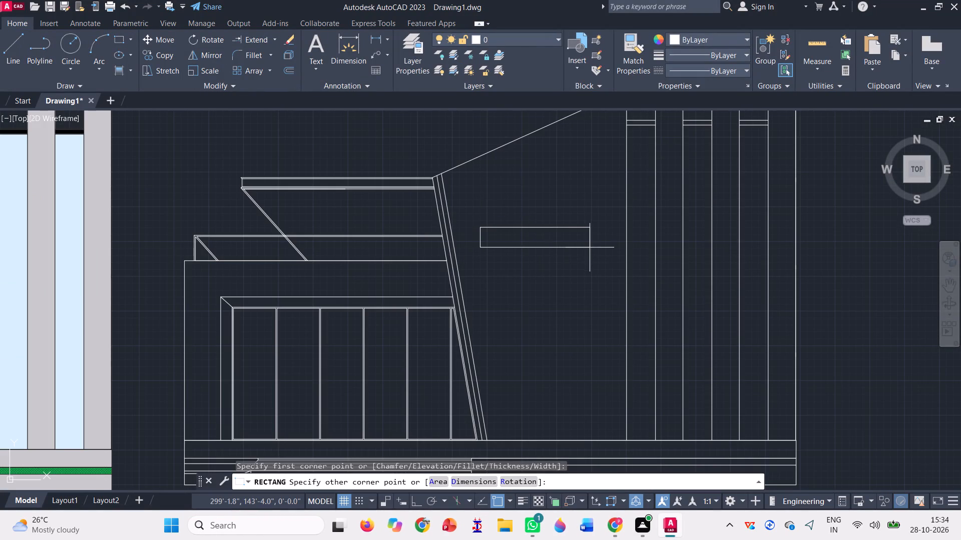
click(607, 251)
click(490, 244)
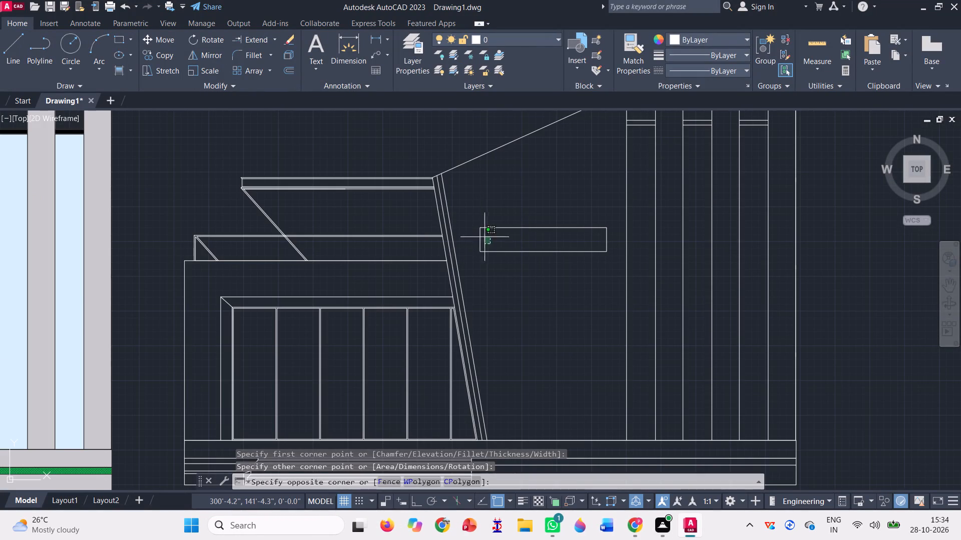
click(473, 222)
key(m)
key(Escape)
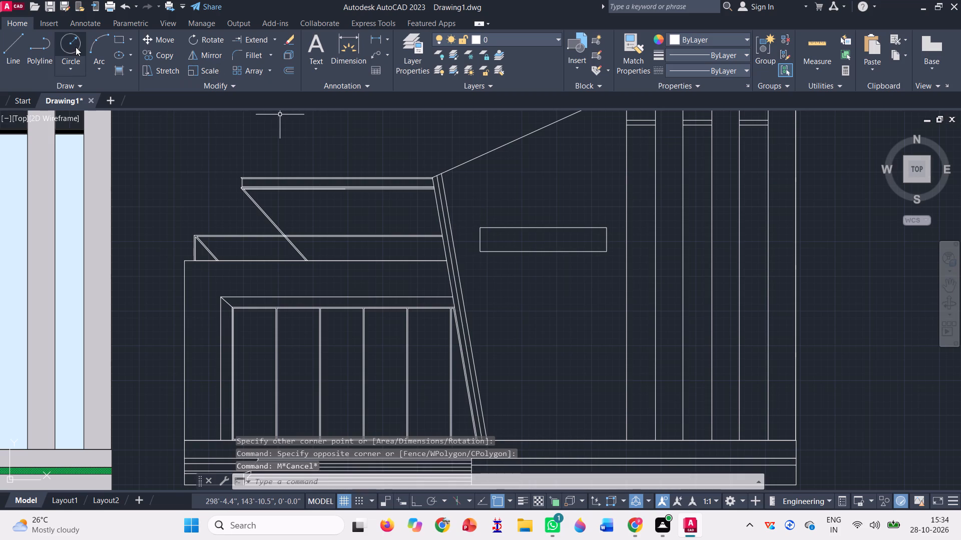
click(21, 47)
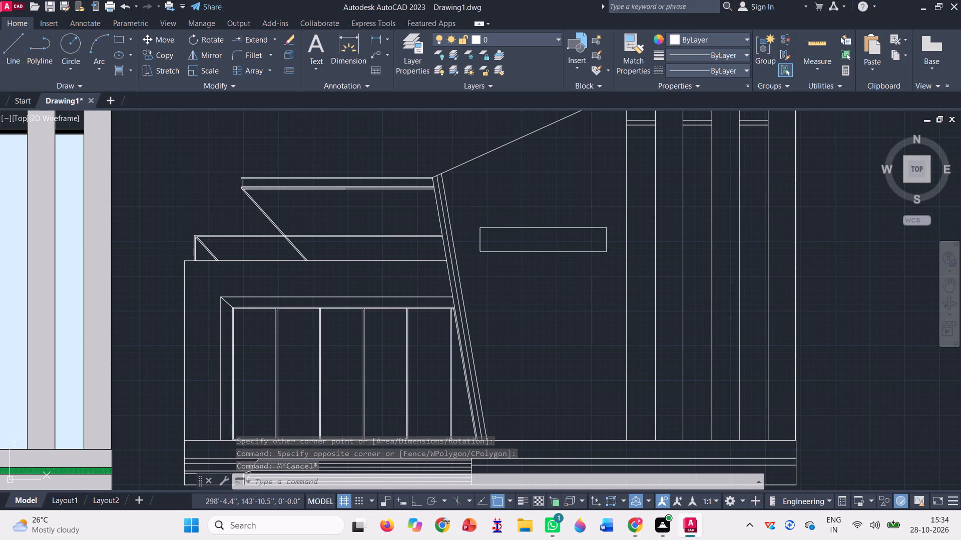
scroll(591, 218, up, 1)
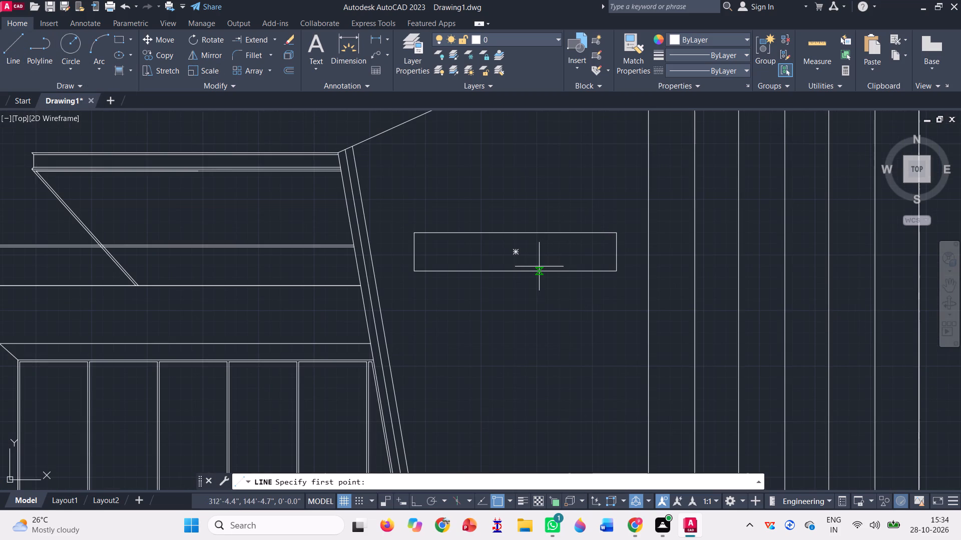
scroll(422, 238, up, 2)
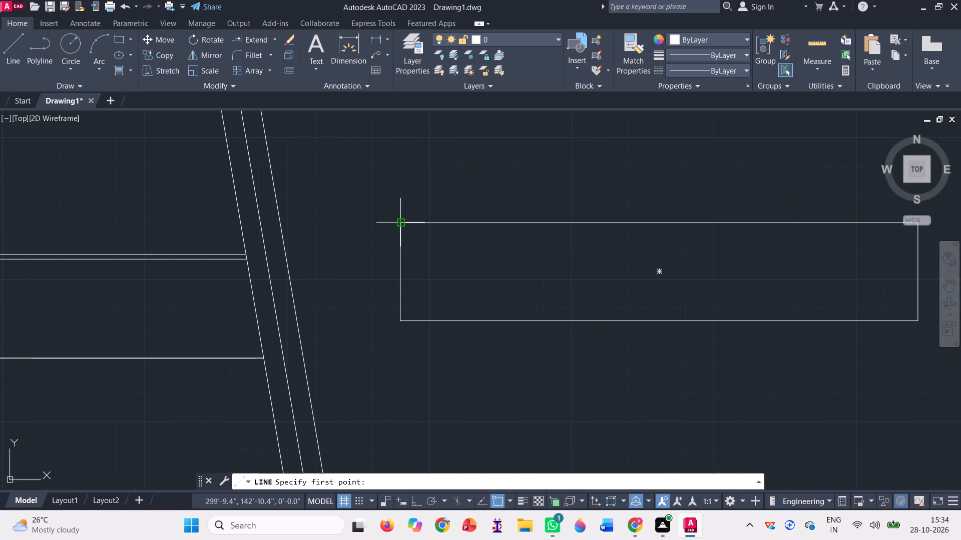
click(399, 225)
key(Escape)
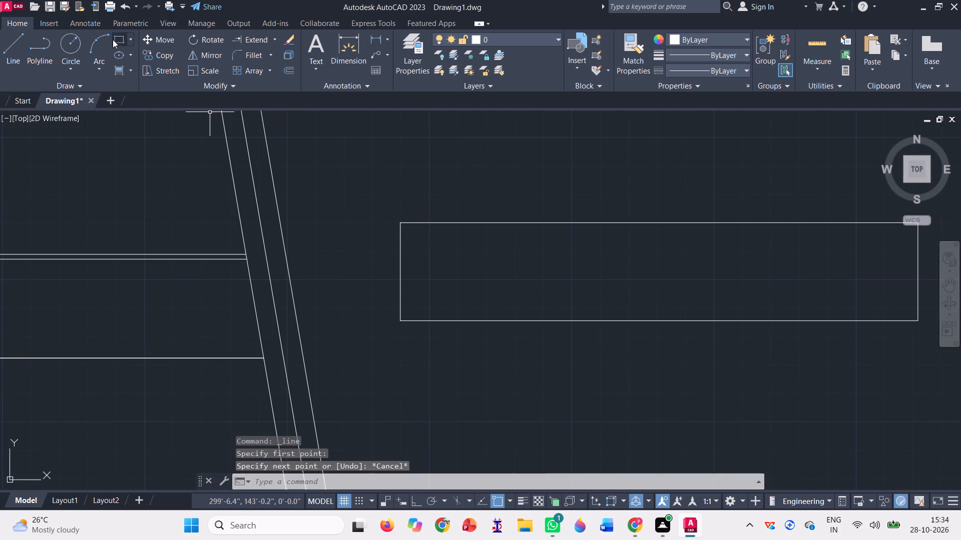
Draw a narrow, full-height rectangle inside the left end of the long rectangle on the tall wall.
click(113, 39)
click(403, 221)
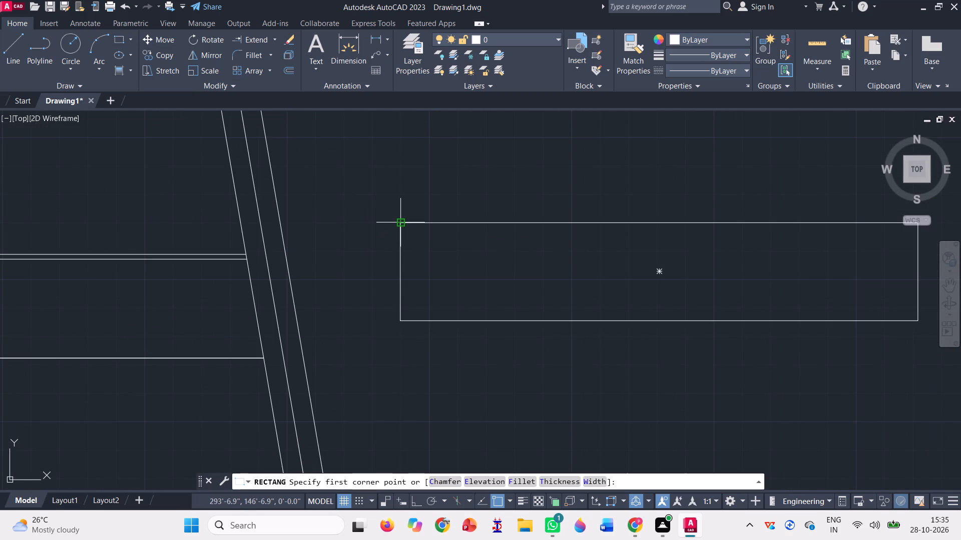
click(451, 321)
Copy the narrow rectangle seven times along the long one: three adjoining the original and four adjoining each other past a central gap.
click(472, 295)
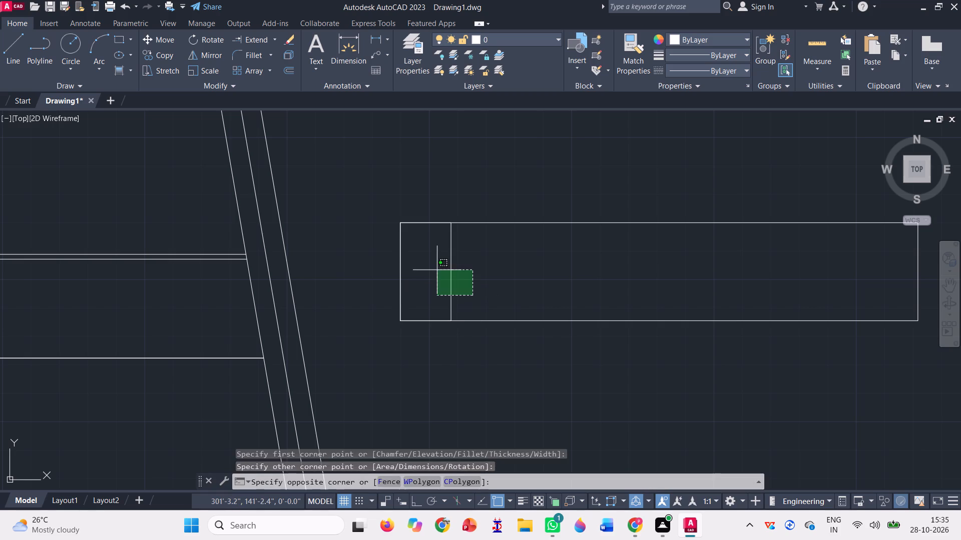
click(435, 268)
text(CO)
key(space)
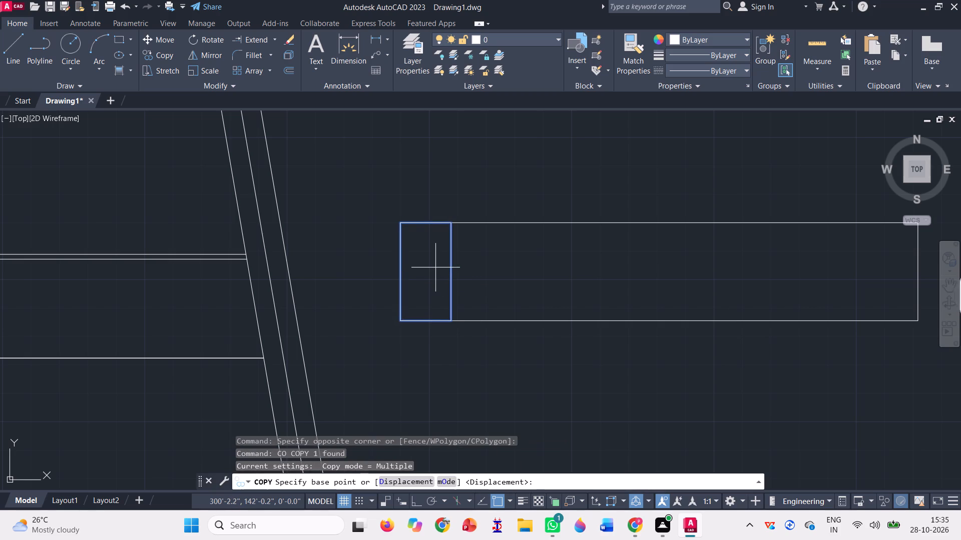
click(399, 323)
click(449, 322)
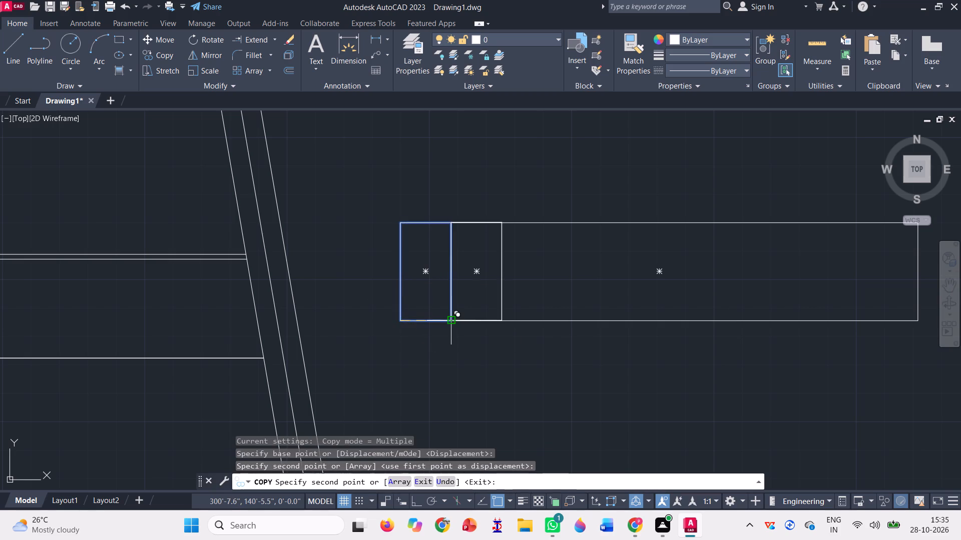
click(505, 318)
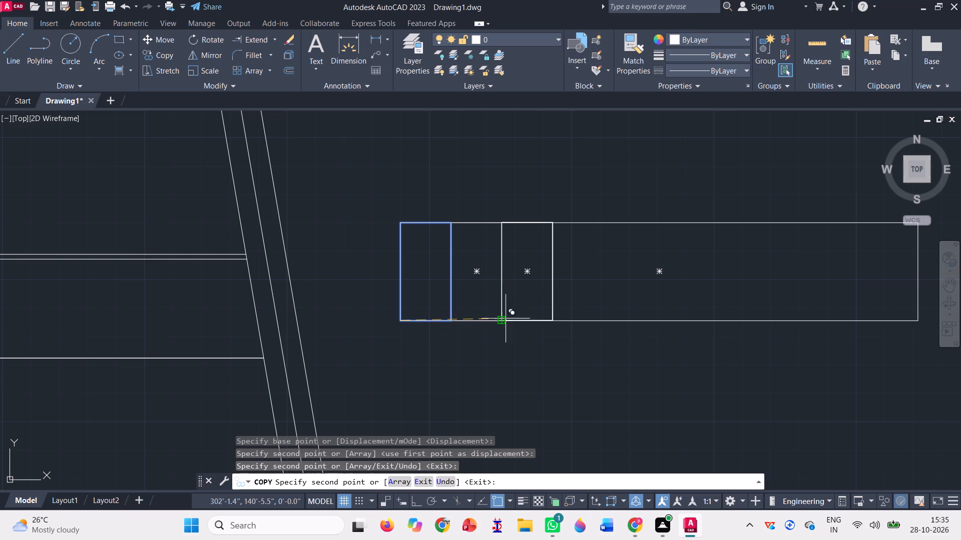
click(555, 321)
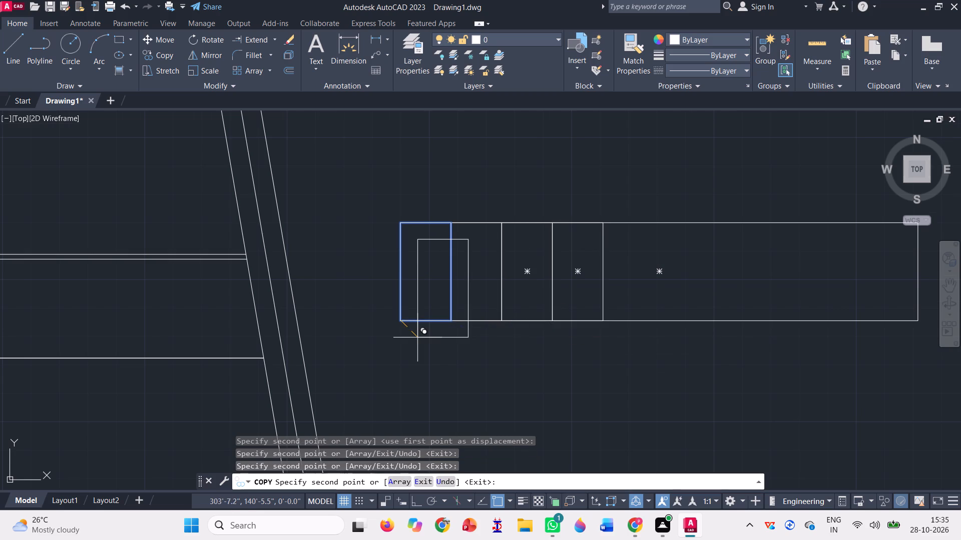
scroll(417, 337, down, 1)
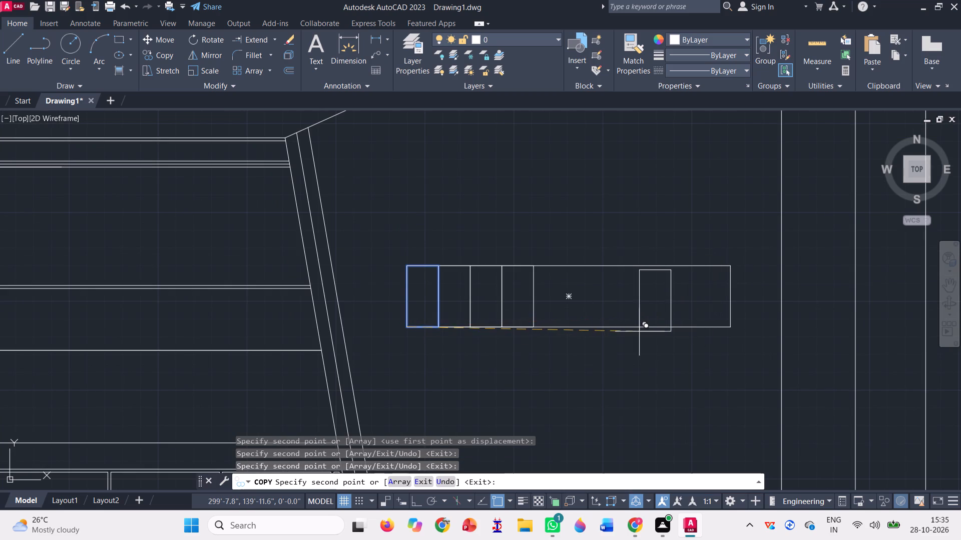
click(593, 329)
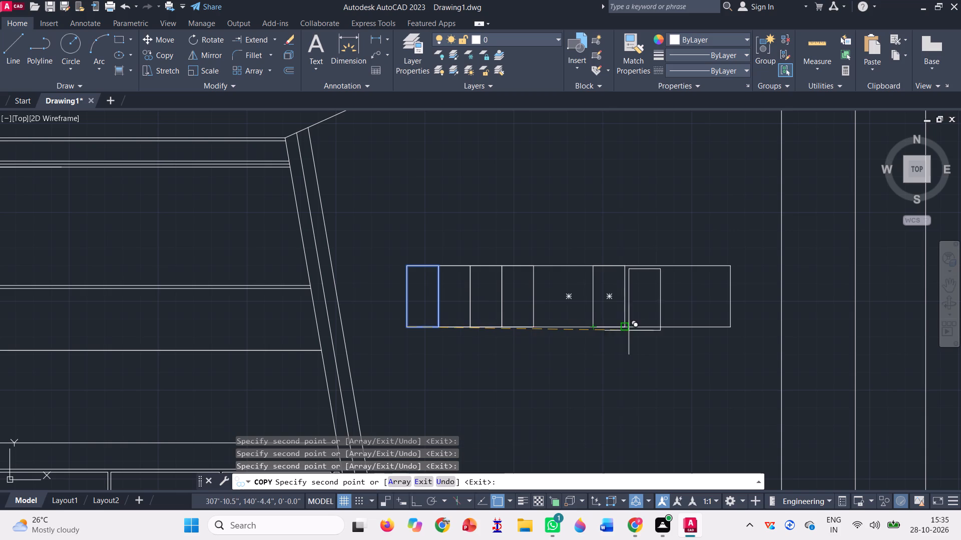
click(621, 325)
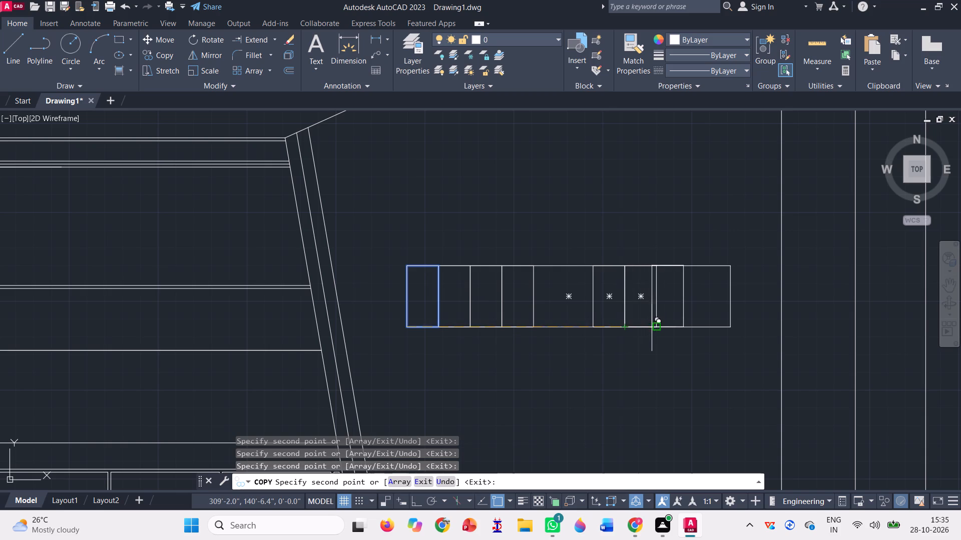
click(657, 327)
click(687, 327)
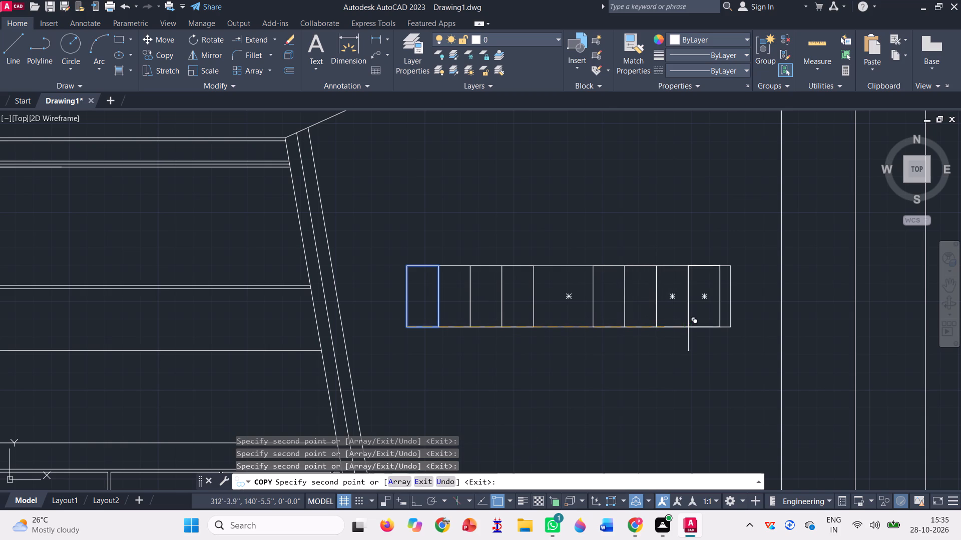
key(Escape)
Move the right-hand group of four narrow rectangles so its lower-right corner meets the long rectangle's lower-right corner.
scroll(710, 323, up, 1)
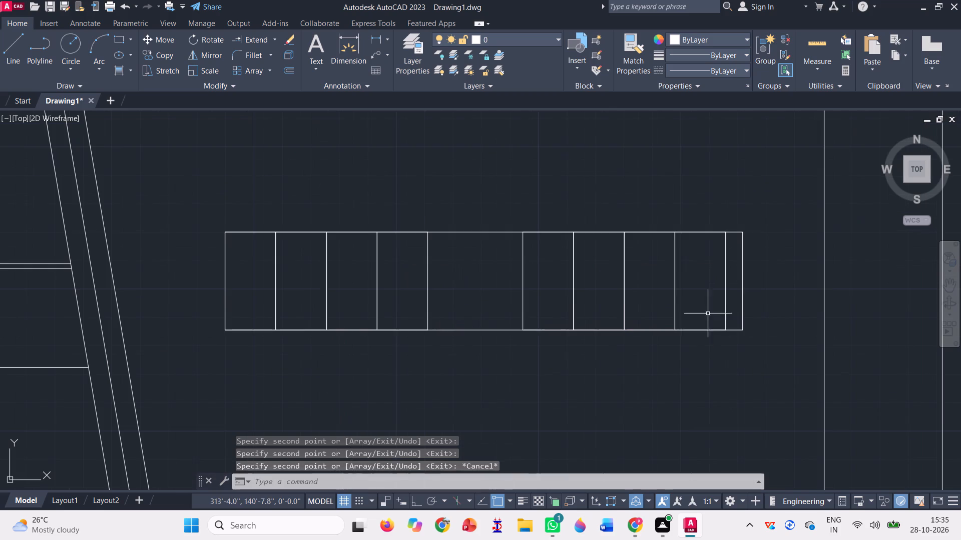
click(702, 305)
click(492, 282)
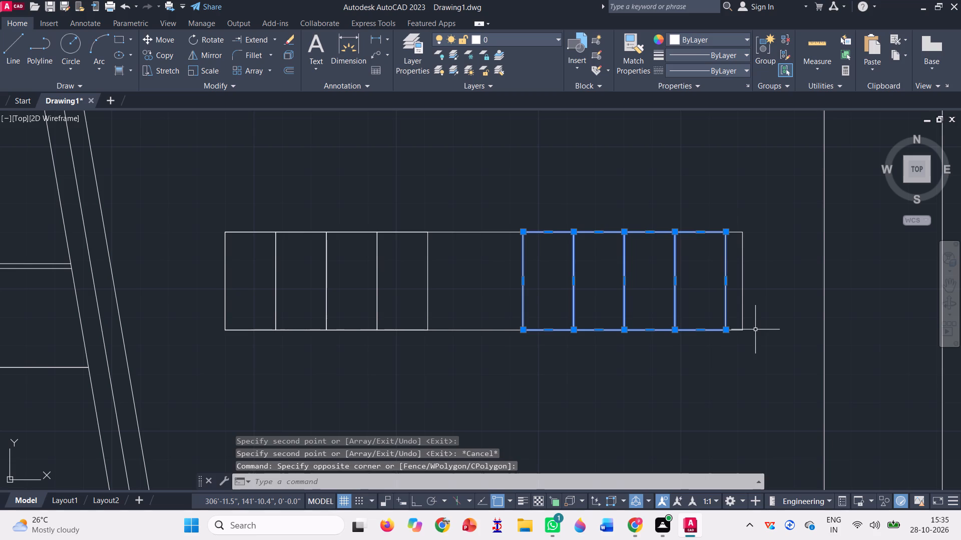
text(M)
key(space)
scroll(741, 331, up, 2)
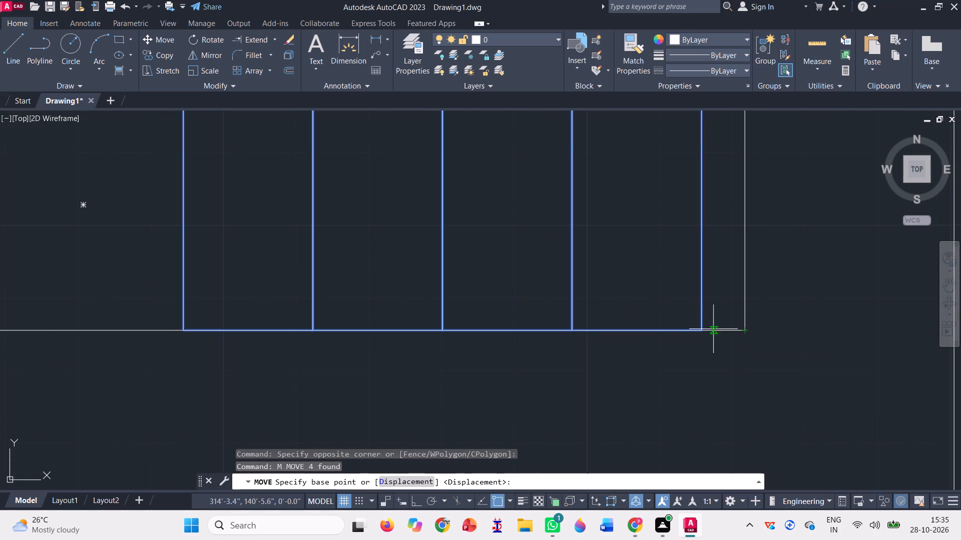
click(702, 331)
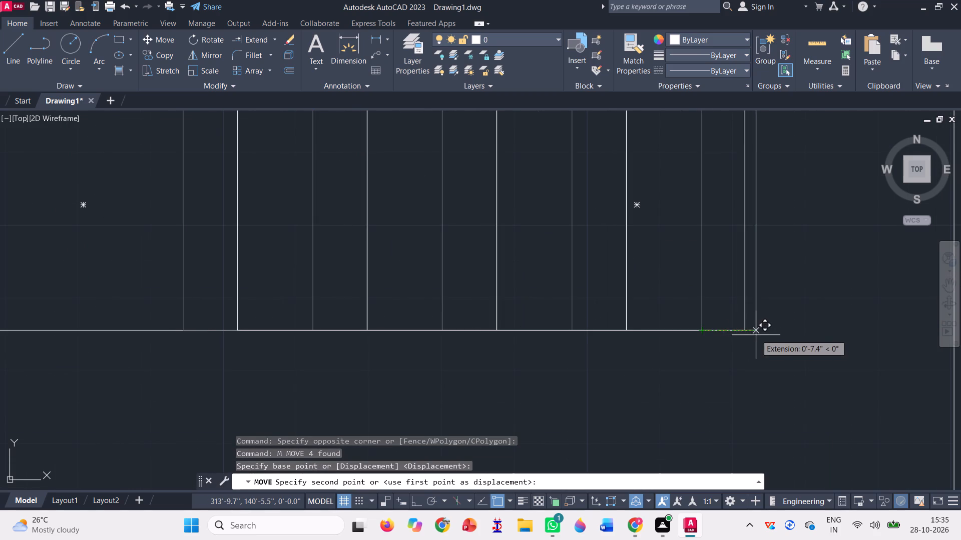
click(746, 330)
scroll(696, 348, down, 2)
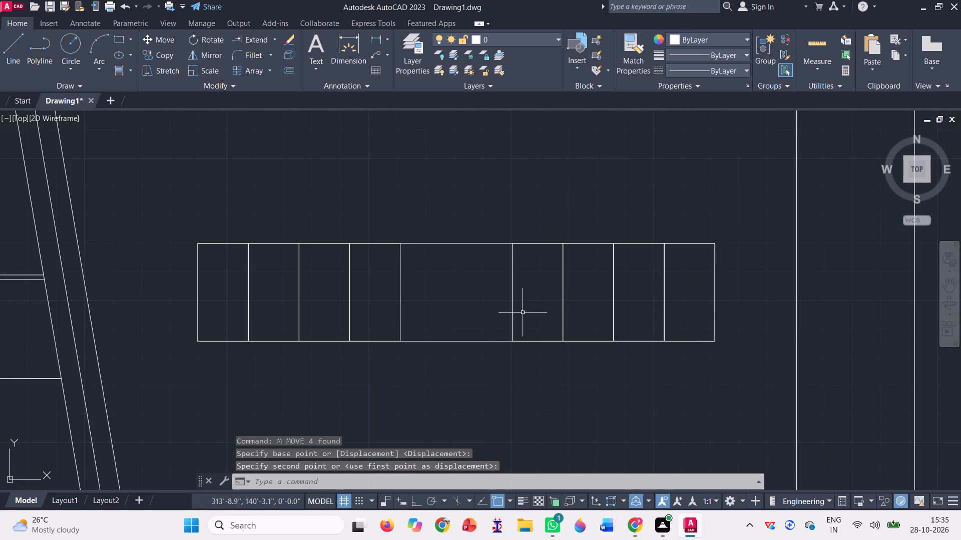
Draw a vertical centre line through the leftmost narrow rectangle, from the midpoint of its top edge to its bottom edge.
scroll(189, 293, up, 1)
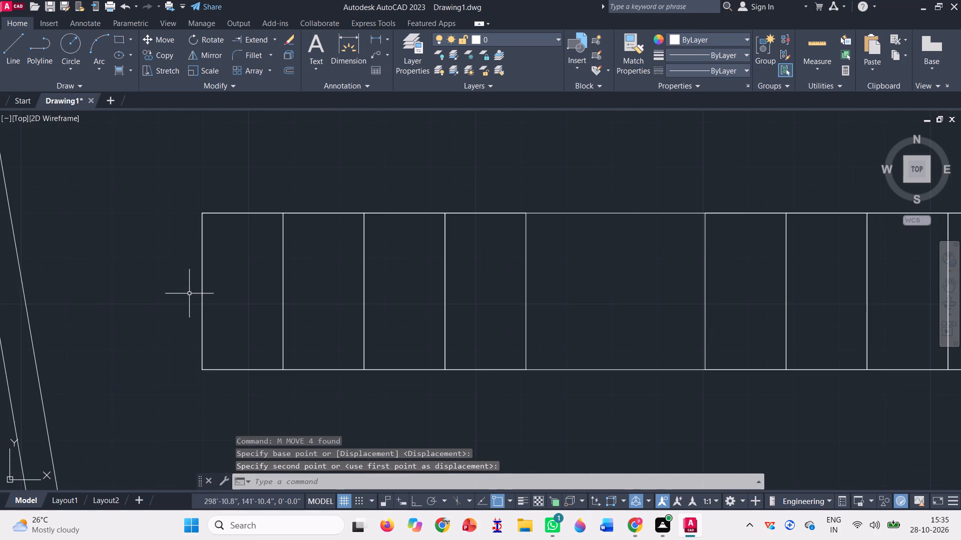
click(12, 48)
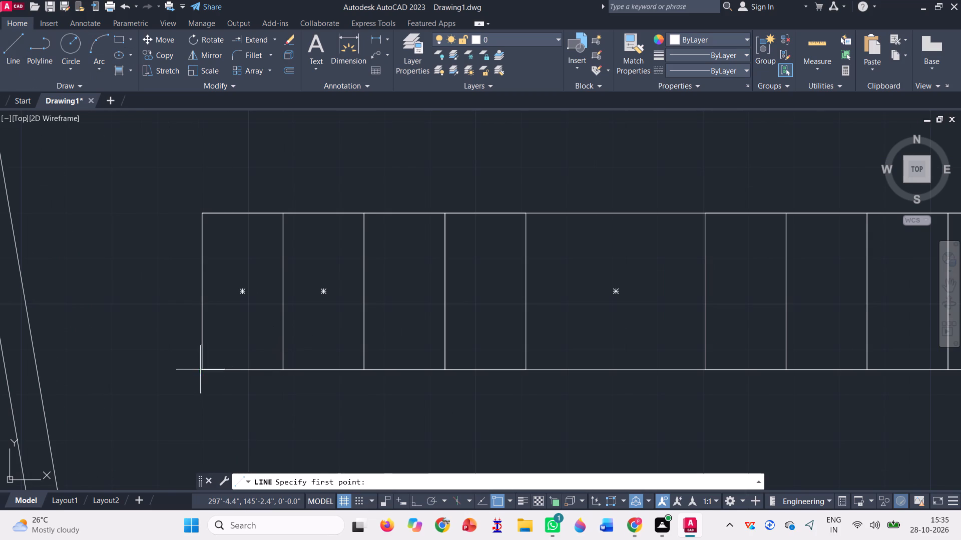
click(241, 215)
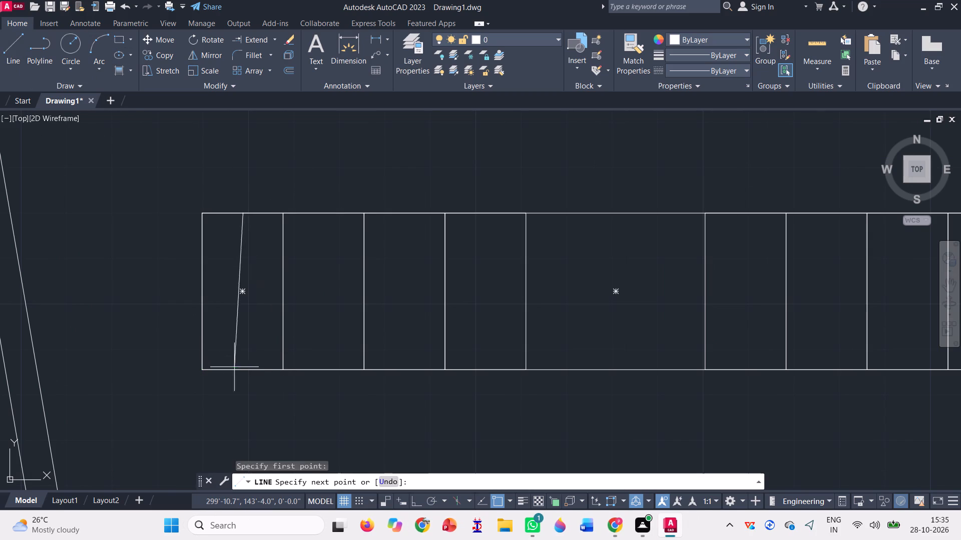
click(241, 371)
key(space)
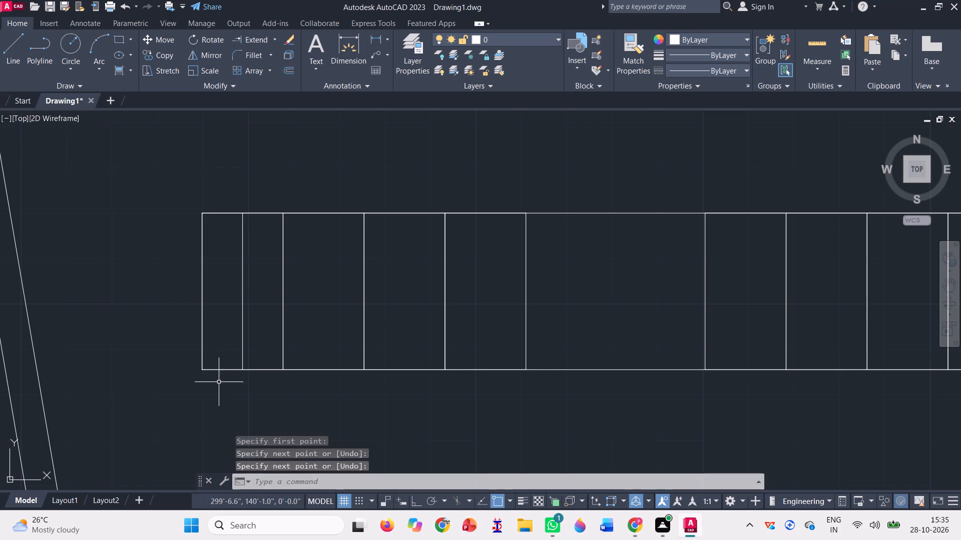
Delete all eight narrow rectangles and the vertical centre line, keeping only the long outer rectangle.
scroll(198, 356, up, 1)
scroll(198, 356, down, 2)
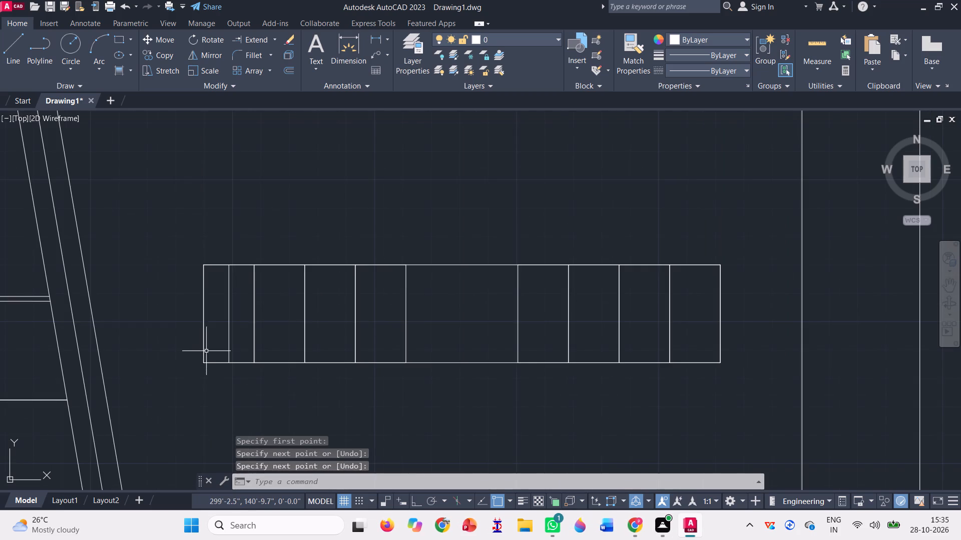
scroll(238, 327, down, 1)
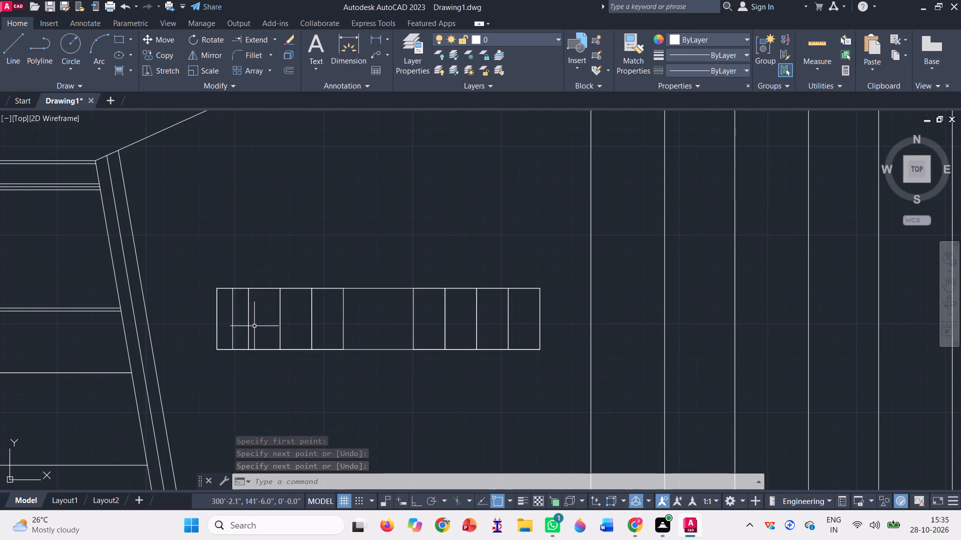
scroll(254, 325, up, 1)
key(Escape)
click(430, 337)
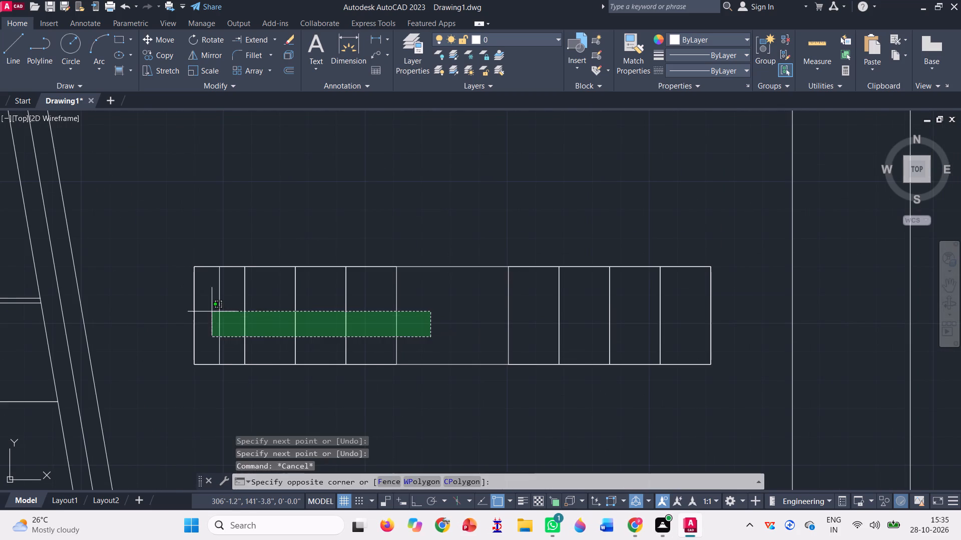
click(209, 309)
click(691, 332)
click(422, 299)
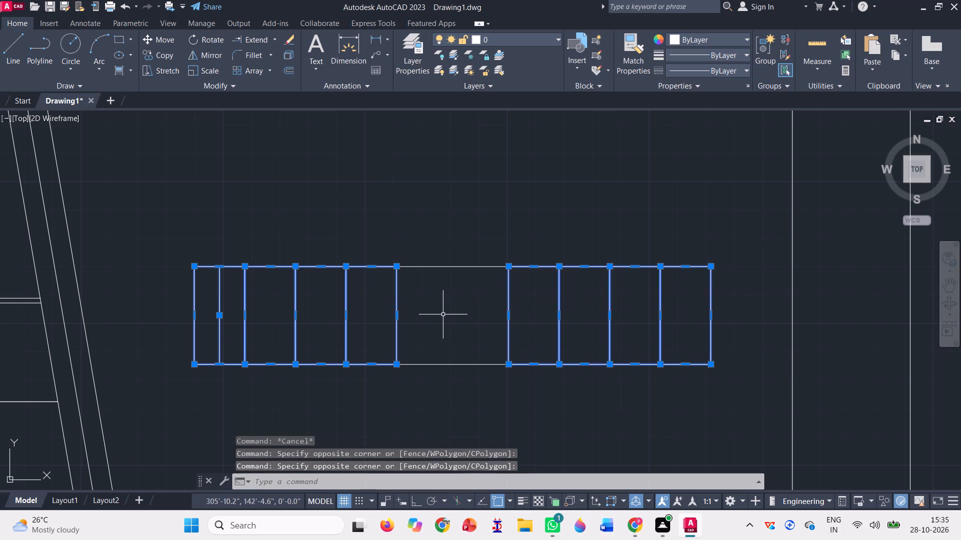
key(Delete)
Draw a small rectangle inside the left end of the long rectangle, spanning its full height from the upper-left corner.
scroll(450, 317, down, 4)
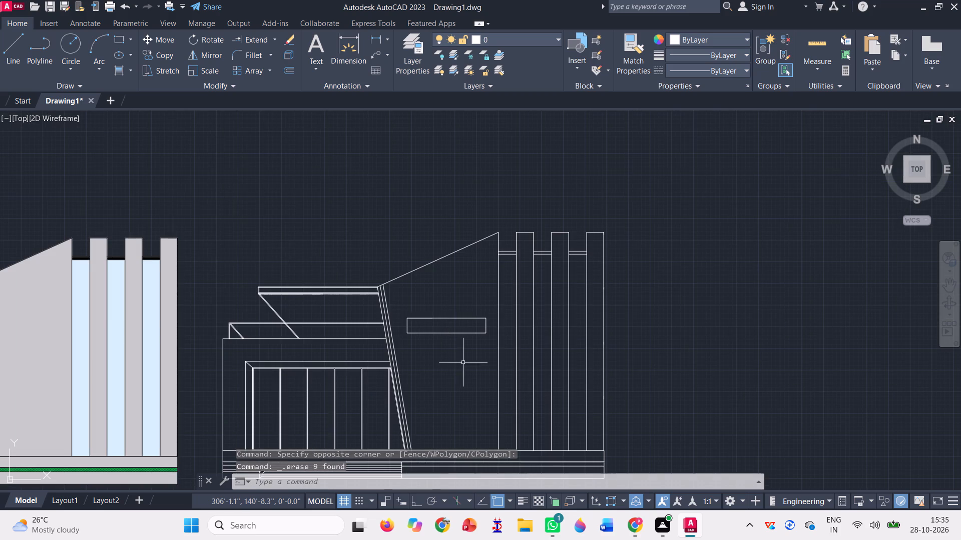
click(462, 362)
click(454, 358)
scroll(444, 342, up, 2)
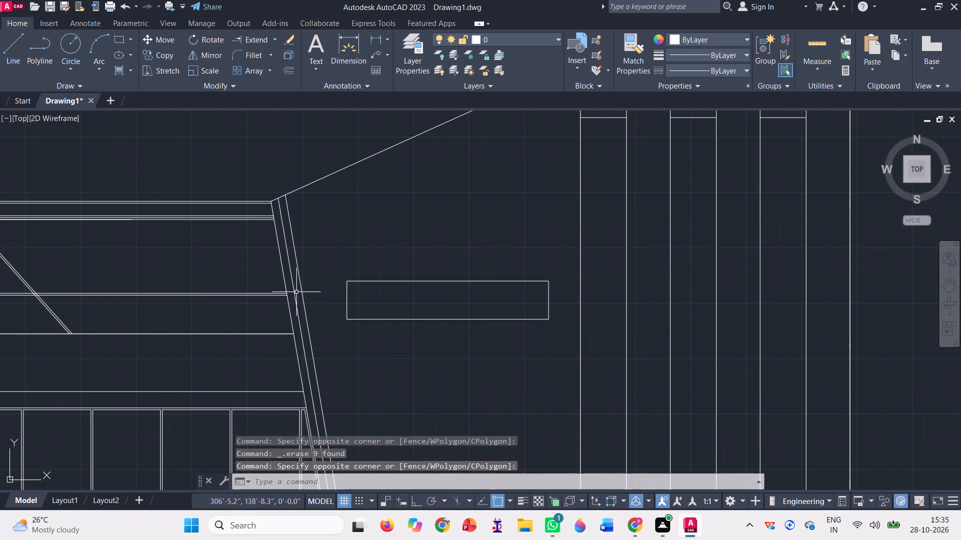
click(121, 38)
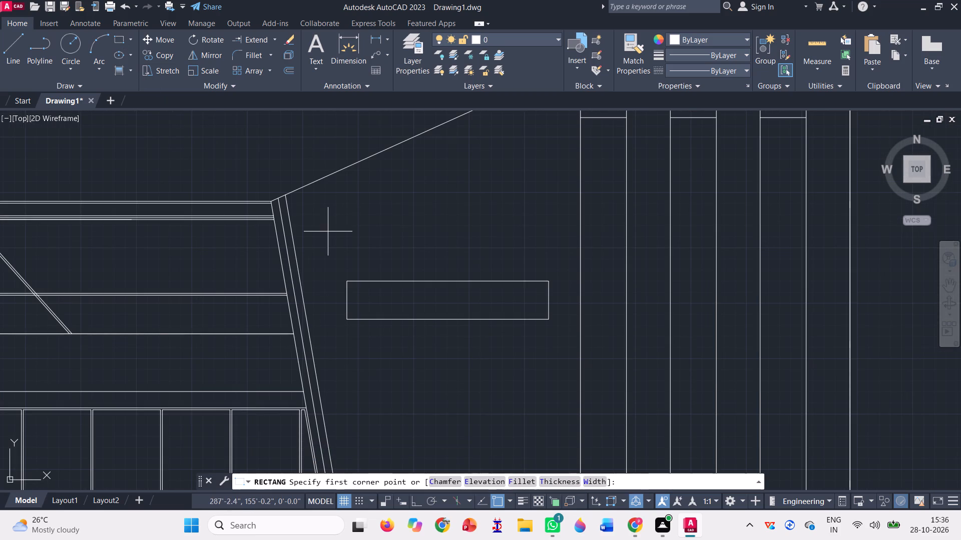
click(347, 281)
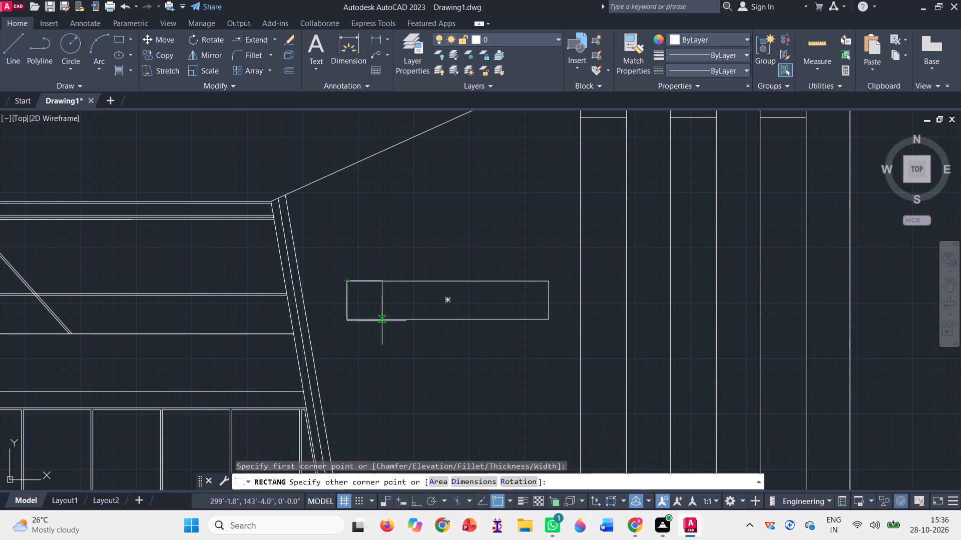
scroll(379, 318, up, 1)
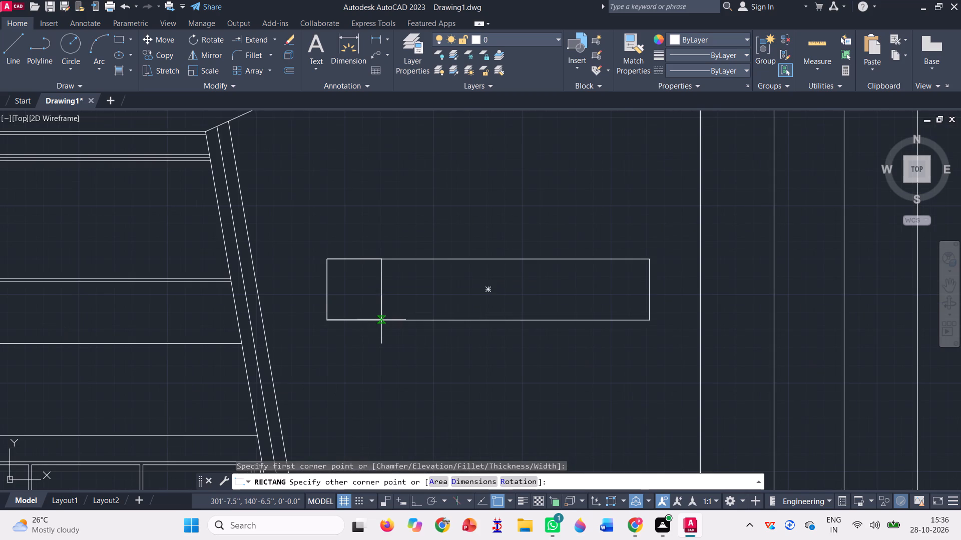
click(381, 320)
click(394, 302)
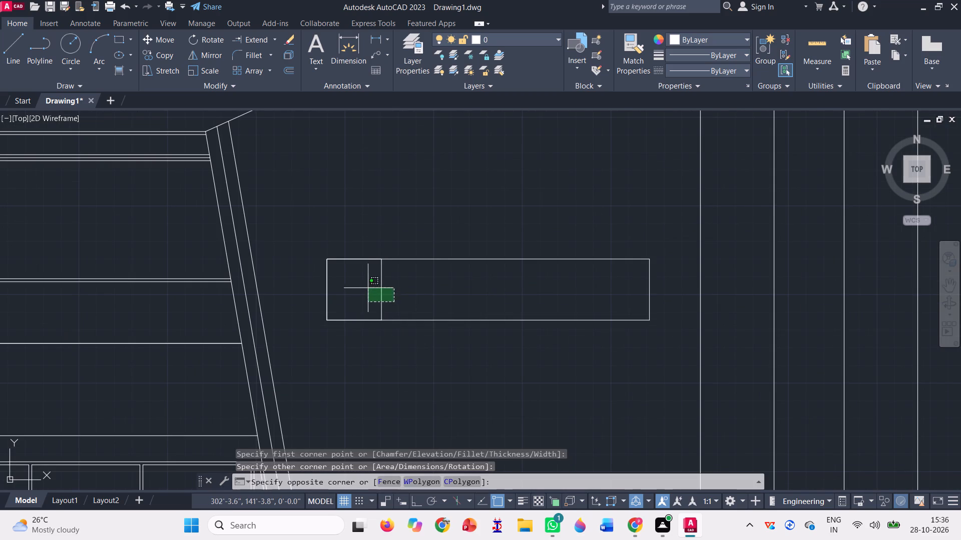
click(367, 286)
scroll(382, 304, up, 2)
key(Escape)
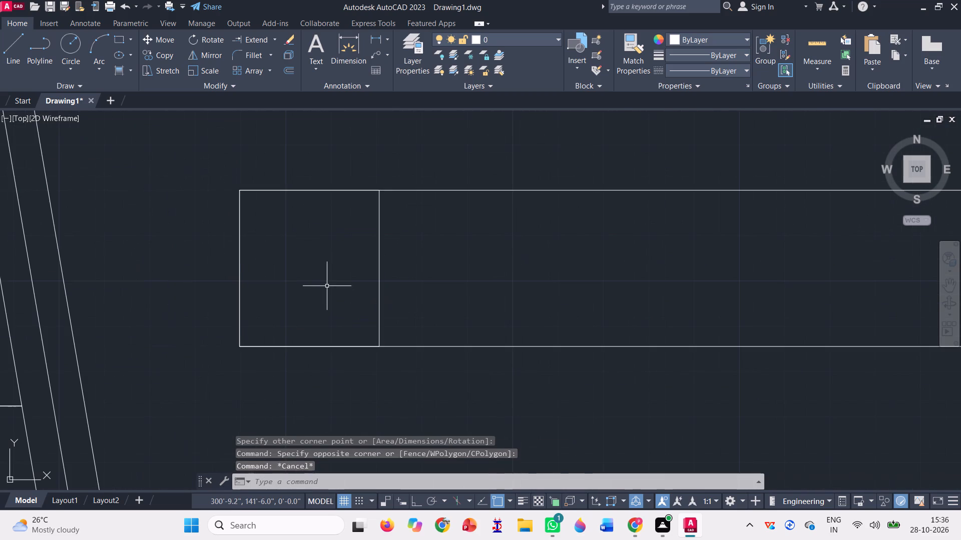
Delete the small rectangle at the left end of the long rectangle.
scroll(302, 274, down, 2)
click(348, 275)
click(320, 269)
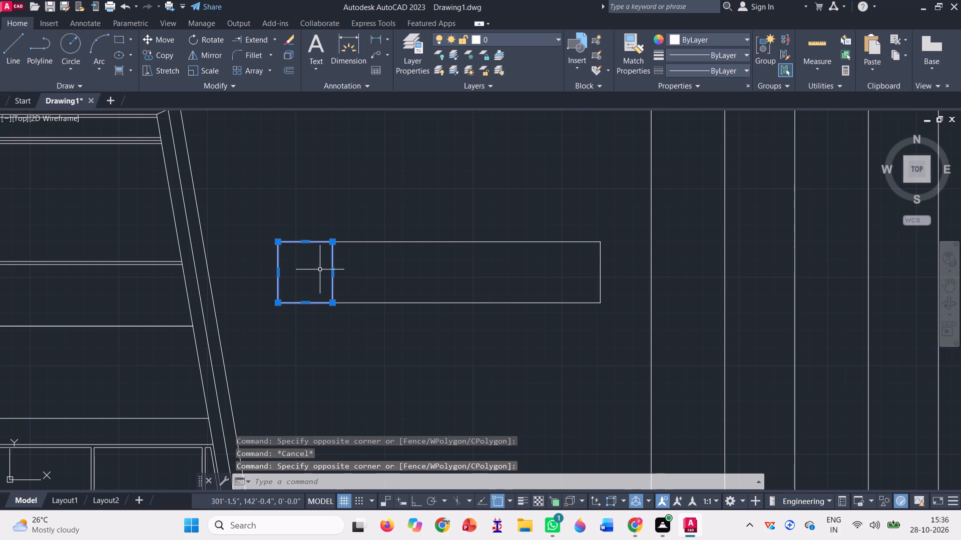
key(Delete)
Copy the long rectangle from its upper-left corner, once in place and once shifted right along its top edge.
scroll(320, 269, down, 1)
click(344, 304)
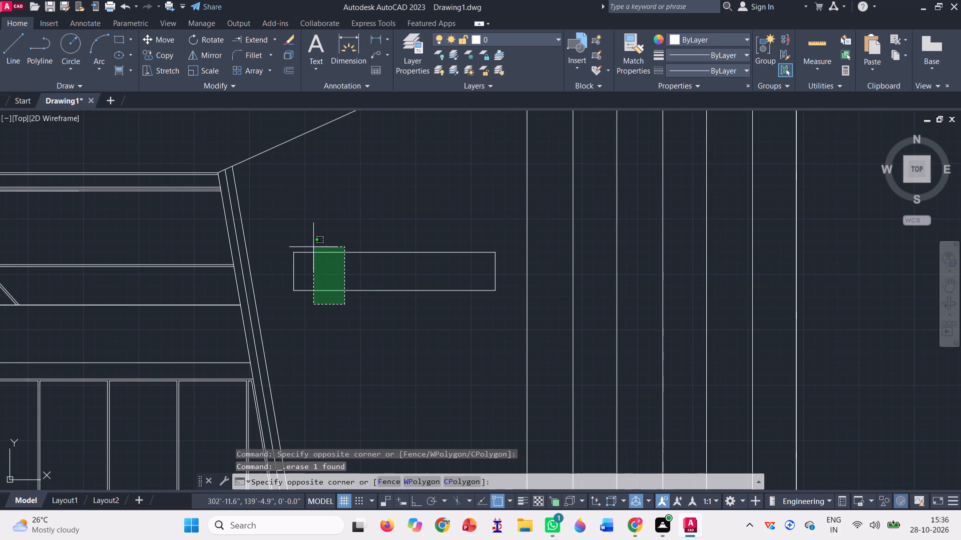
click(312, 245)
text(CO)
key(space)
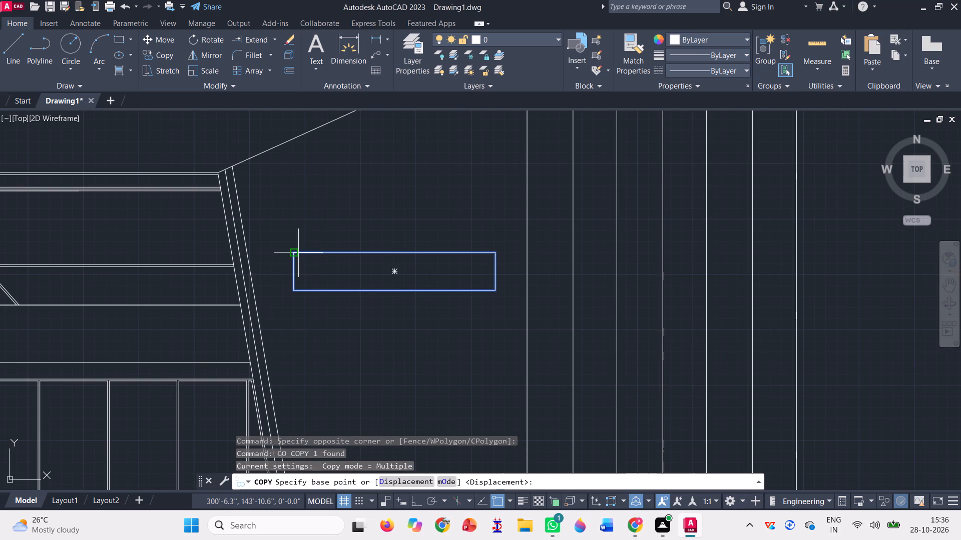
click(294, 251)
click(294, 251)
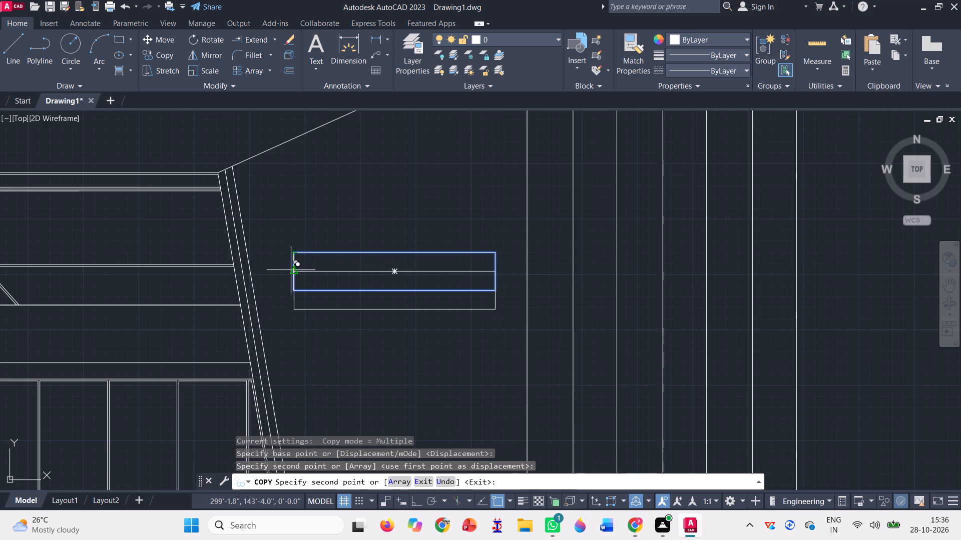
scroll(296, 254, up, 5)
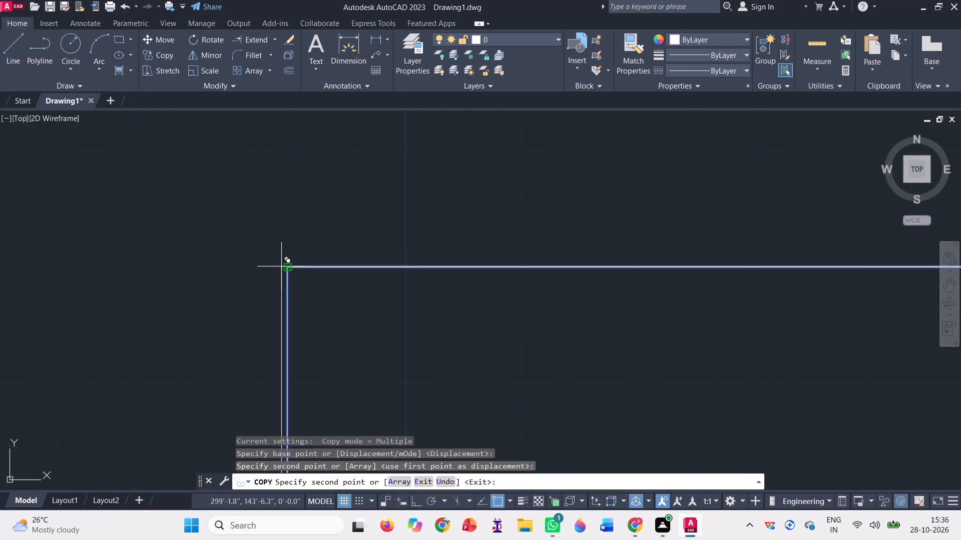
scroll(290, 269, up, 4)
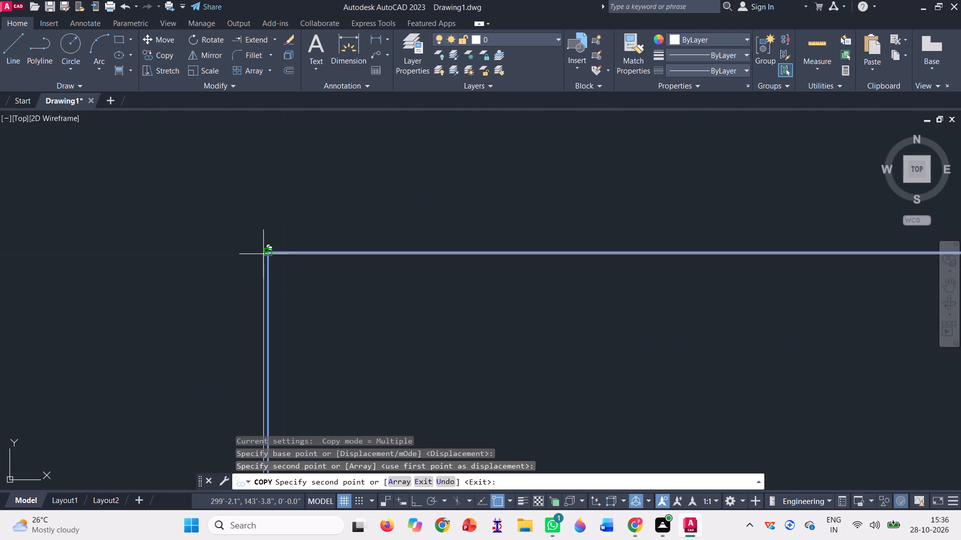
scroll(267, 251, down, 5)
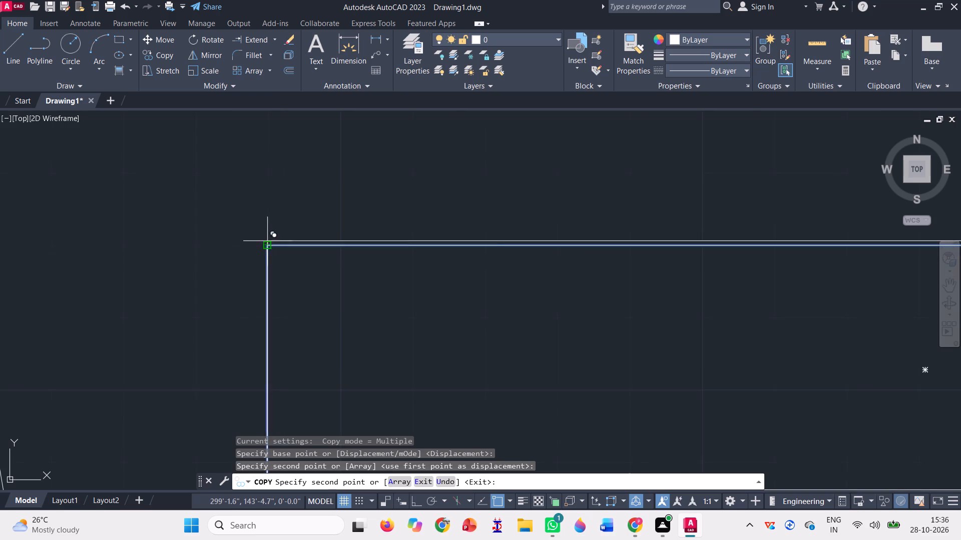
scroll(269, 245, down, 4)
scroll(297, 247, up, 3)
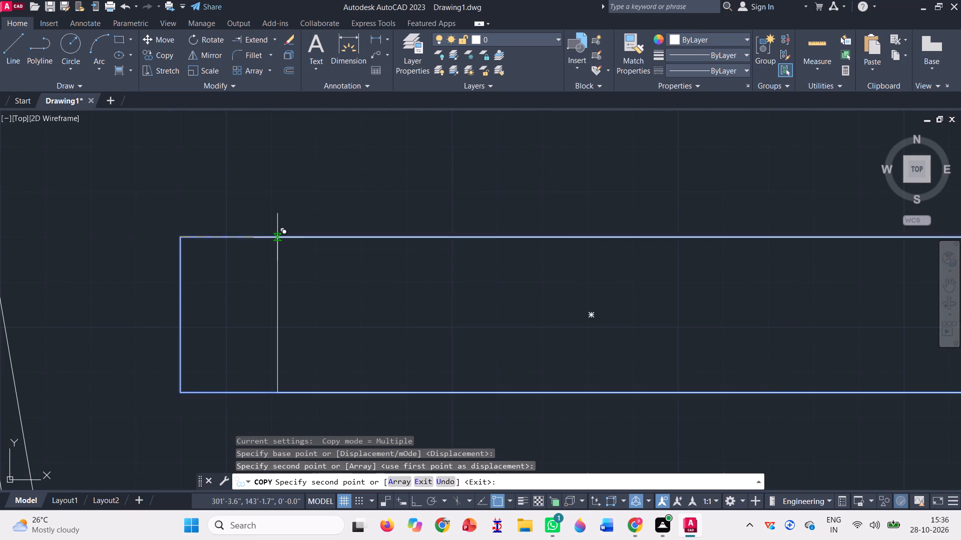
click(322, 237)
scroll(315, 244, down, 3)
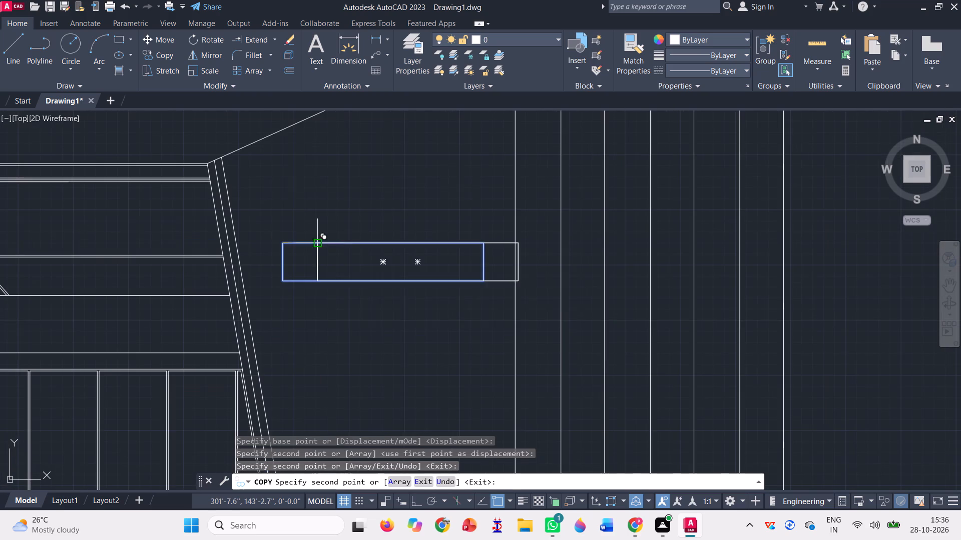
key(Escape)
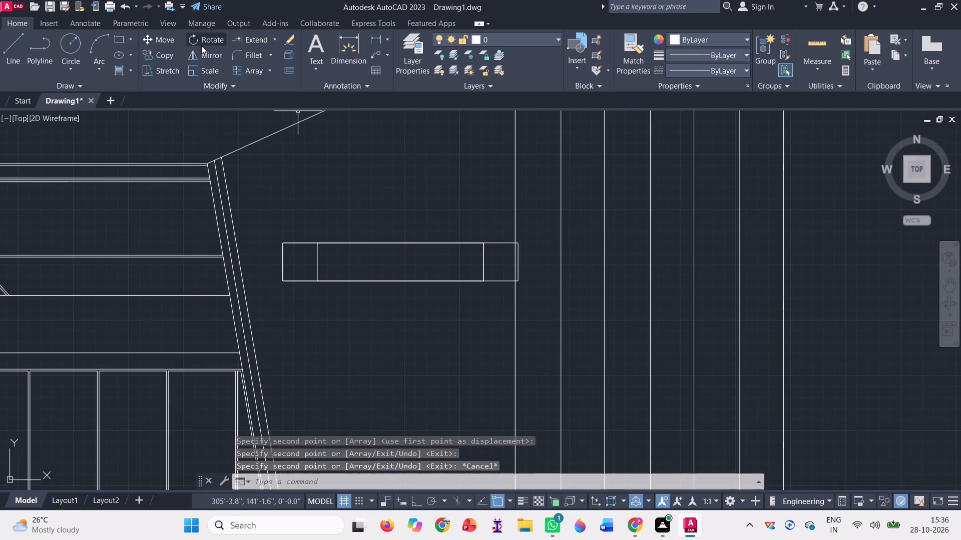
Rotate the shifted copy to 270° about its upper-left corner with Ortho on, so it stands vertically downward.
click(201, 45)
click(327, 260)
click(308, 260)
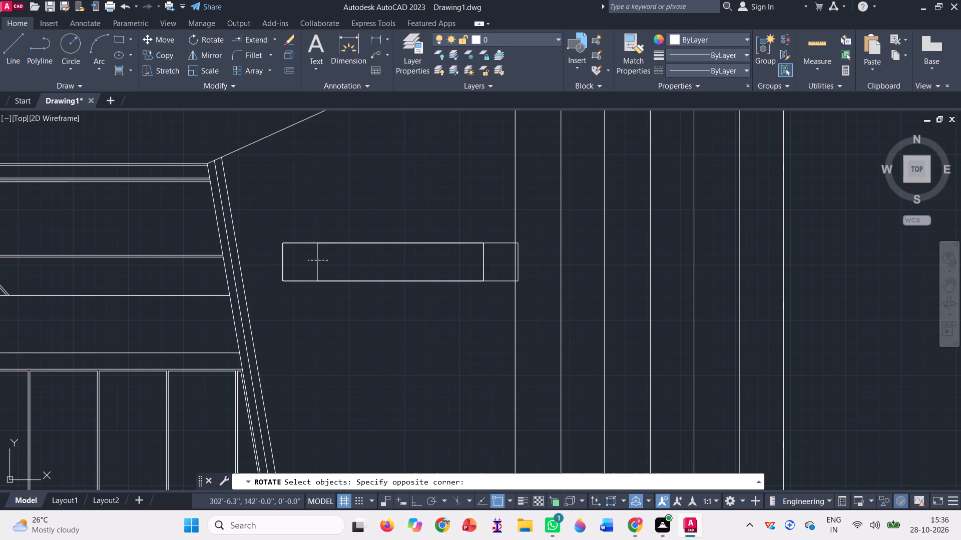
key(space)
scroll(318, 257, up, 3)
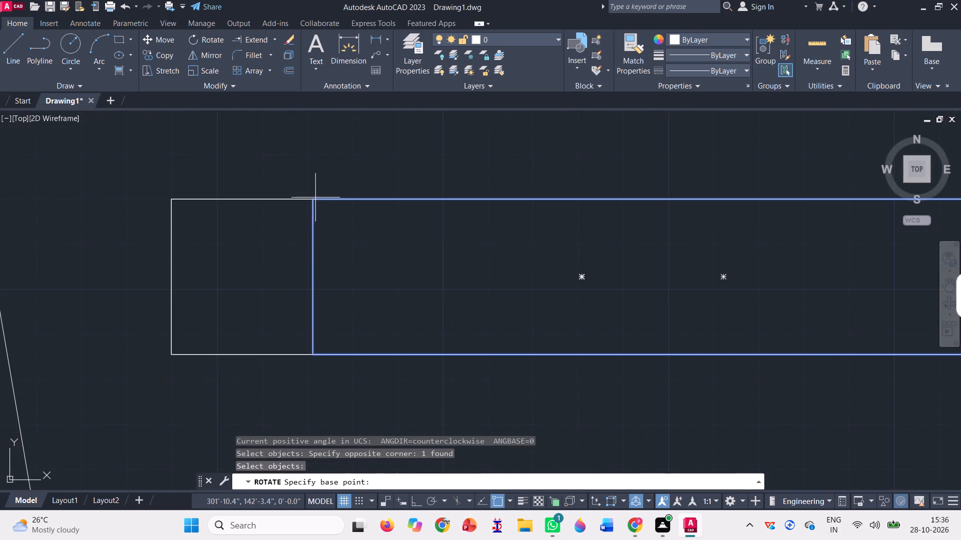
click(316, 194)
scroll(321, 287, down, 3)
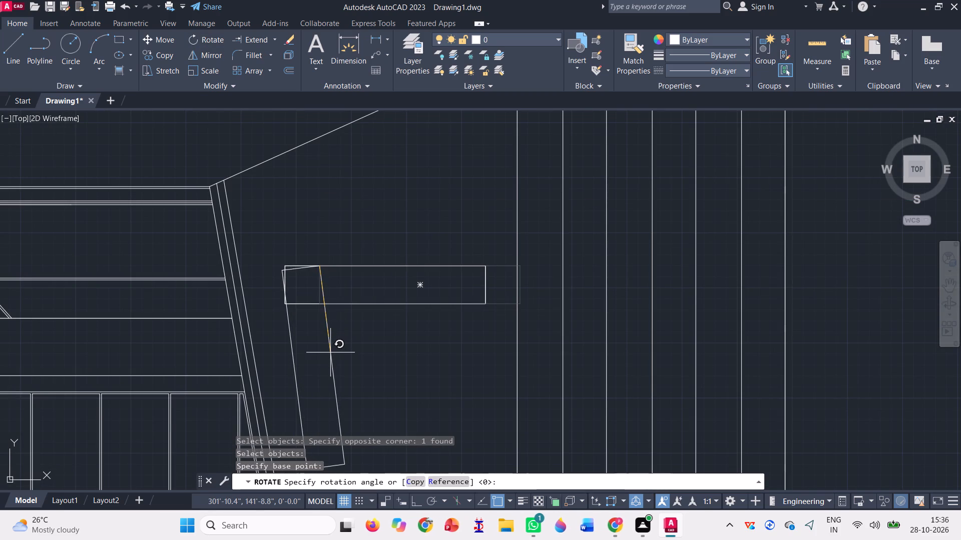
key(F8)
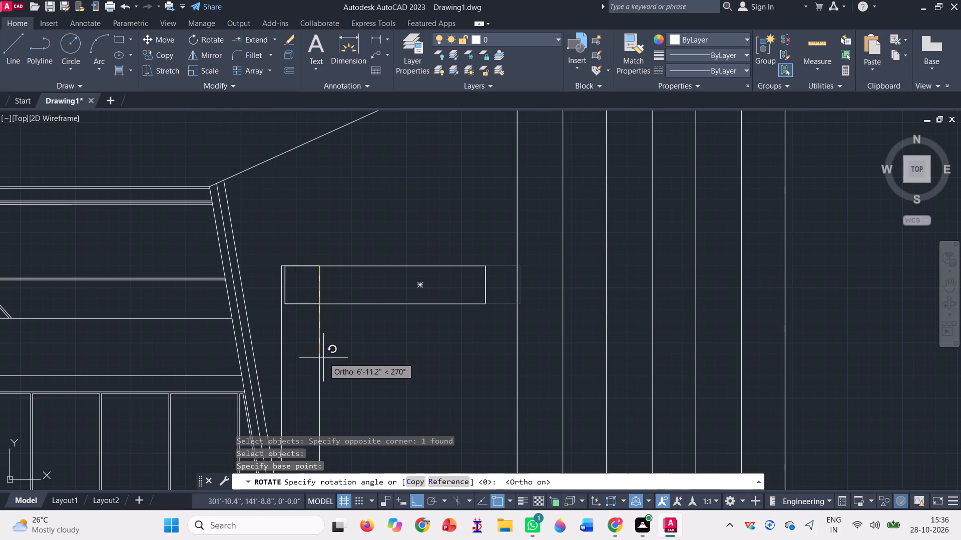
click(323, 357)
Move the vertical copy so its upper-left corner meets the long horizontal rectangle's upper-left corner.
scroll(308, 278, up, 2)
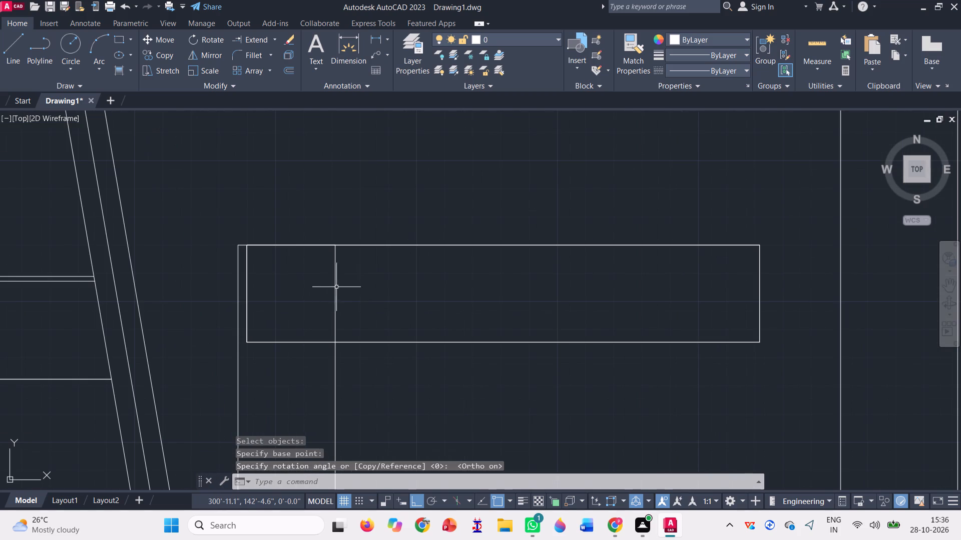
click(346, 291)
click(319, 287)
text(M)
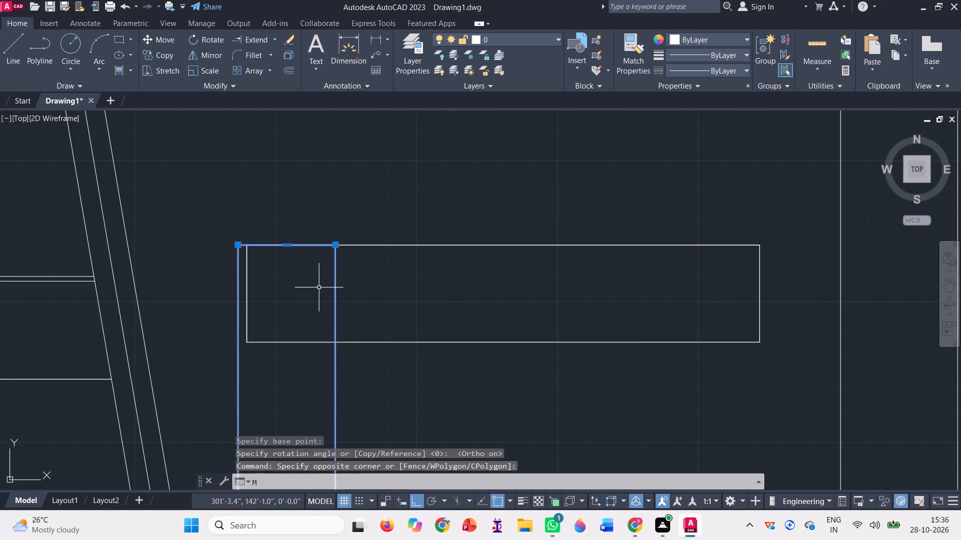
key(space)
scroll(296, 268, up, 2)
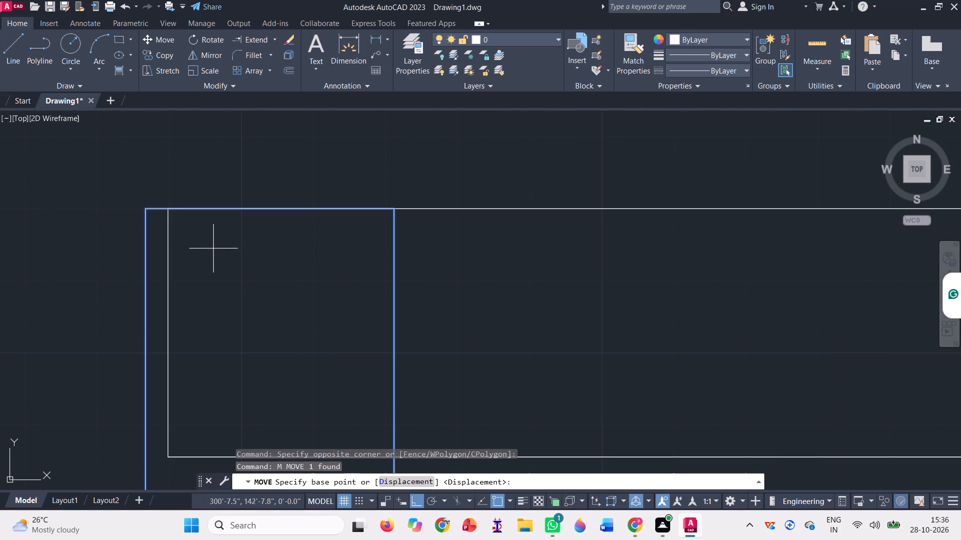
click(147, 209)
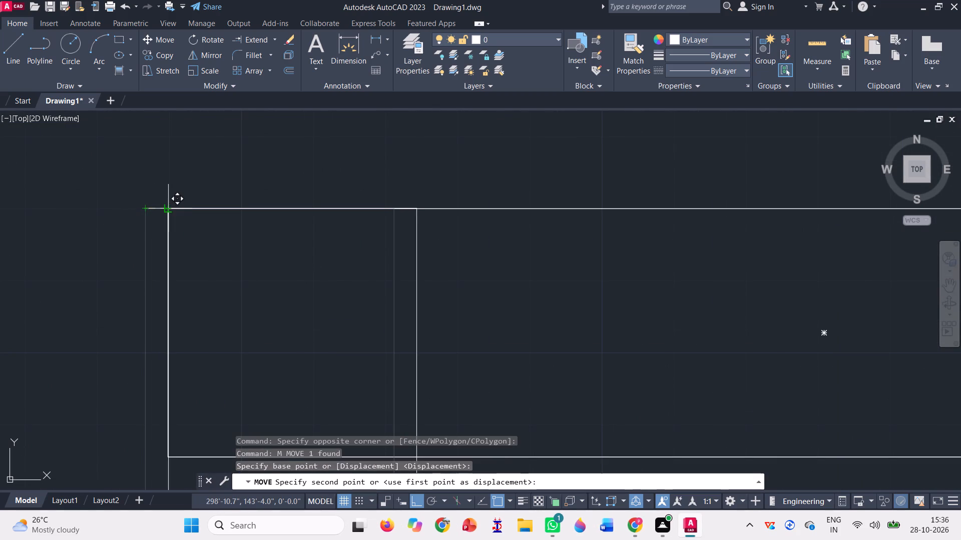
click(166, 209)
scroll(193, 229, down, 2)
scroll(235, 229, down, 1)
key(space)
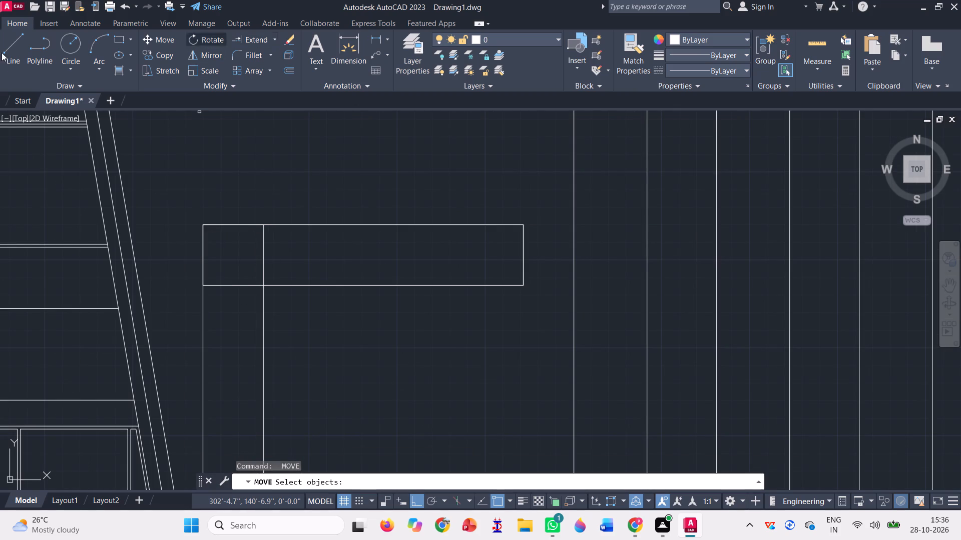
Draw a square over the overlap of the horizontal and vertical rectangles, from the shared upper-left corner to their crossing point.
click(118, 39)
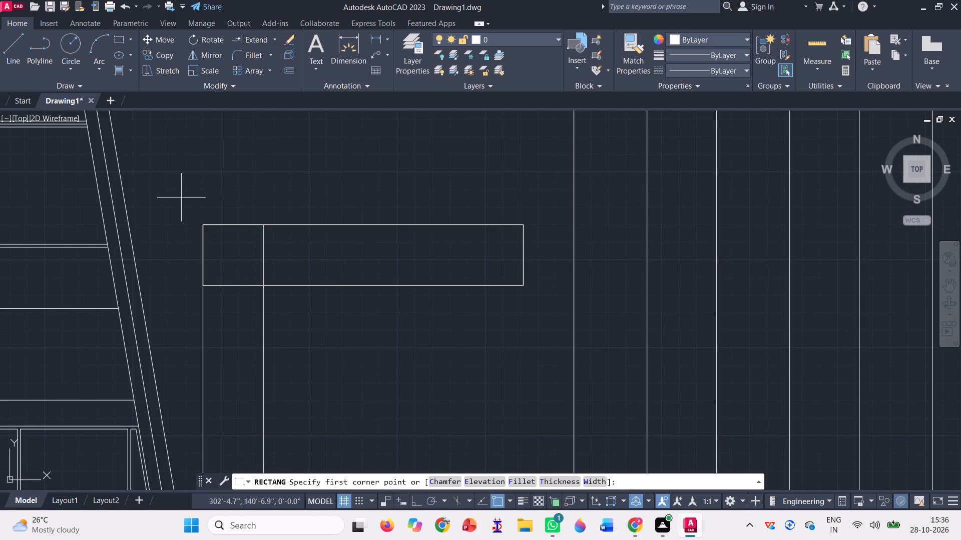
click(202, 227)
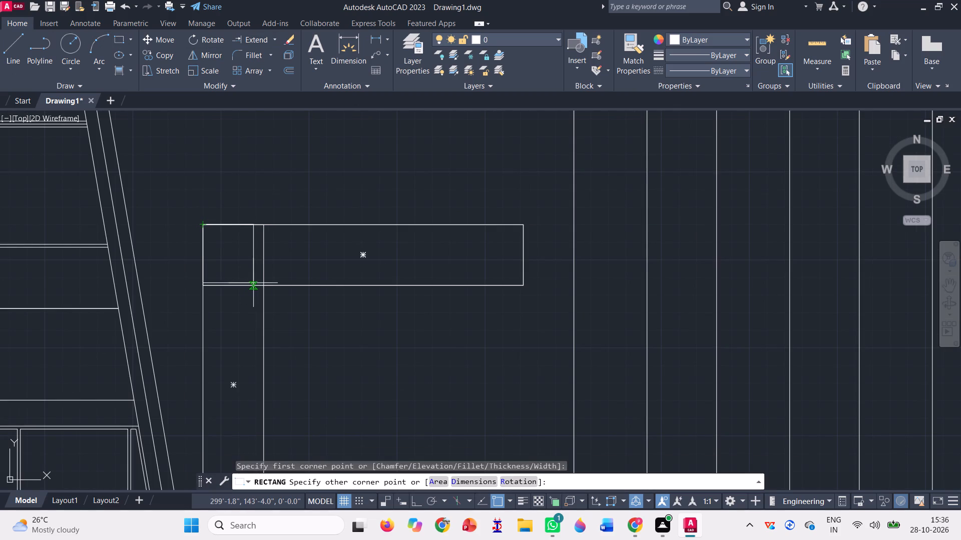
click(264, 287)
Delete the vertical rectangle, keeping the square and the long horizontal rectangle.
scroll(253, 216, down, 2)
click(281, 304)
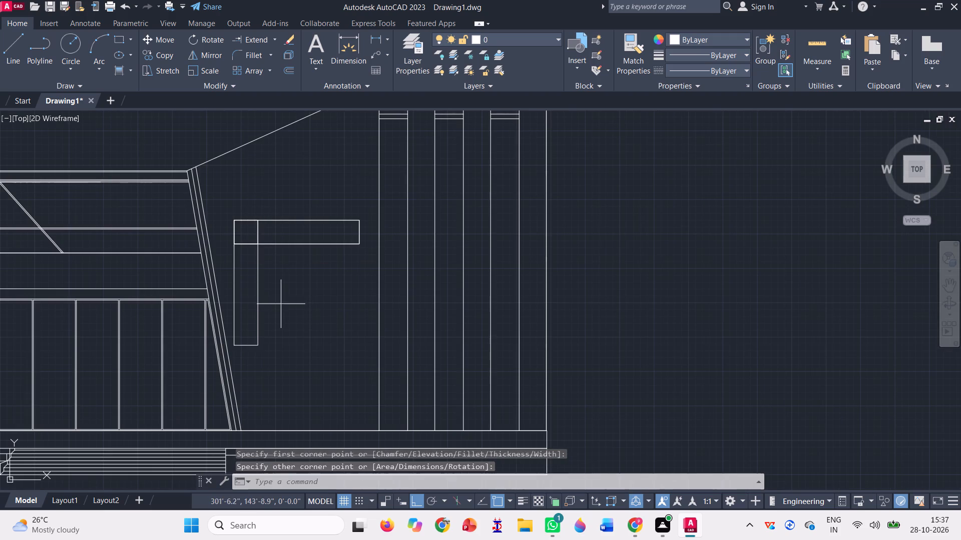
click(251, 288)
key(Delete)
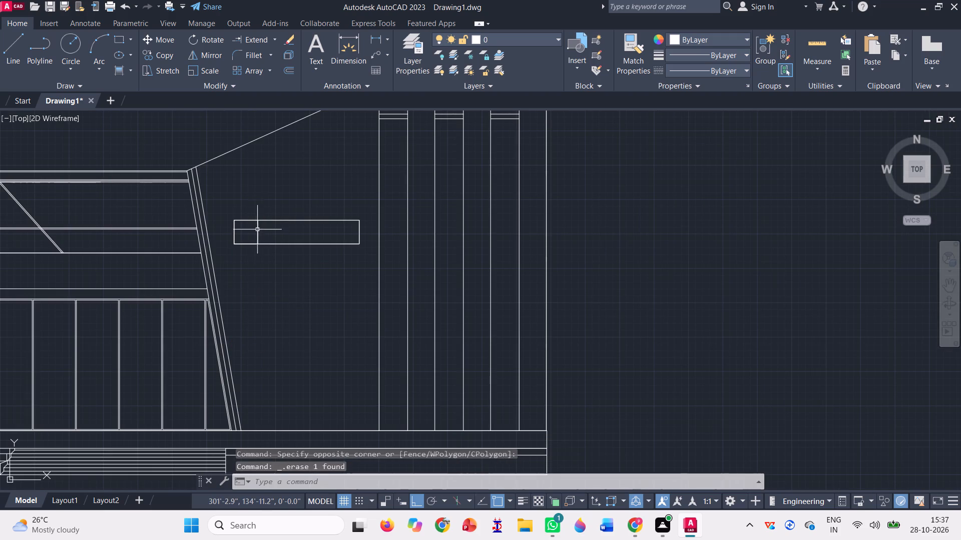
Copy the square three times along the long horizontal rectangle, edge to edge, to form a row of four squares.
scroll(255, 229, up, 2)
click(273, 246)
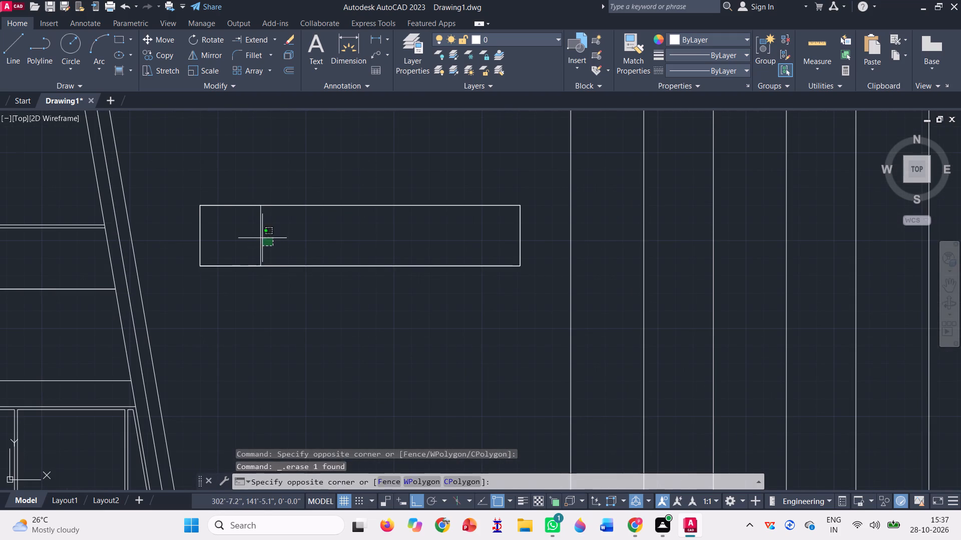
click(238, 231)
text(CO)
key(space)
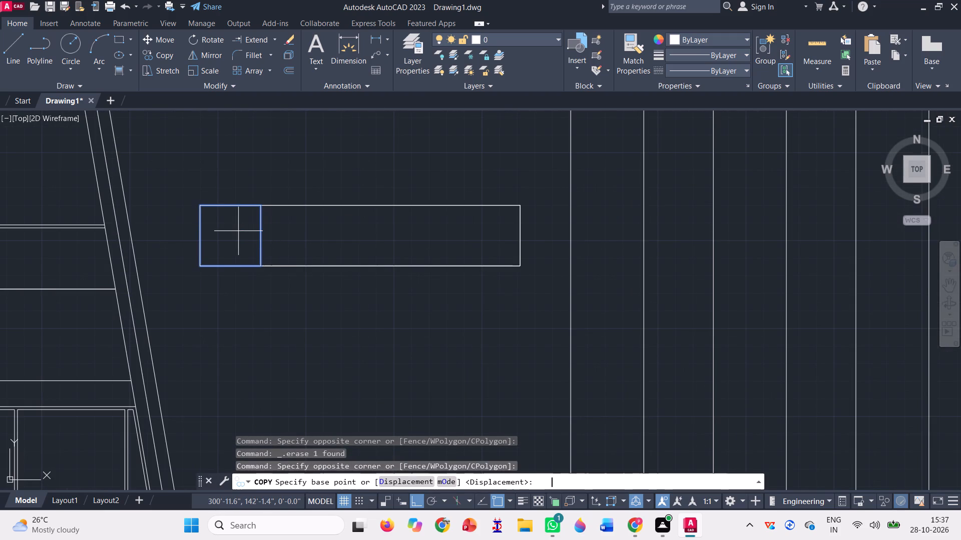
scroll(315, 207, up, 1)
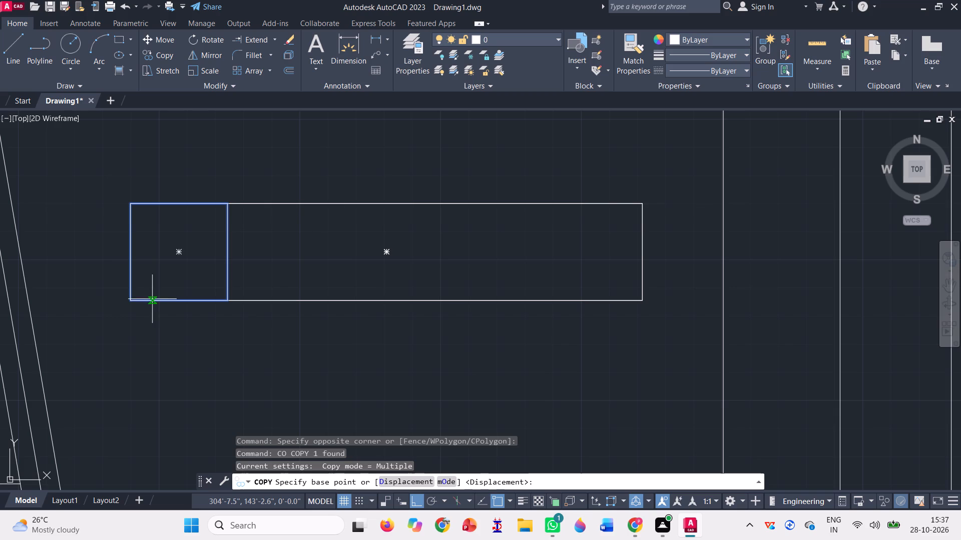
click(132, 303)
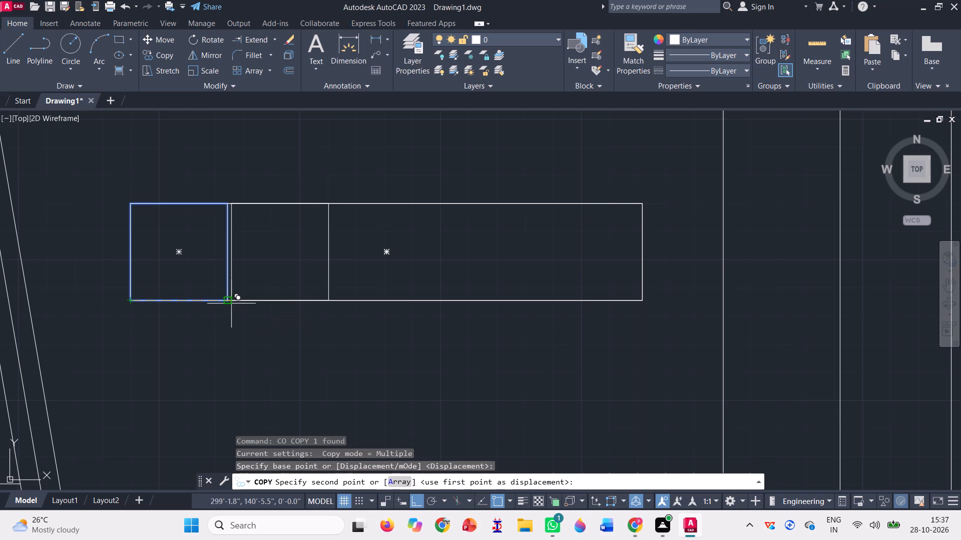
click(227, 301)
click(324, 299)
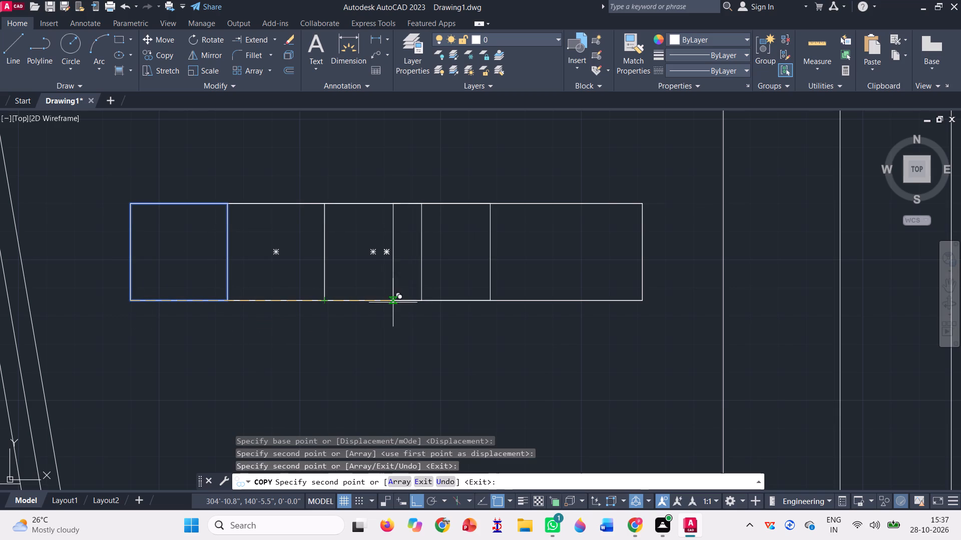
click(421, 300)
scroll(357, 290, down, 2)
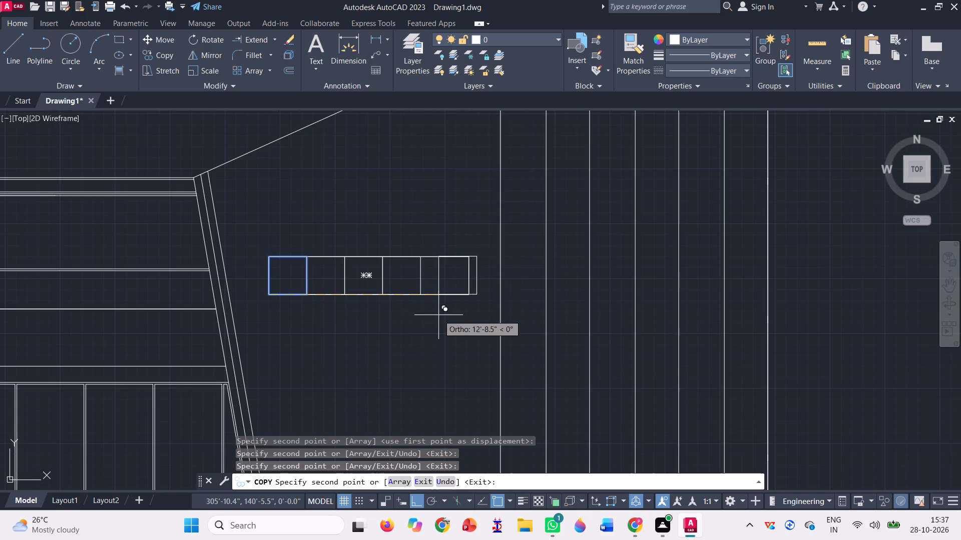
key(Escape)
Delete the overlapping long rectangle outlines that extend past the fourth square.
click(466, 311)
click(460, 284)
key(Delete)
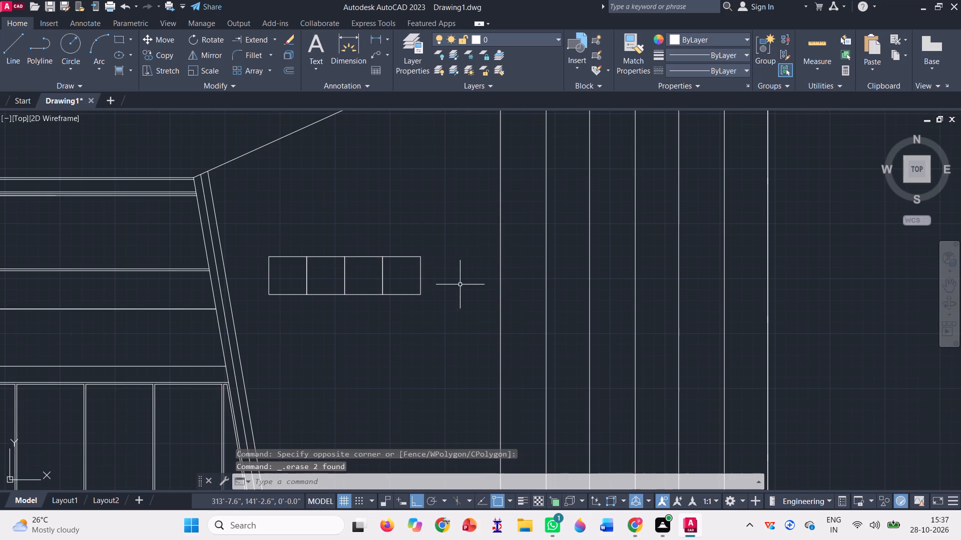
Move the row of four squares horizontally a short distance toward the sloped wall edge, with Ortho on.
click(453, 304)
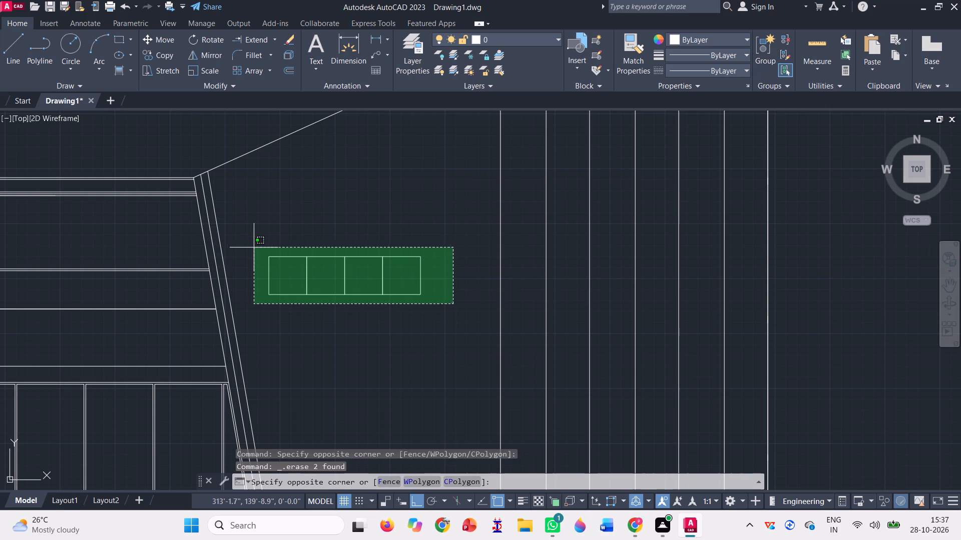
click(255, 247)
text(M)
key(space)
scroll(255, 261, up, 2)
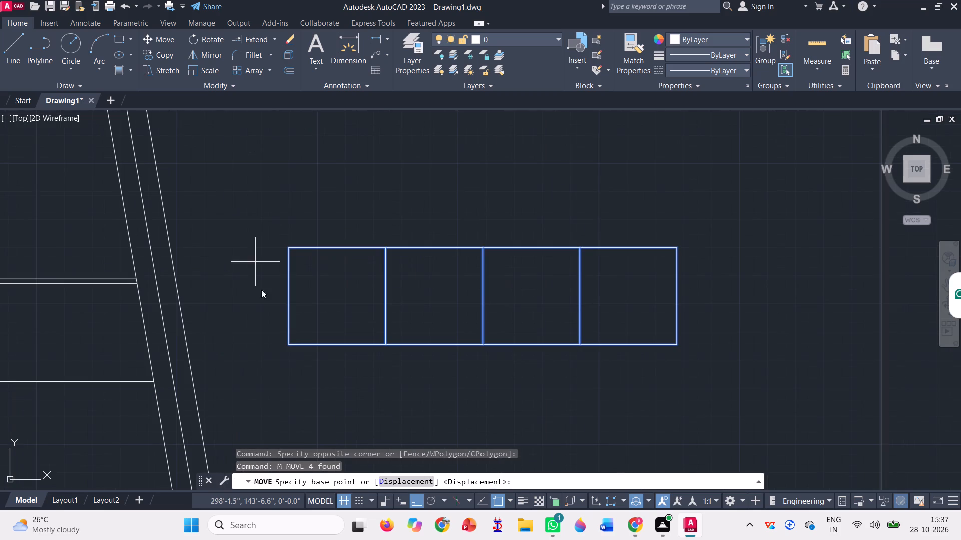
click(288, 343)
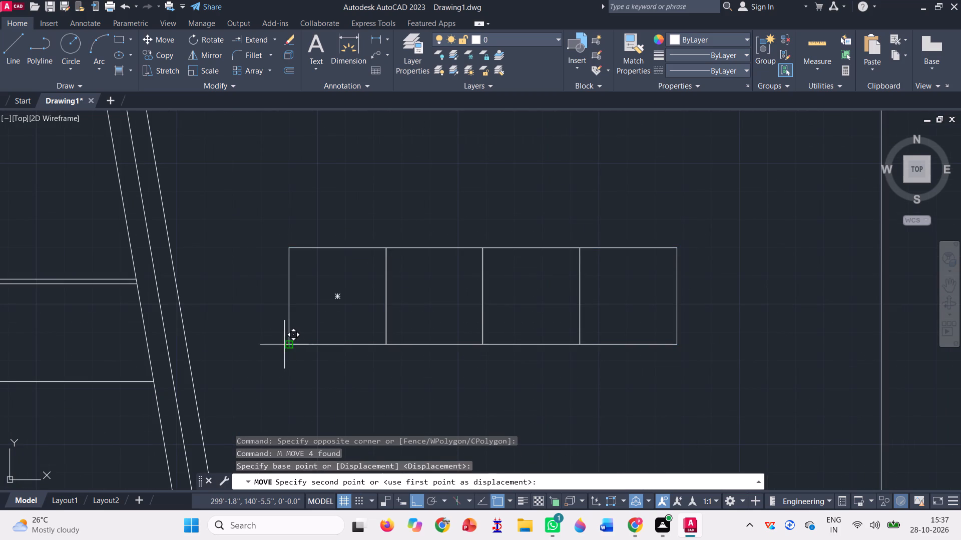
click(228, 345)
scroll(206, 320, down, 1)
scroll(257, 304, down, 1)
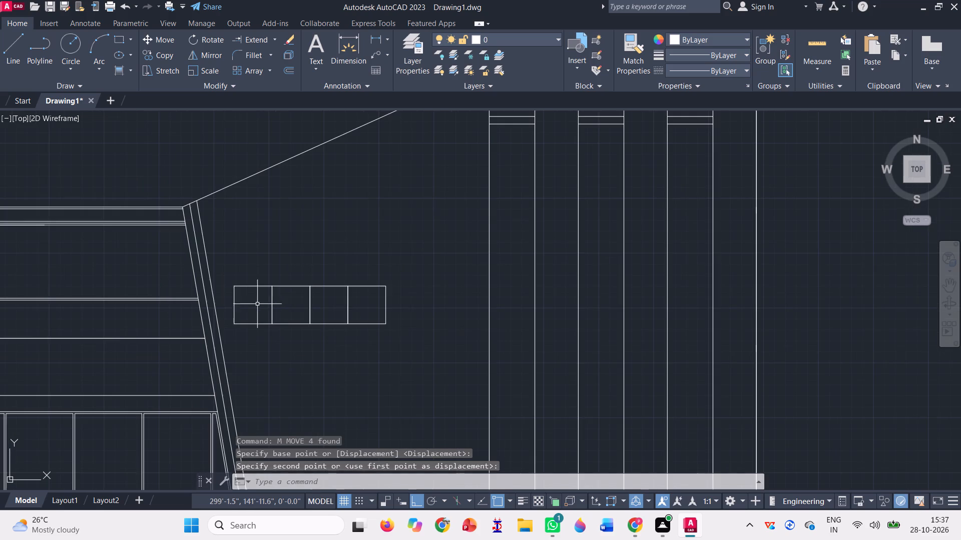
Copy the row of four squares about 12'-6" horizontally toward the vertical columns, leaving a small gap between the rows.
scroll(357, 322, up, 1)
click(410, 345)
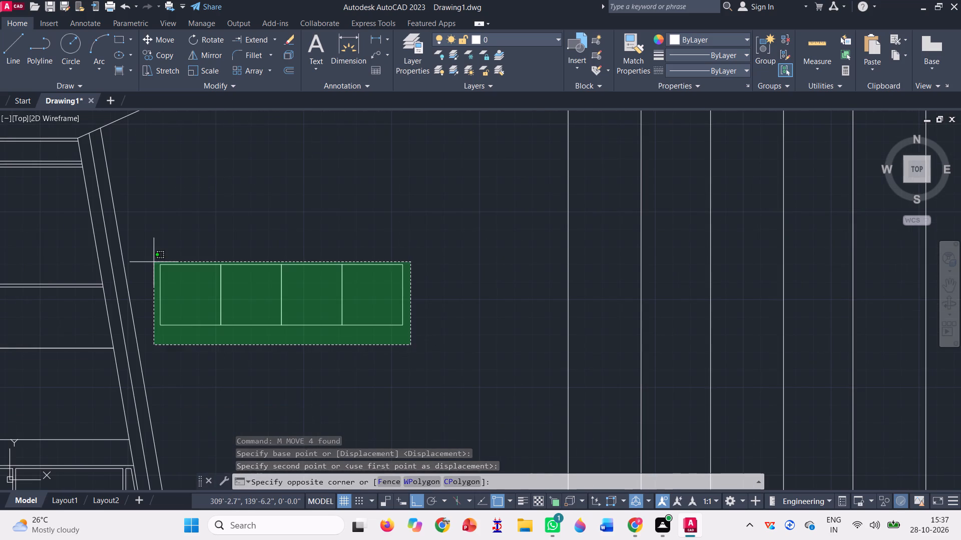
click(154, 261)
text(CO)
key(space)
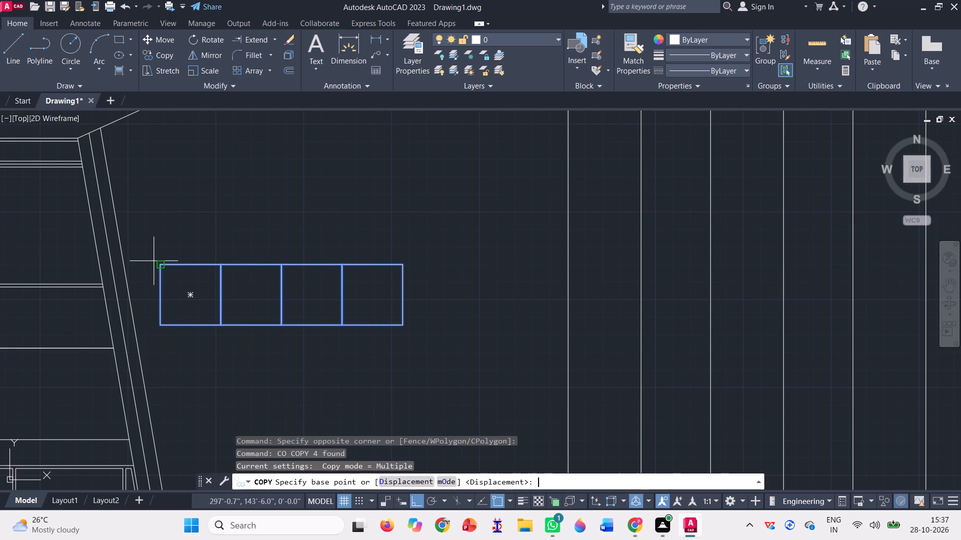
click(159, 323)
scroll(164, 325, down, 1)
scroll(337, 317, up, 1)
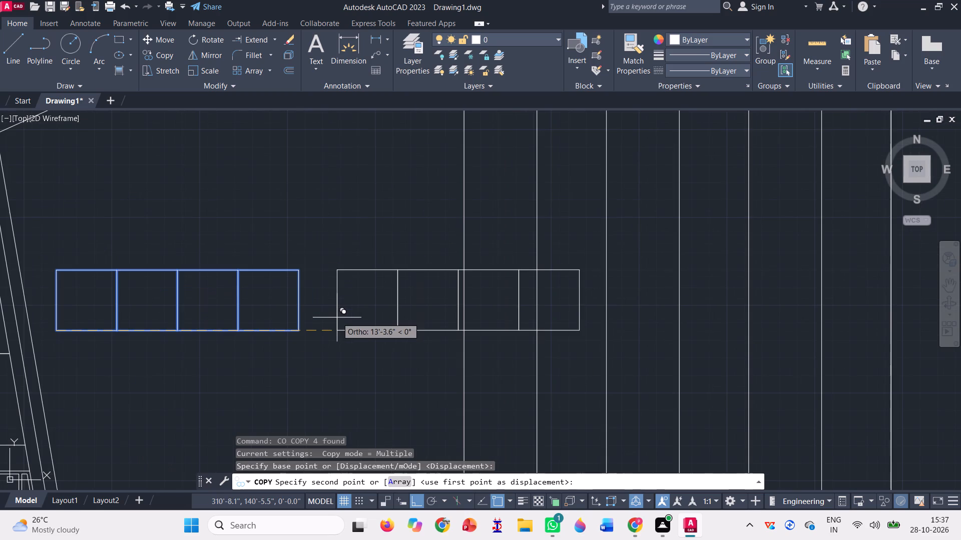
scroll(319, 319, up, 1)
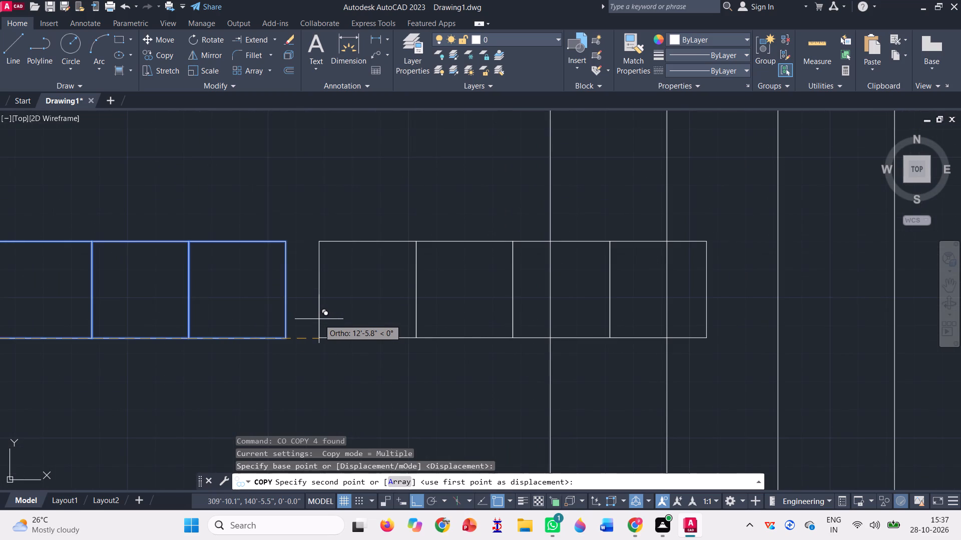
click(319, 317)
scroll(319, 317, down, 2)
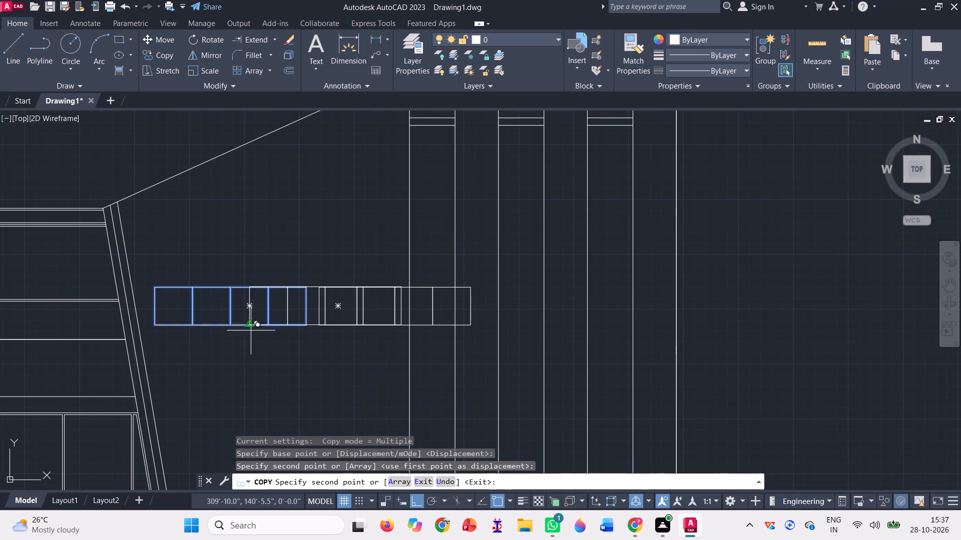
key(Escape)
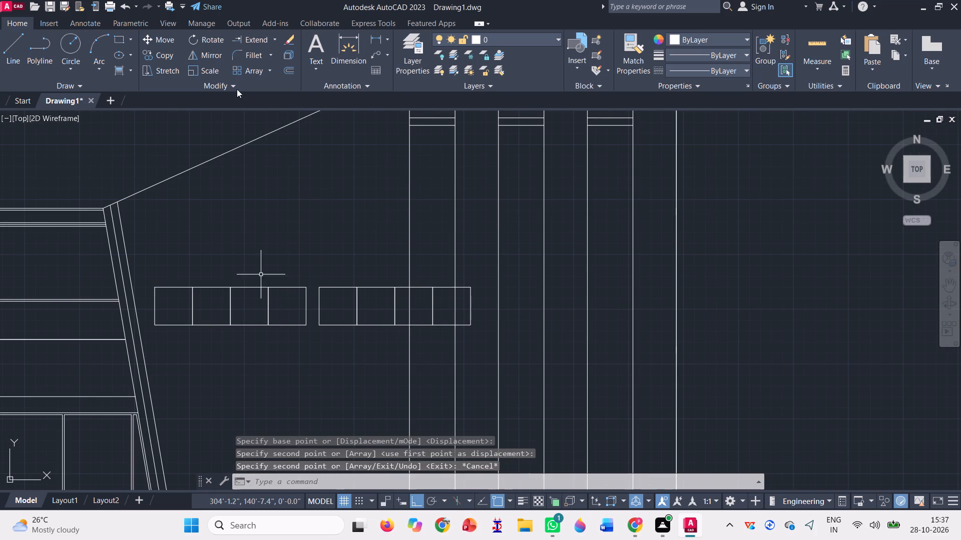
Scale both rows of squares to about 0.78 from the first square's upper-left corner, so they end before the first column.
click(200, 64)
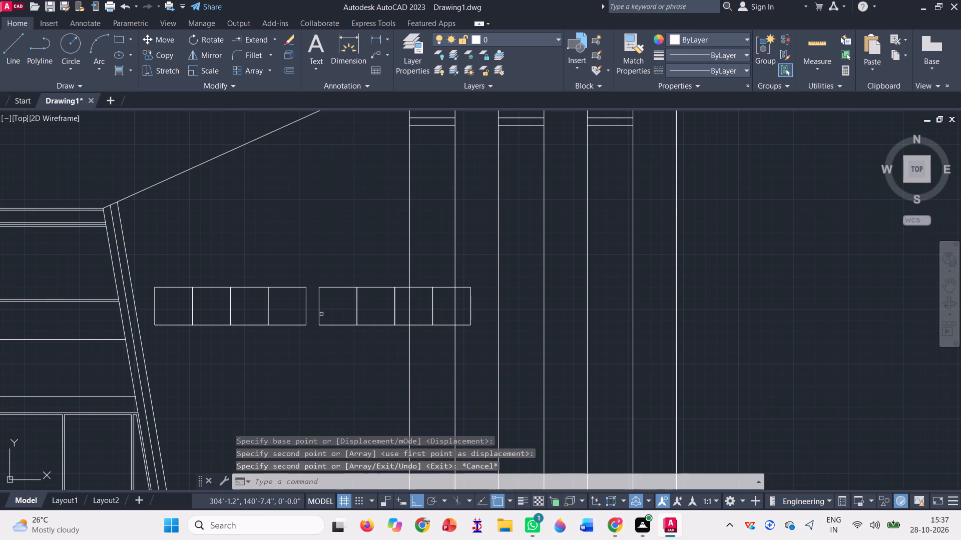
click(400, 341)
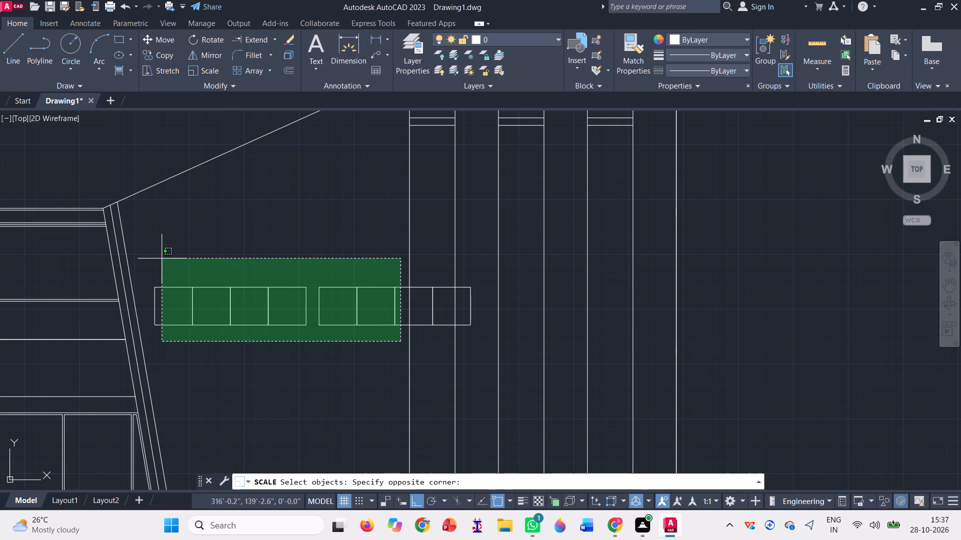
click(151, 261)
scroll(433, 287, up, 2)
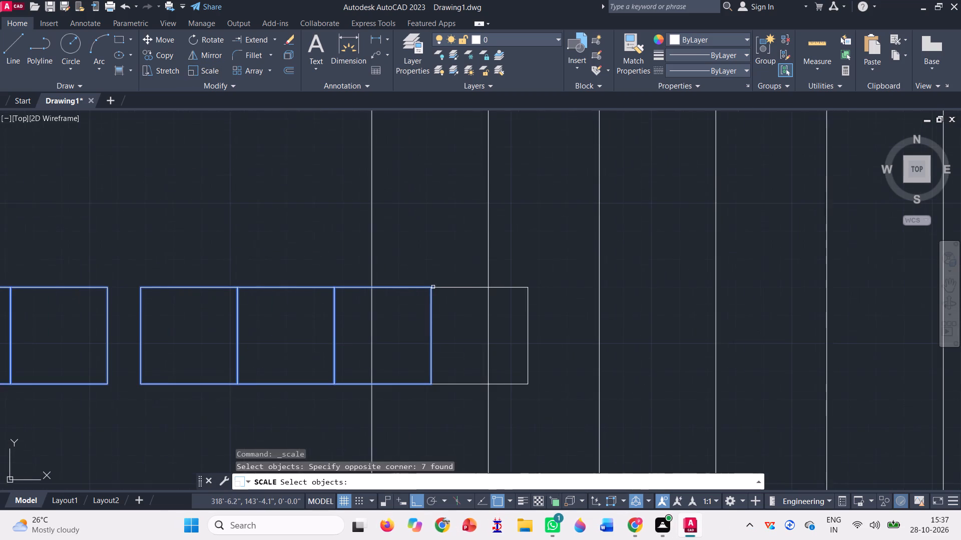
click(452, 399)
click(420, 331)
scroll(425, 365, down, 2)
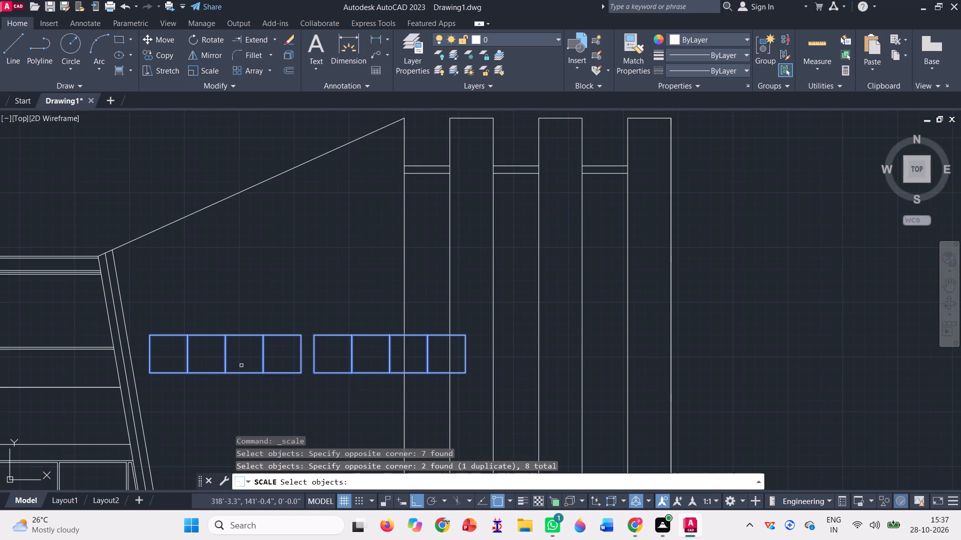
key(space)
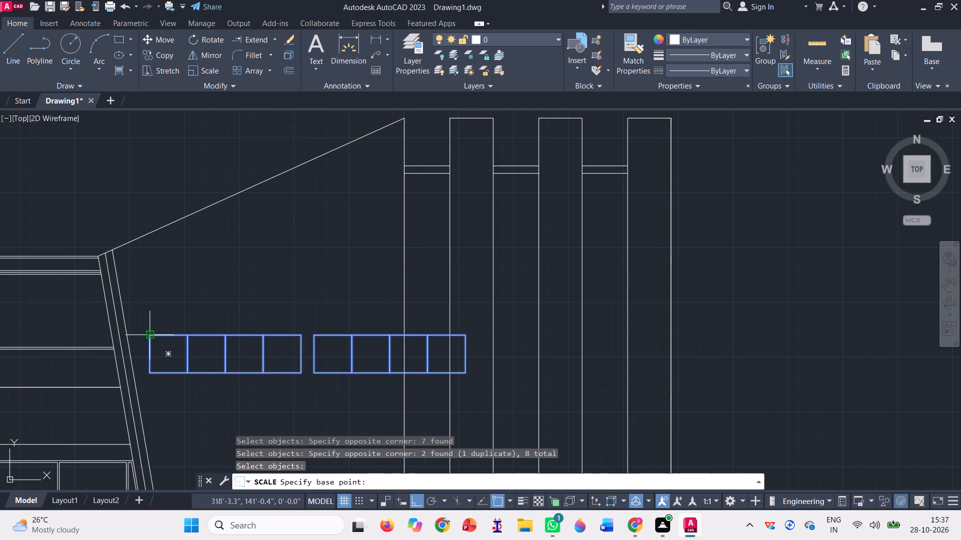
click(147, 332)
scroll(147, 332, down, 2)
scroll(176, 351, up, 2)
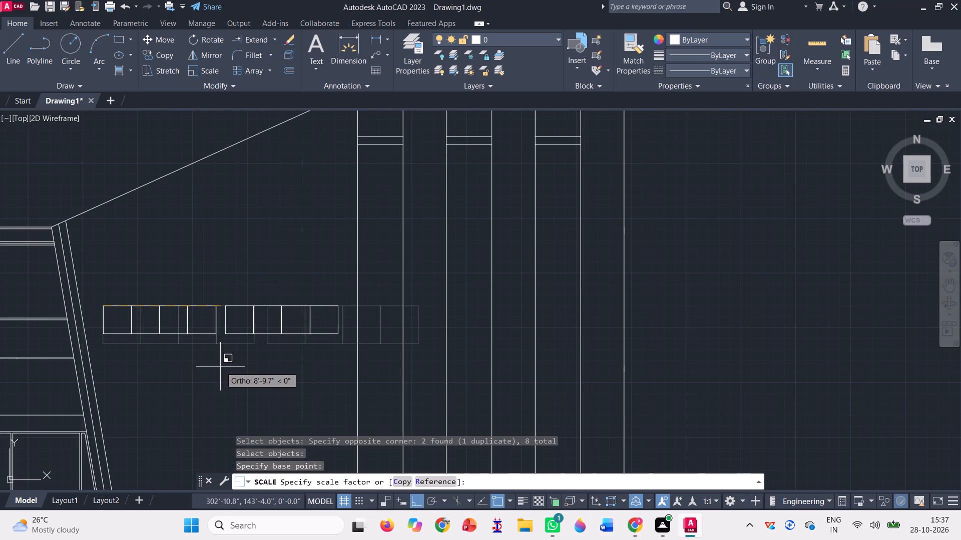
click(226, 370)
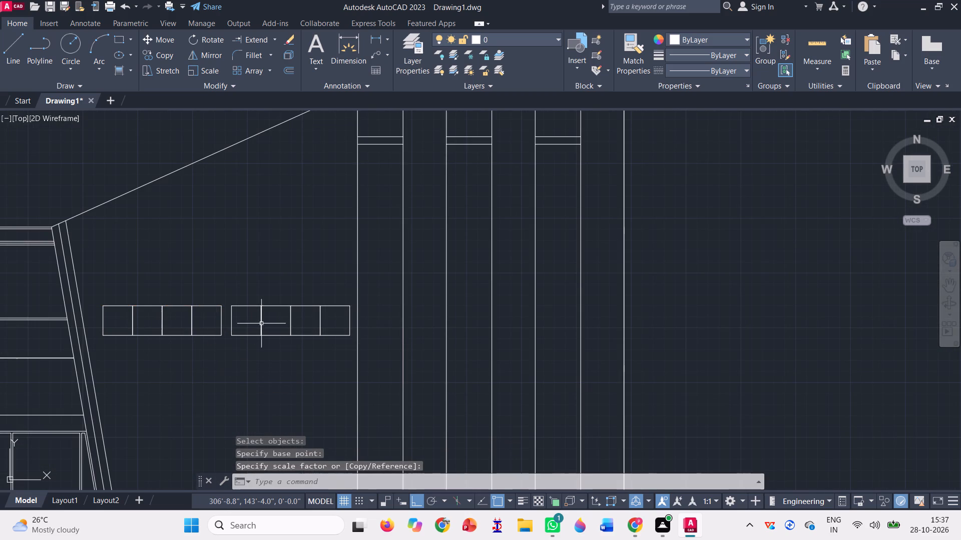
Move both rows of squares together slightly toward the sloped wall edge, keeping them at the same height.
click(331, 342)
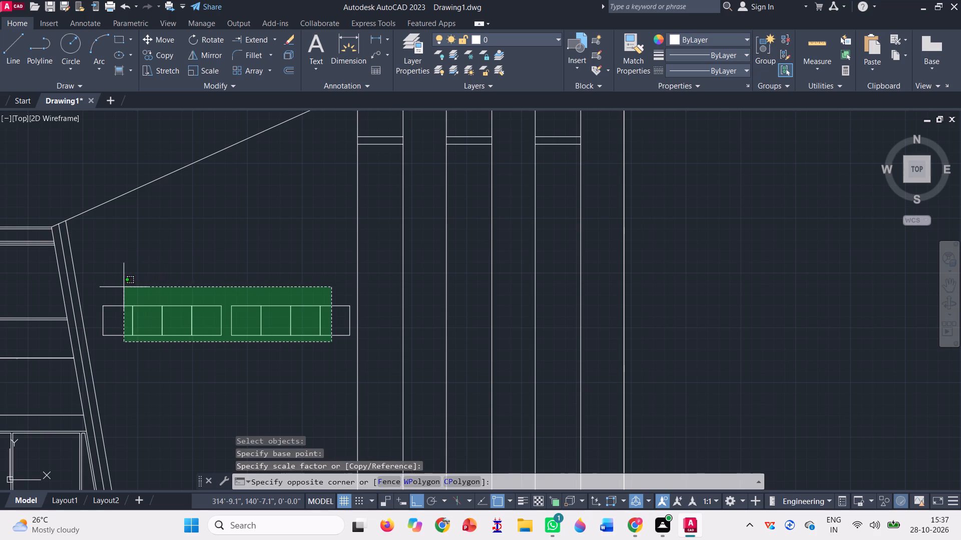
click(110, 291)
text(M)
key(space)
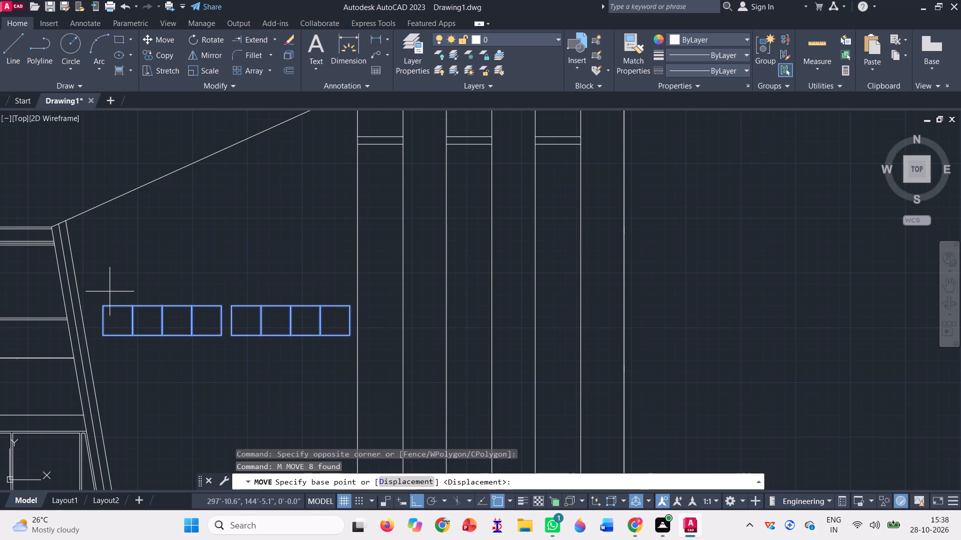
scroll(105, 313, up, 1)
click(100, 302)
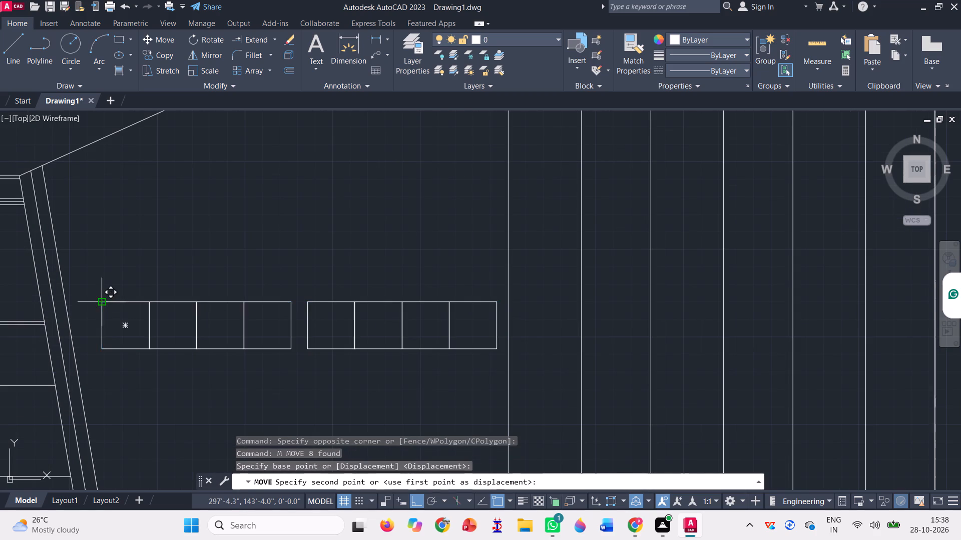
click(92, 302)
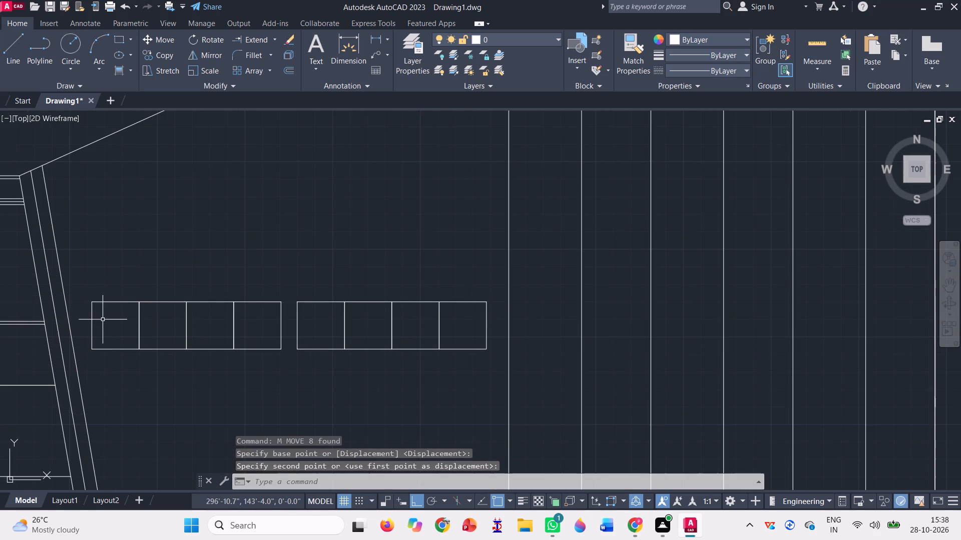
key(Escape)
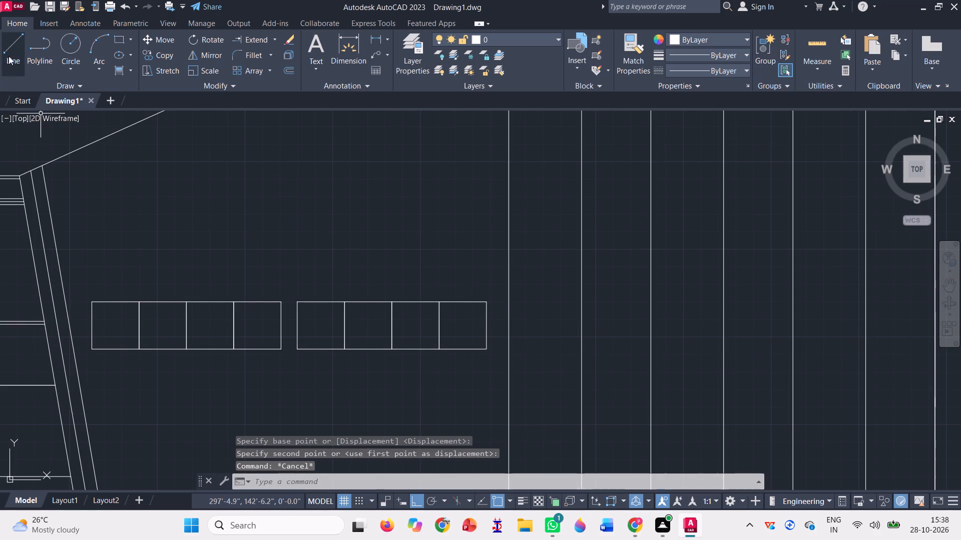
Draw a vertical line through the first square, from the midpoint of its bottom edge to the midpoint of its top edge.
click(9, 55)
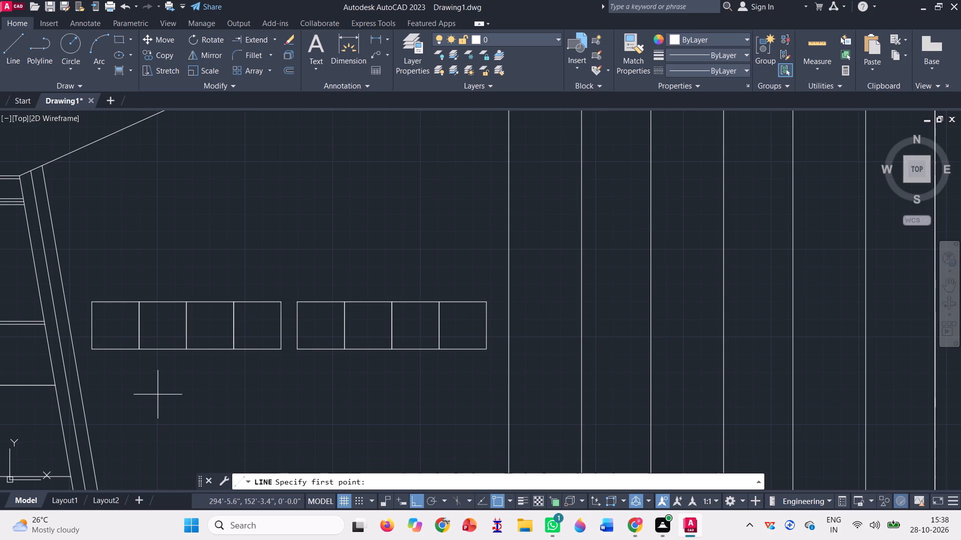
scroll(157, 394, up, 1)
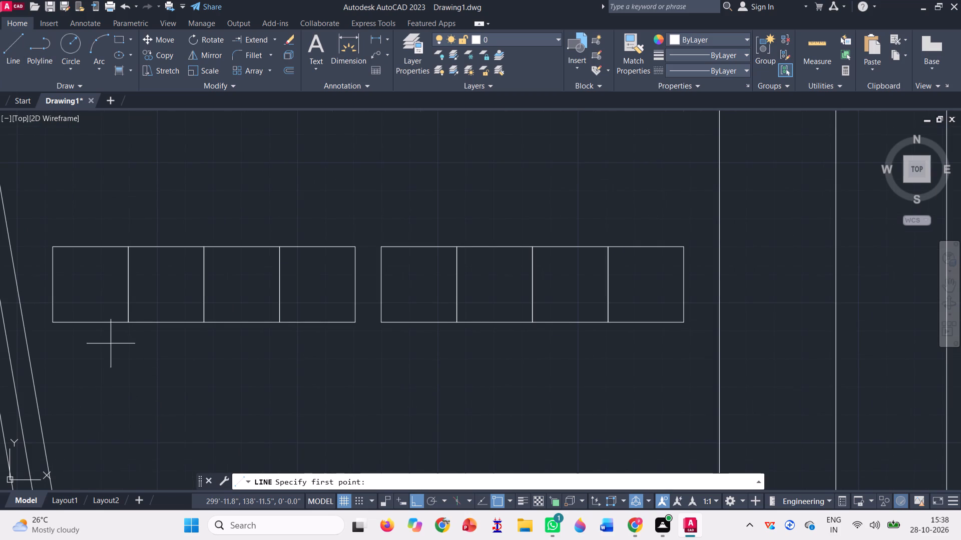
click(88, 323)
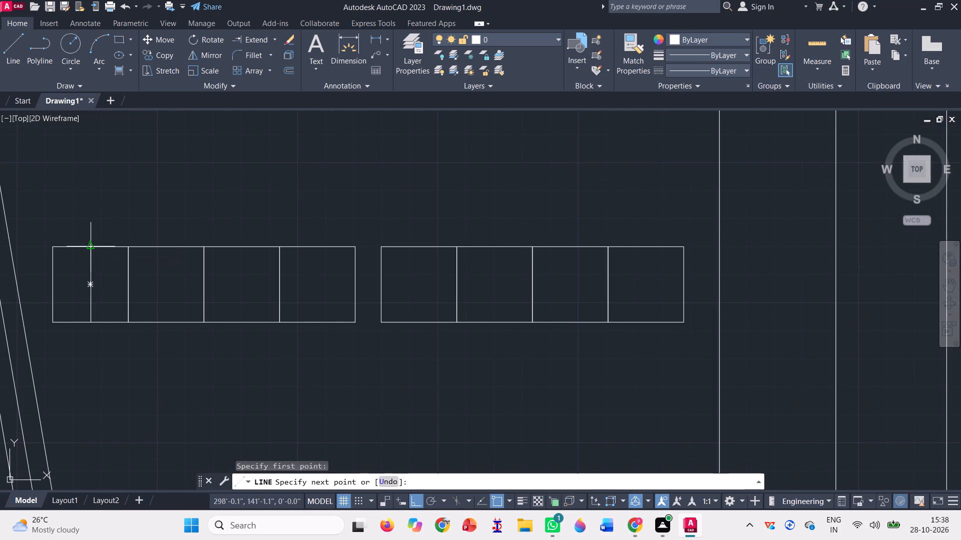
click(91, 245)
key(space)
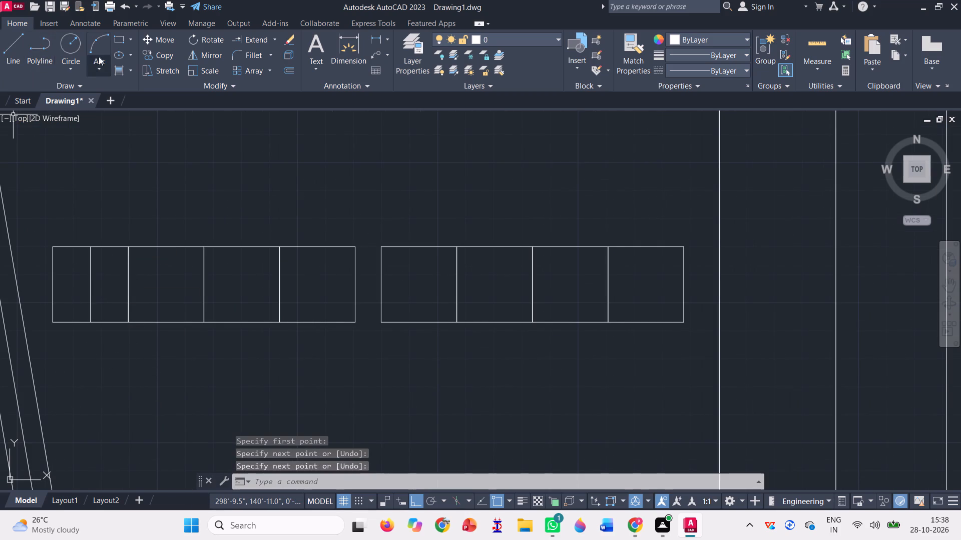
Draw a diagonal line in the first square from its bottom edge's midpoint to its upper-right corner.
click(12, 50)
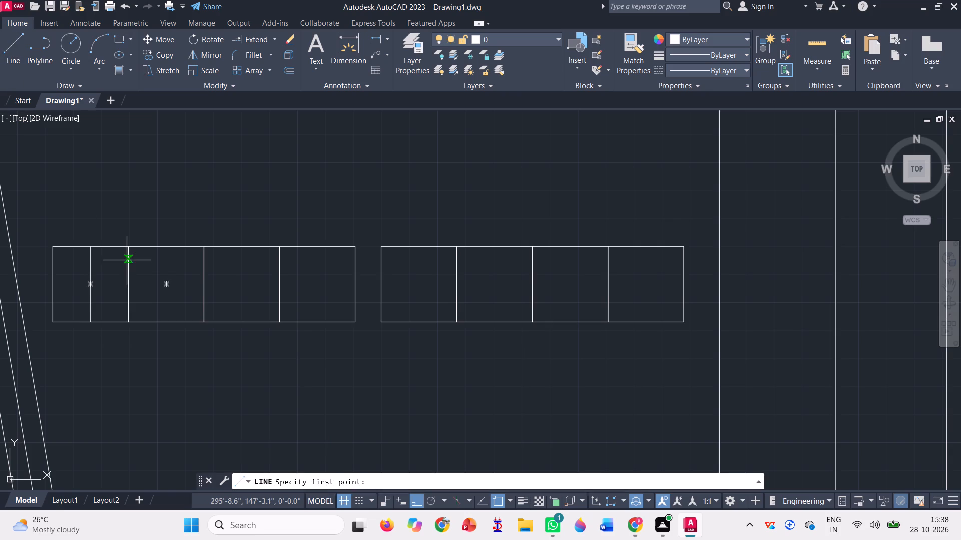
scroll(128, 256, up, 1)
click(63, 357)
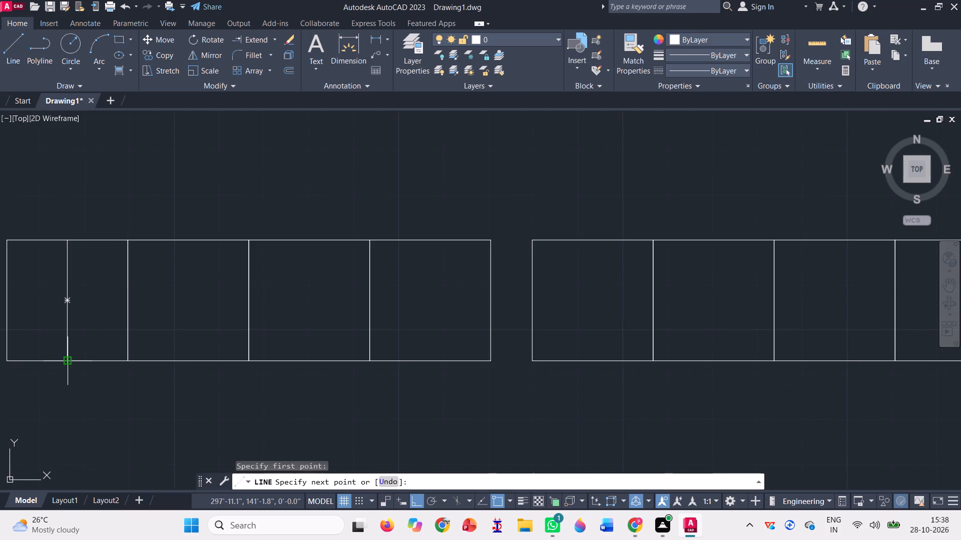
click(125, 242)
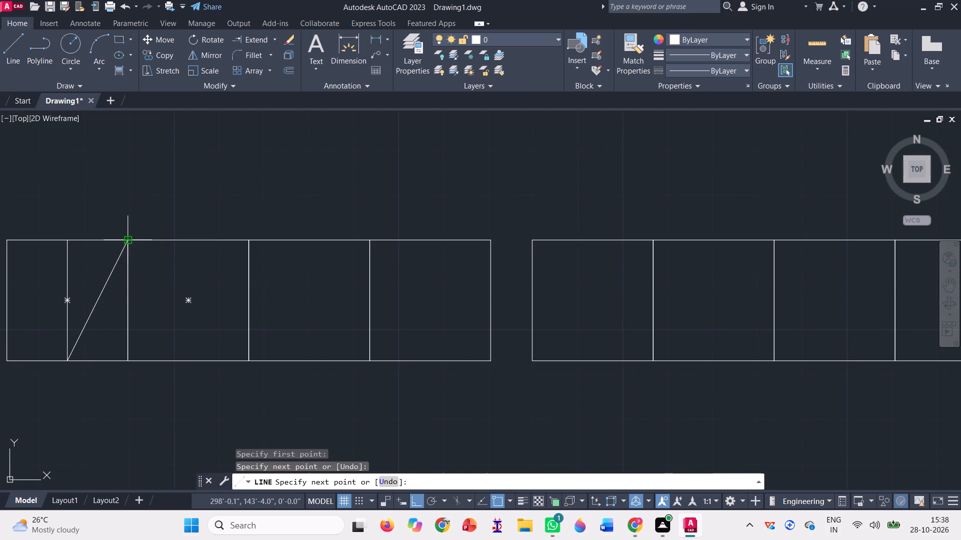
scroll(170, 262, down, 1)
key(space)
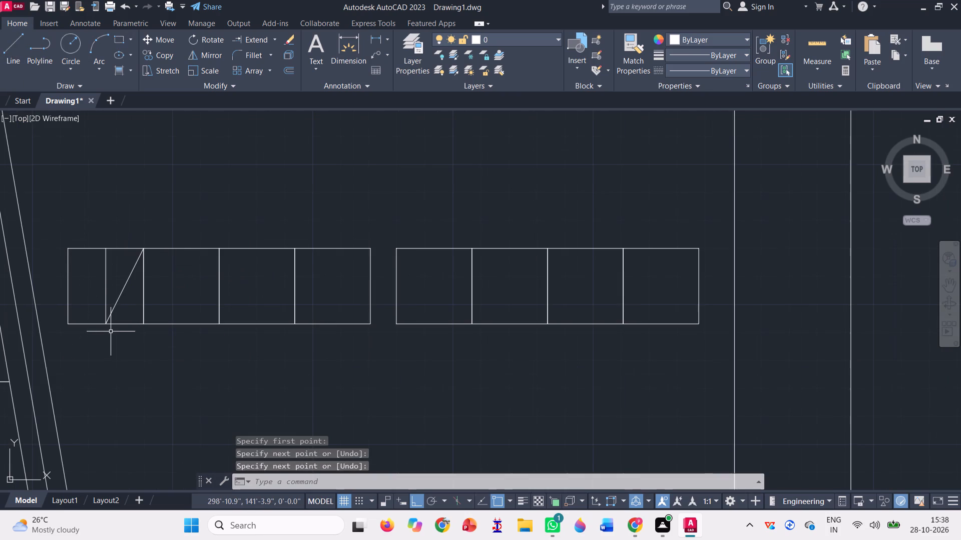
With Ortho off, draw a second diagonal line from the first square's bottom midpoint to its upper-left corner, forming a V.
key(l)
key(Return)
key(F8)
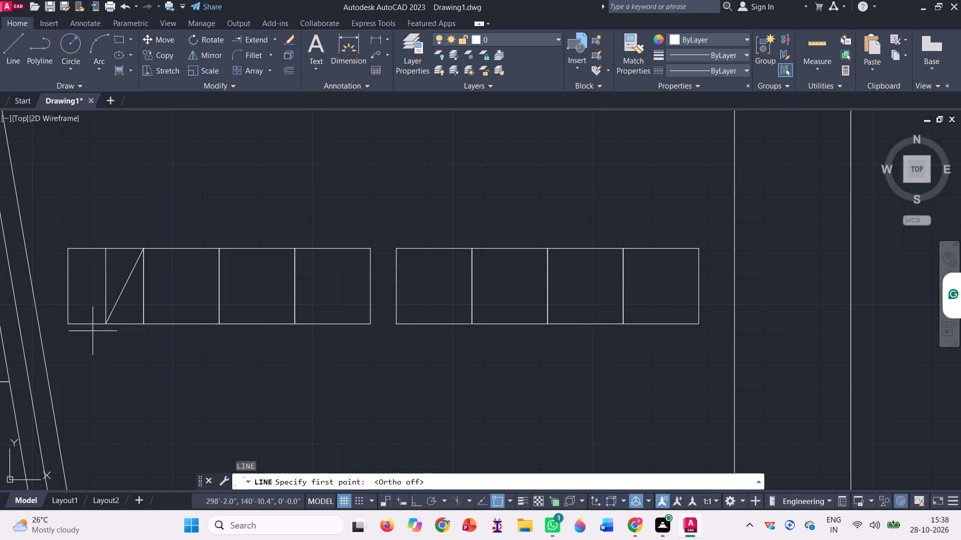
click(107, 325)
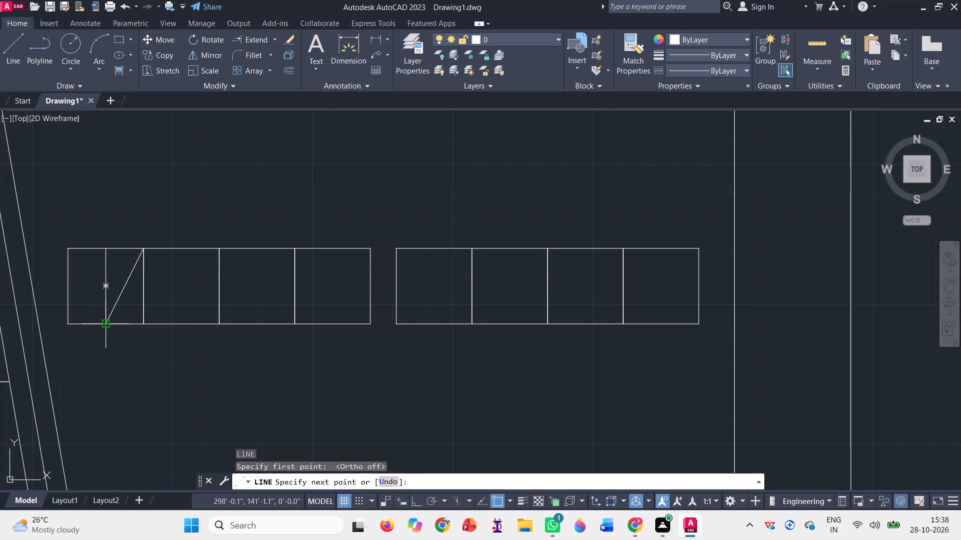
click(68, 250)
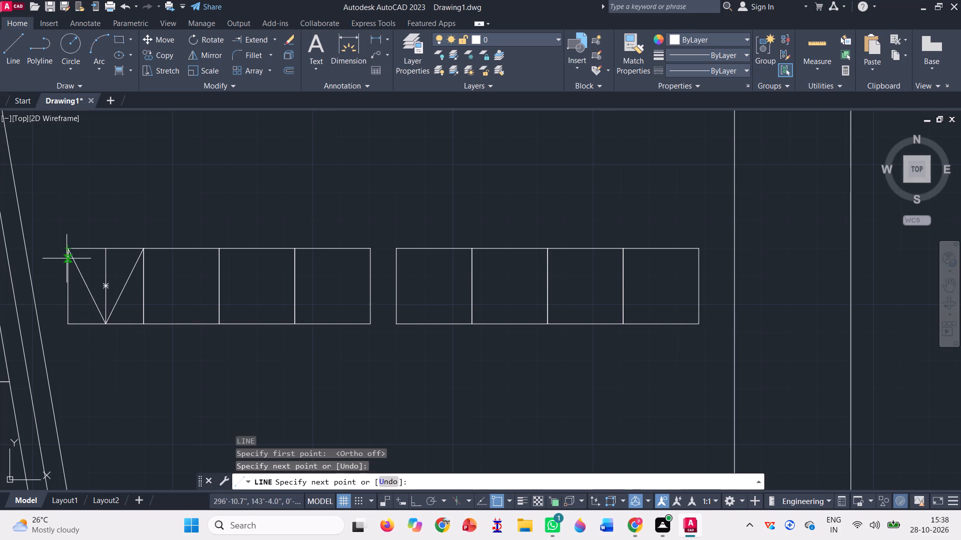
scroll(105, 276, down, 2)
key(space)
Delete the vertical centre line inside the first square.
scroll(79, 293, down, 1)
scroll(79, 287, up, 2)
scroll(145, 272, up, 1)
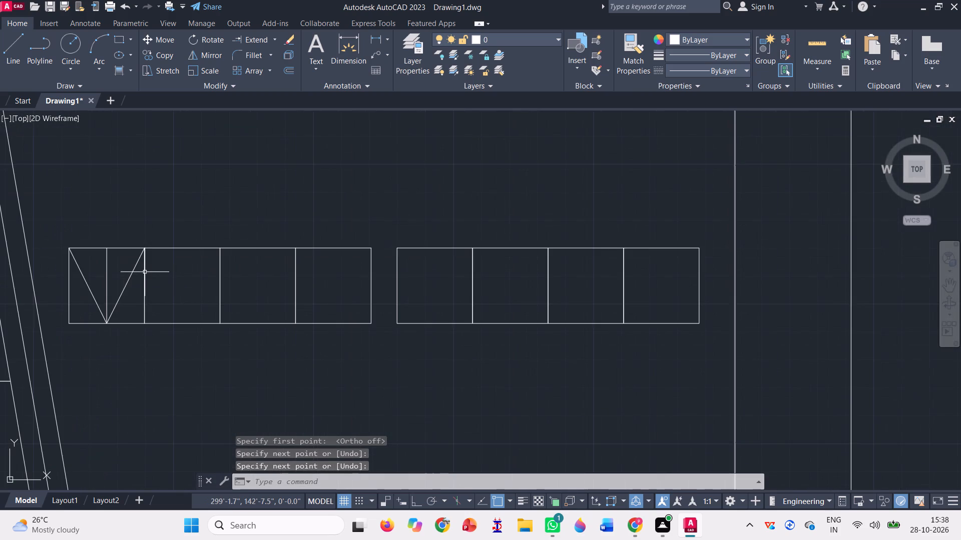
click(113, 279)
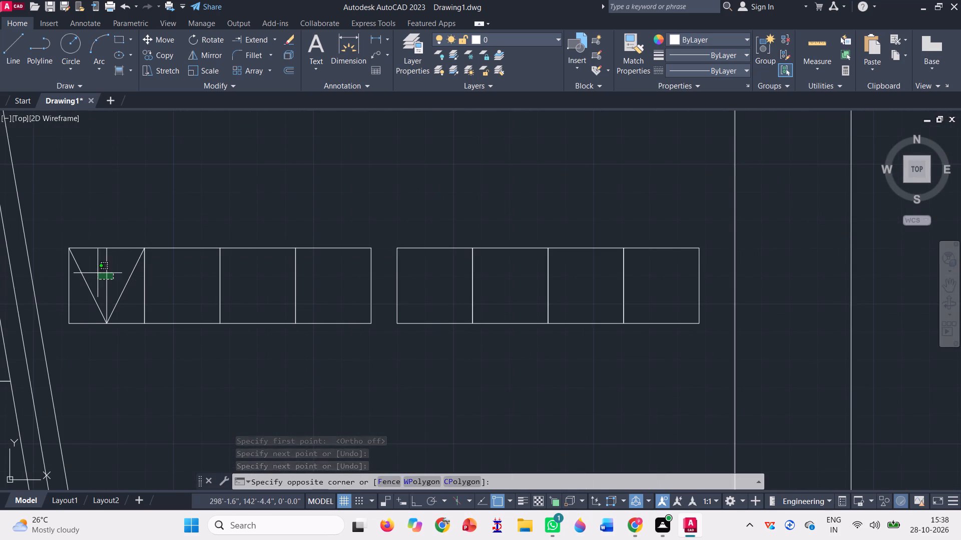
click(97, 273)
key(Delete)
Join the two diagonal lines of the V in the first square into one polyline.
scroll(93, 285, up, 1)
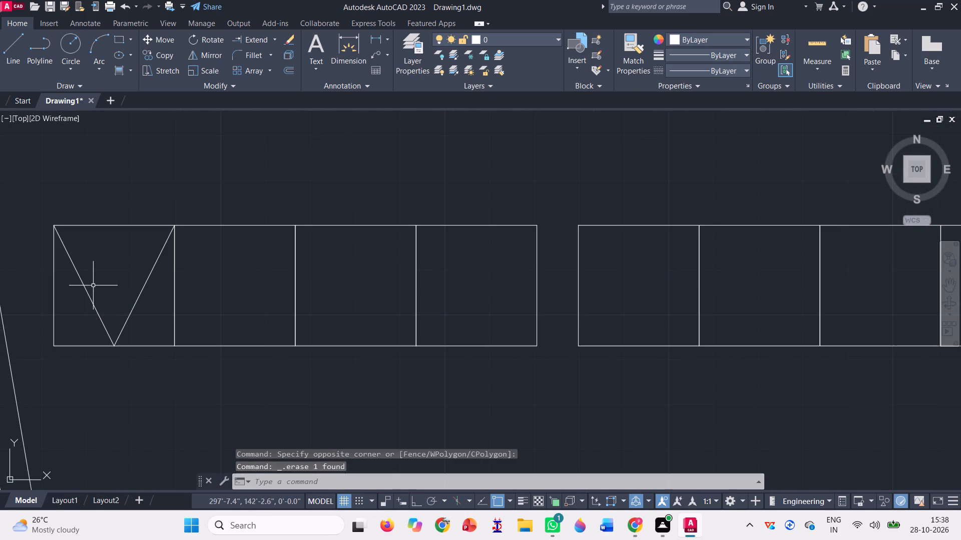
scroll(115, 338, up, 2)
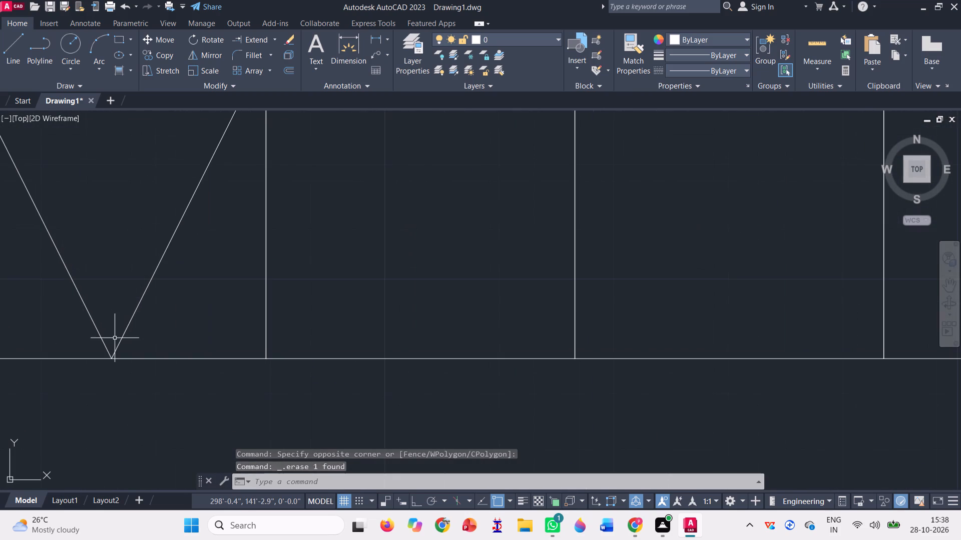
click(121, 338)
click(73, 307)
click(102, 276)
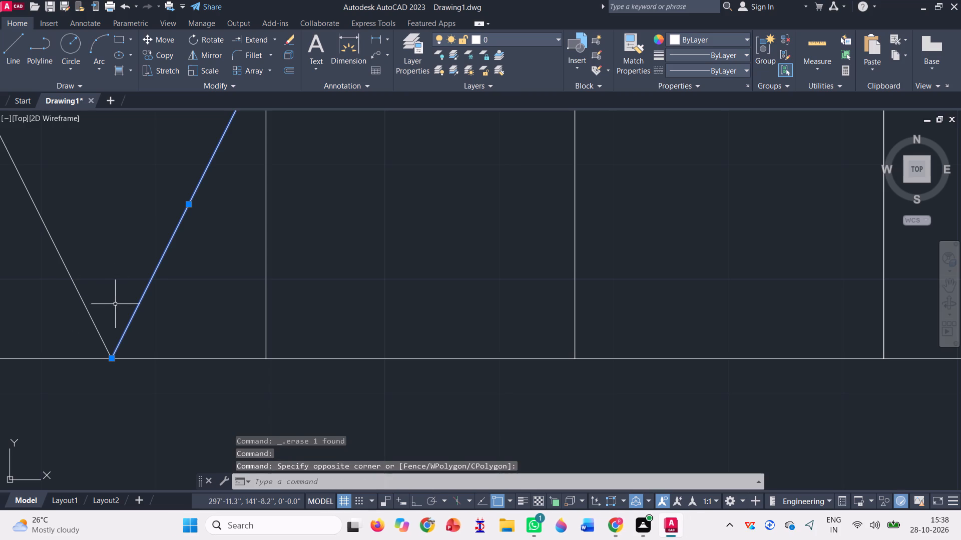
scroll(115, 304, down, 1)
click(106, 295)
click(87, 287)
scroll(154, 295, down, 2)
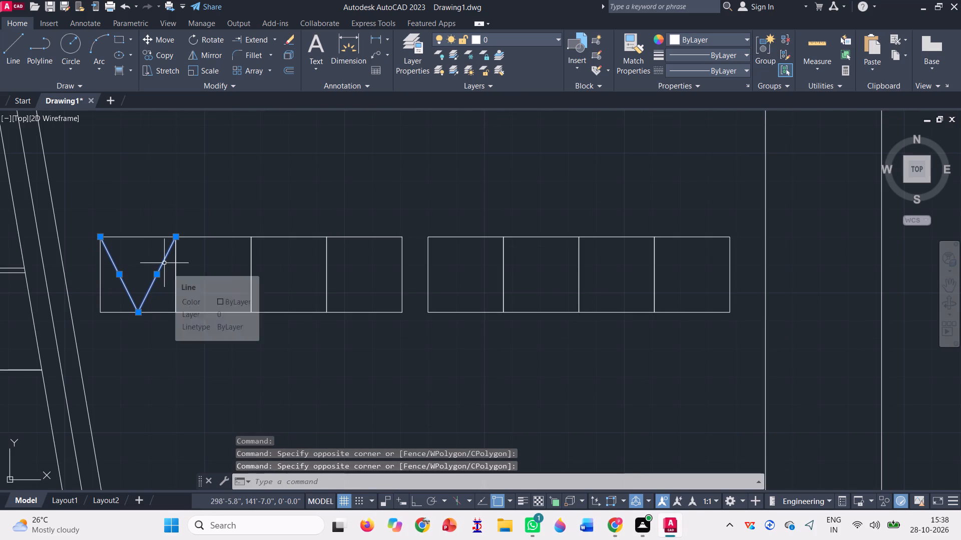
text(j)
key(space)
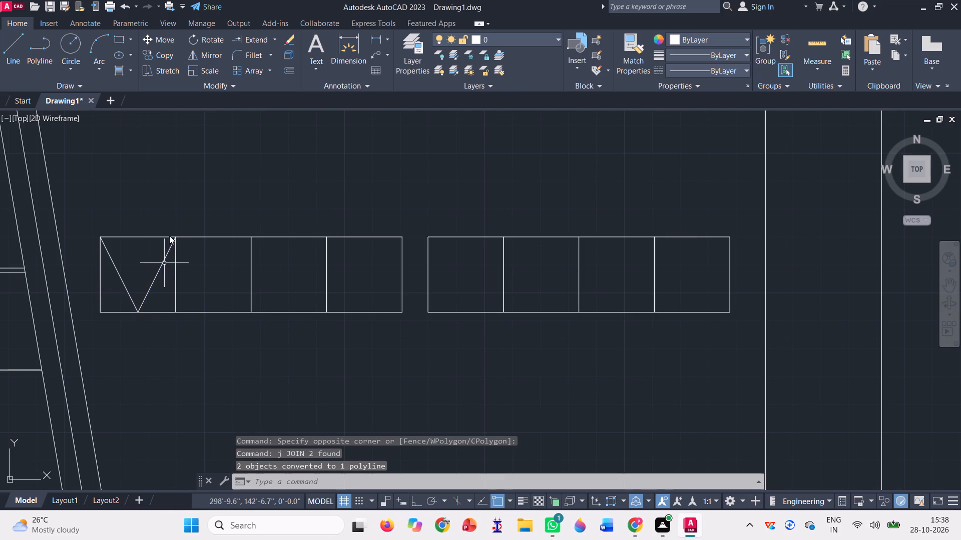
Offset the V polyline and the first square's outline inward by 1.7".
click(289, 67)
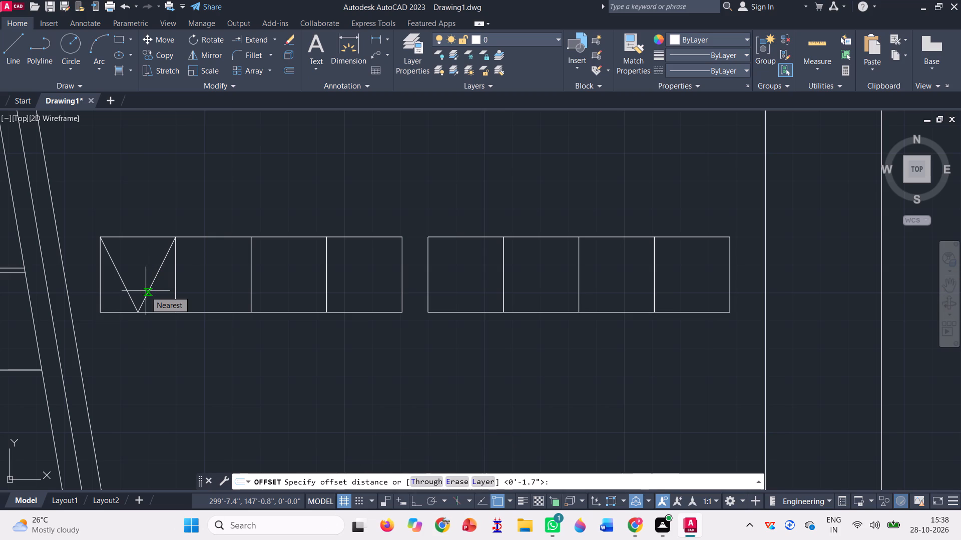
scroll(147, 292, down, 1)
scroll(129, 309, up, 2)
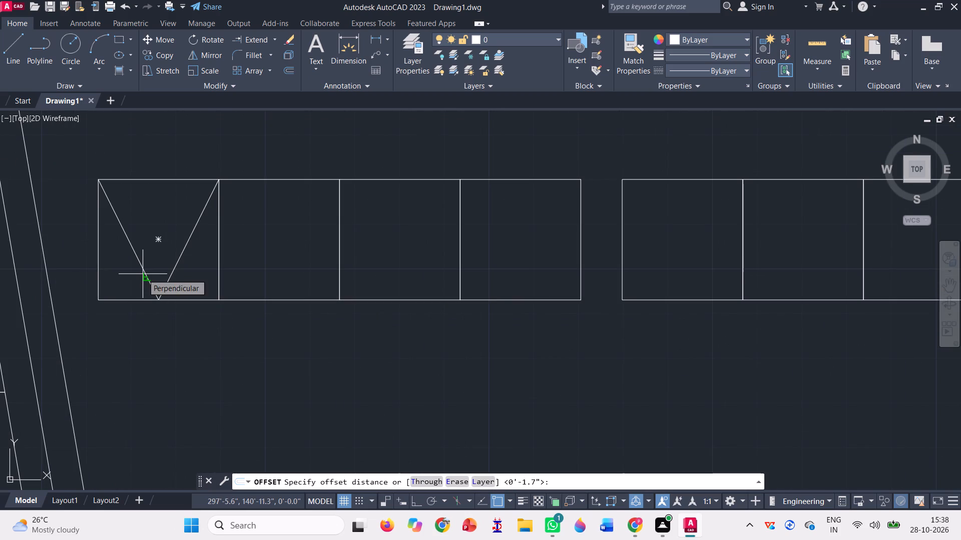
key(space)
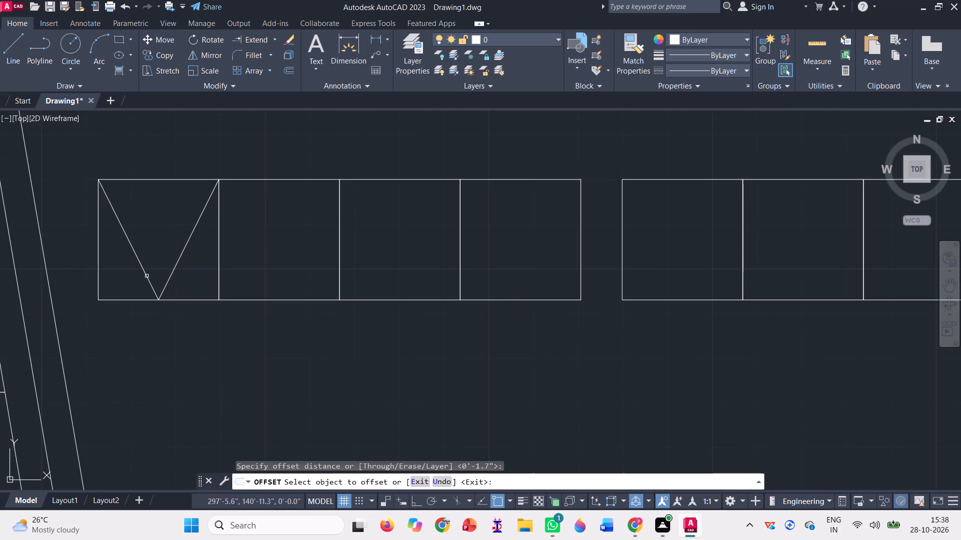
click(147, 277)
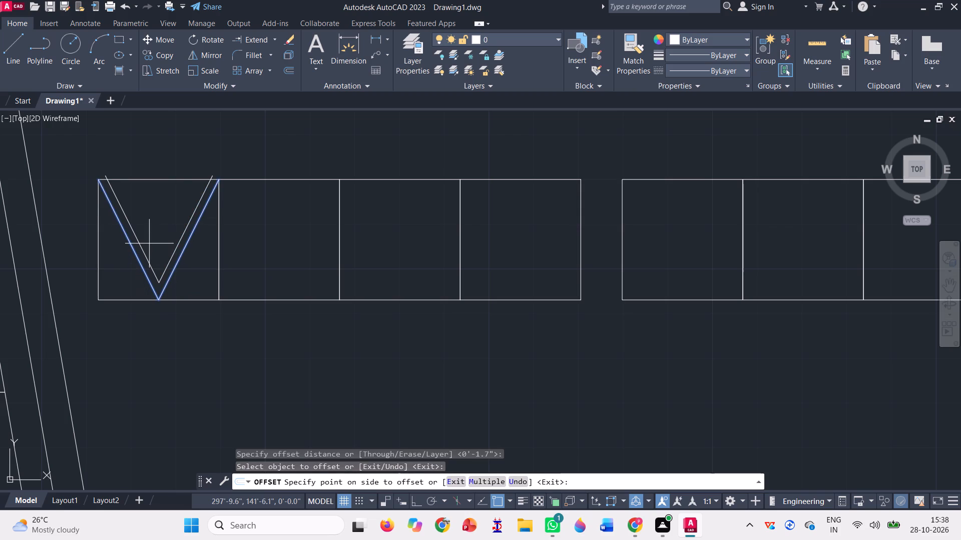
click(149, 243)
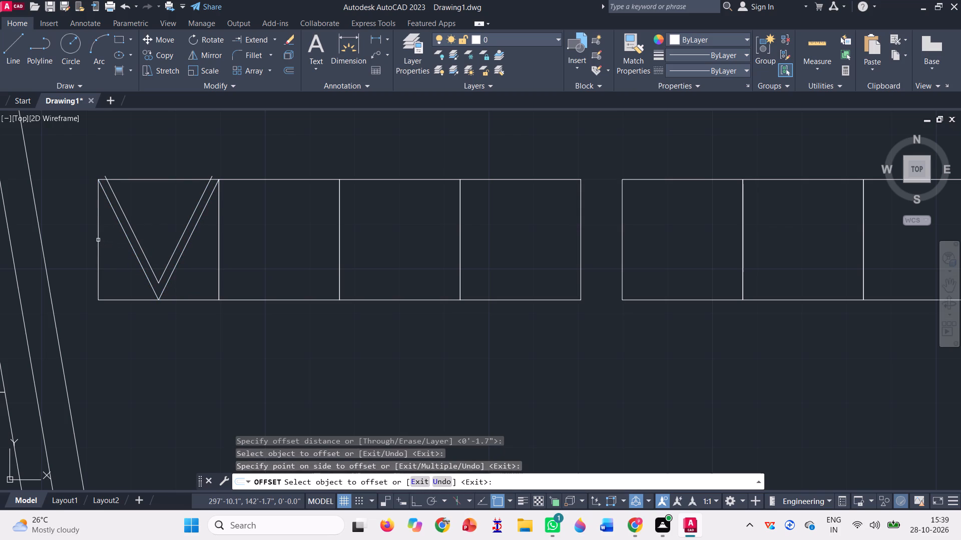
click(98, 240)
click(106, 246)
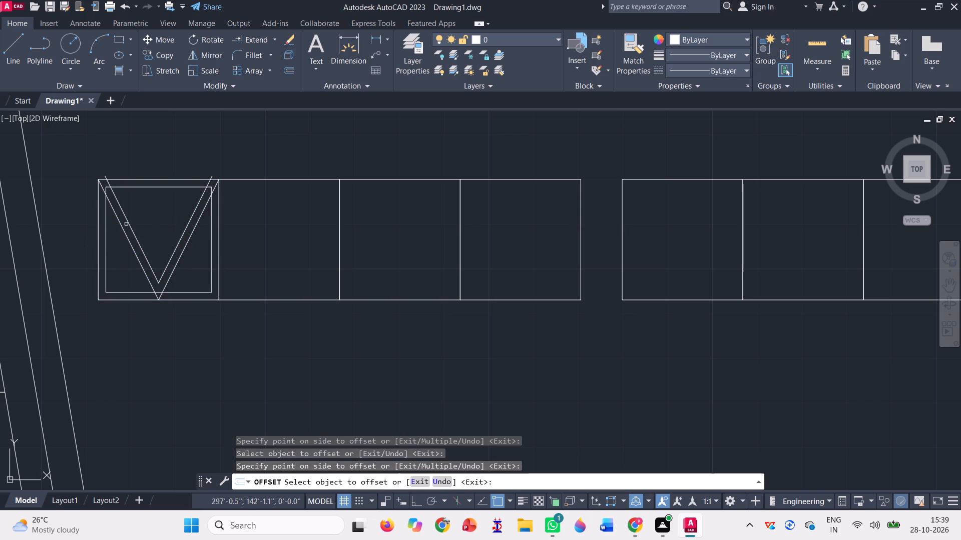
key(Escape)
Trim both ends of the inner V that stick out above the first square's top edge.
click(274, 40)
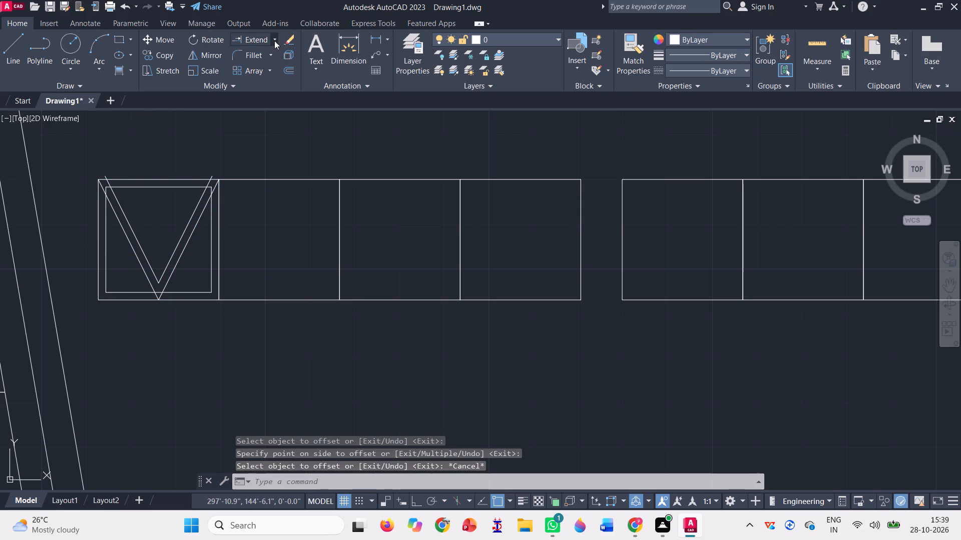
click(269, 62)
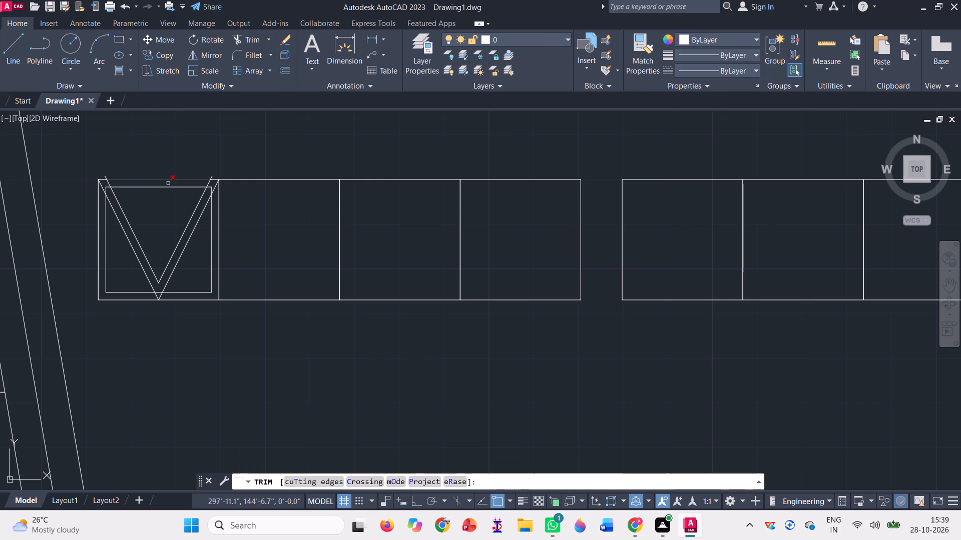
scroll(104, 181, up, 2)
click(105, 171)
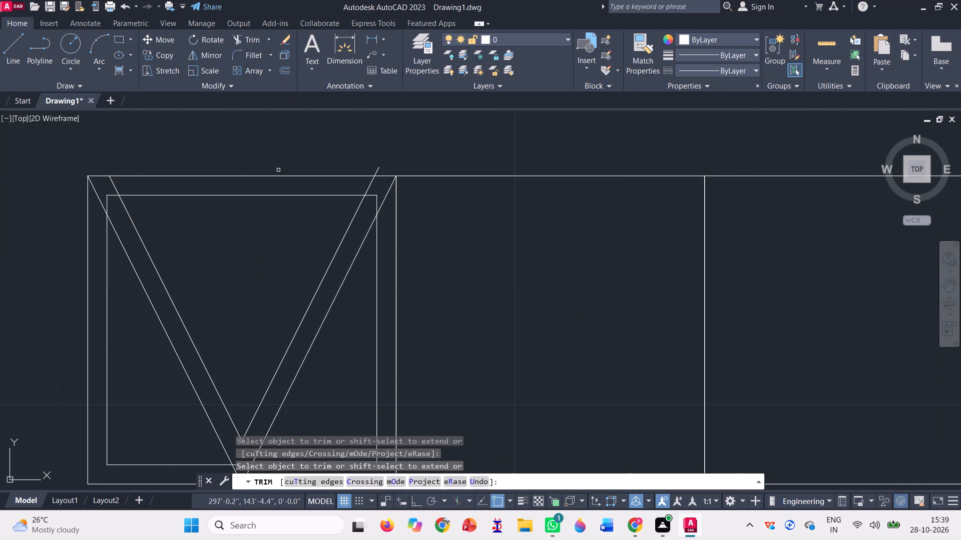
click(379, 171)
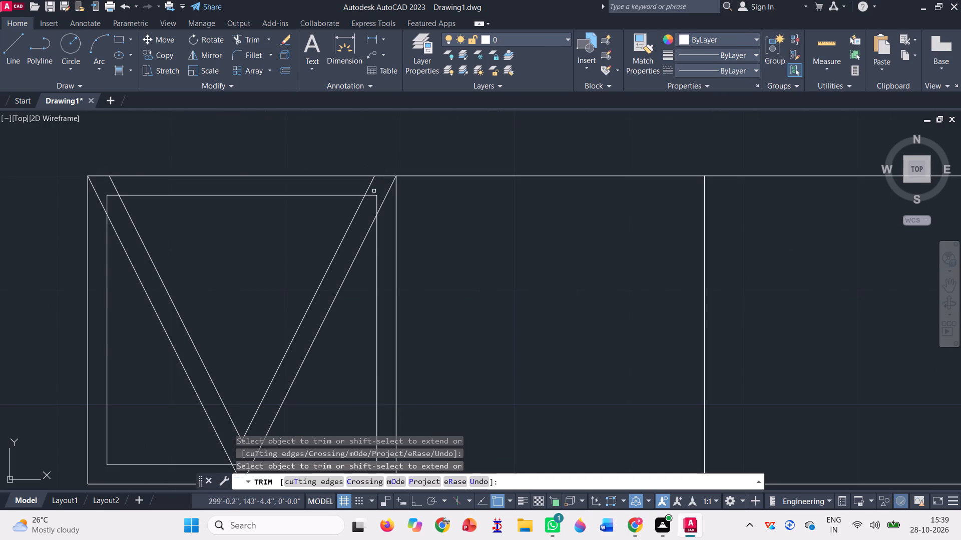
Trim away the inner square's top edge and its upper corner pieces down to the outer V.
click(374, 190)
click(376, 190)
click(374, 194)
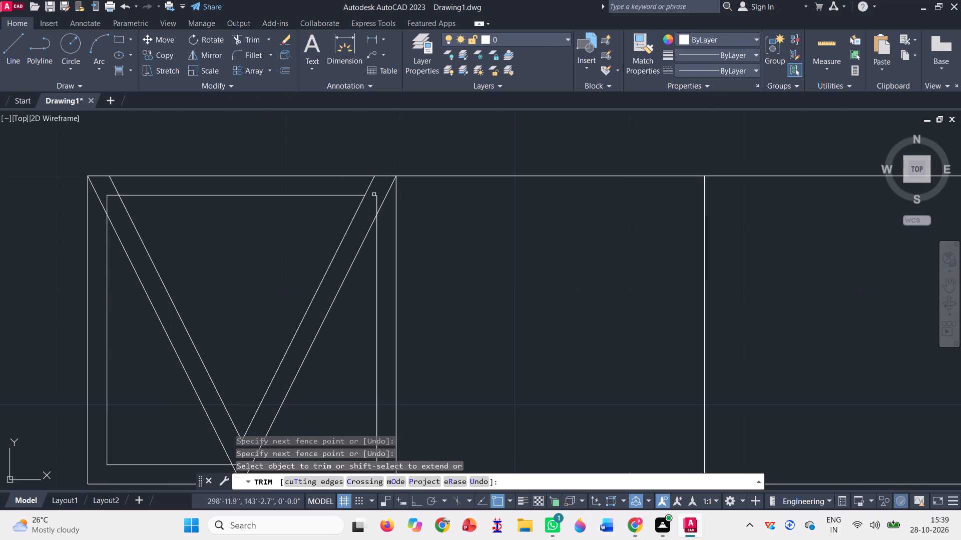
click(375, 200)
click(305, 212)
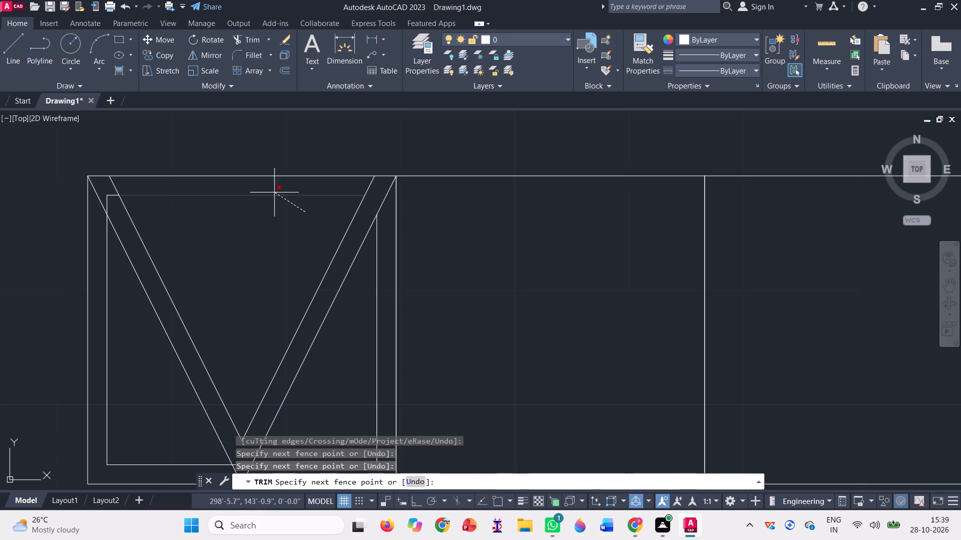
click(273, 192)
scroll(134, 198, up, 2)
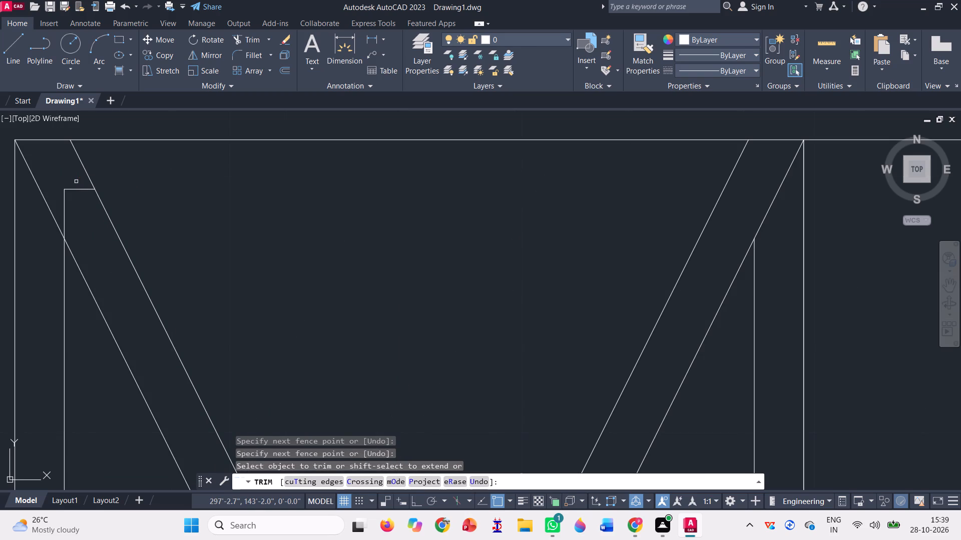
click(76, 181)
click(78, 202)
click(64, 197)
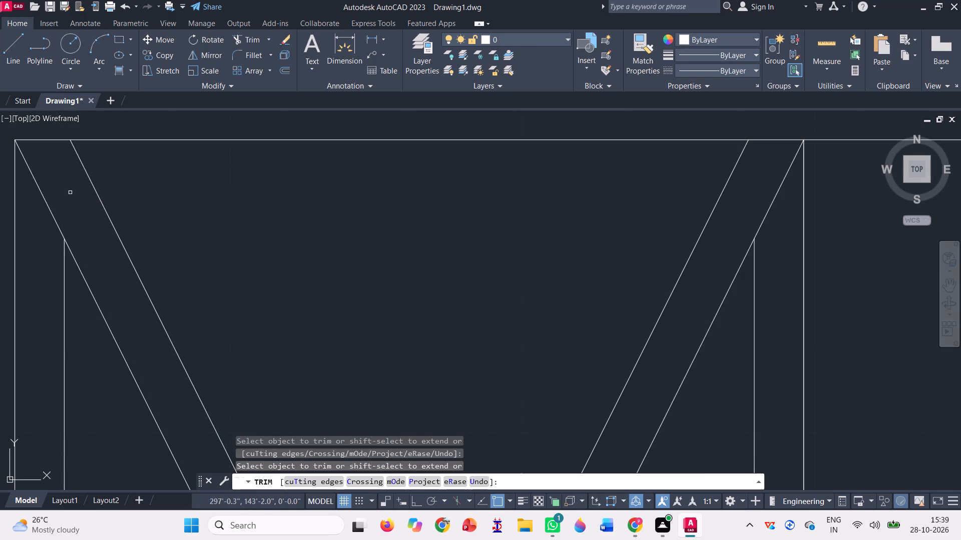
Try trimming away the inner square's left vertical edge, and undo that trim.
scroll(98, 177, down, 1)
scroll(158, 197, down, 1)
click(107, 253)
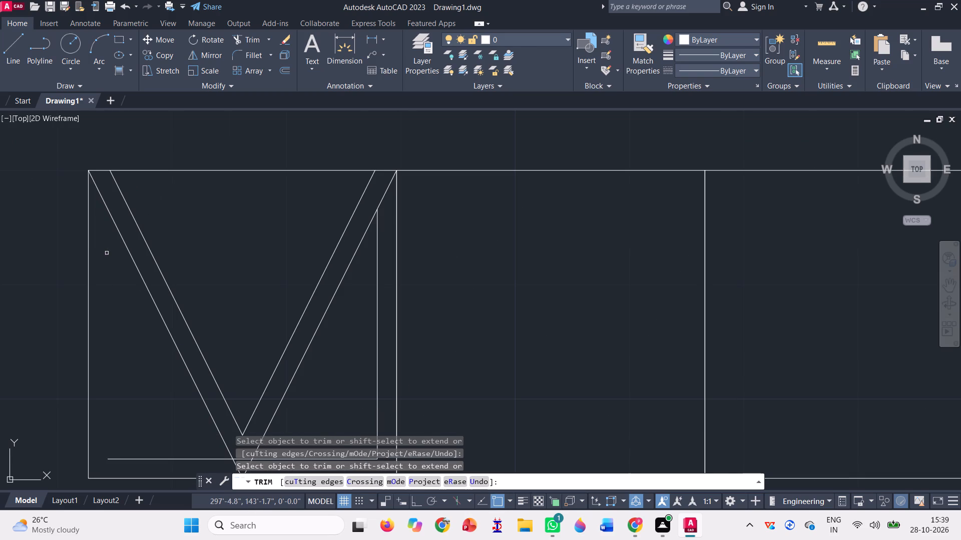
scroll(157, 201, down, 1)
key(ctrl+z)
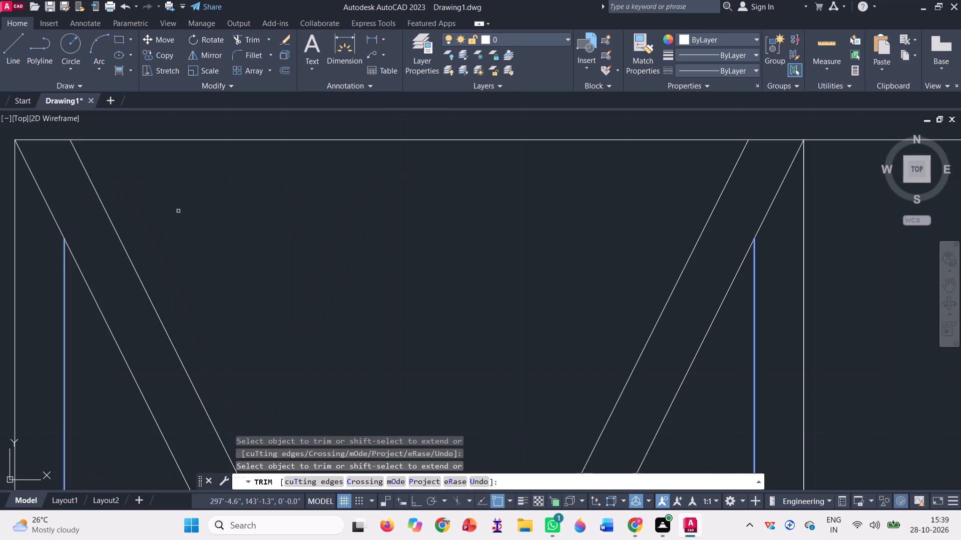
Trim away the inner square's whole bottom edge on both sides of the V and between its legs.
scroll(164, 232, down, 3)
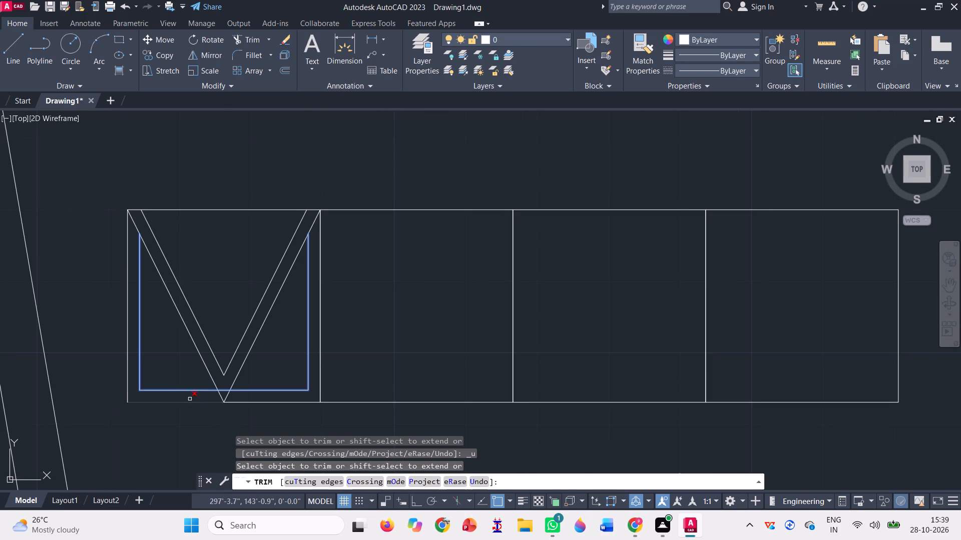
click(185, 393)
click(184, 386)
scroll(227, 390, up, 3)
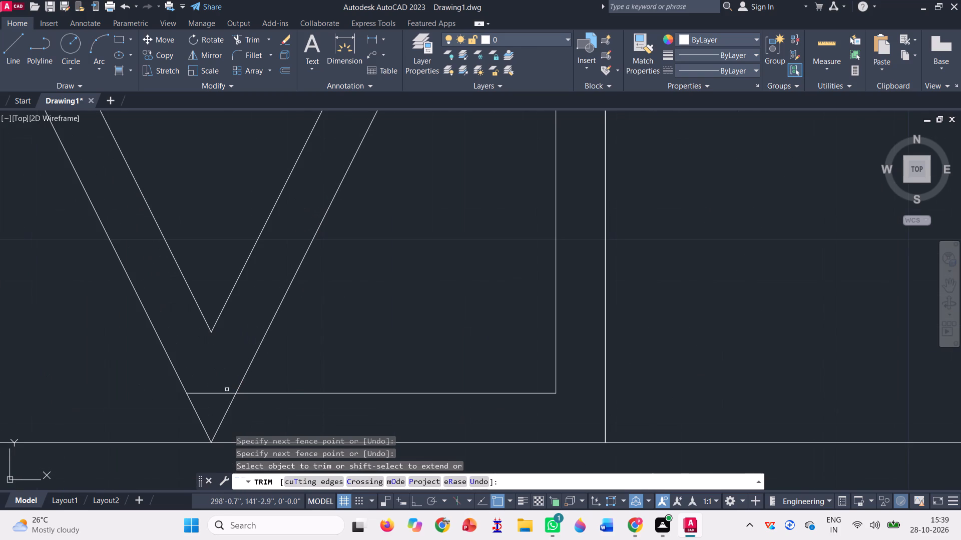
click(225, 397)
click(220, 375)
scroll(246, 378, down, 2)
click(293, 383)
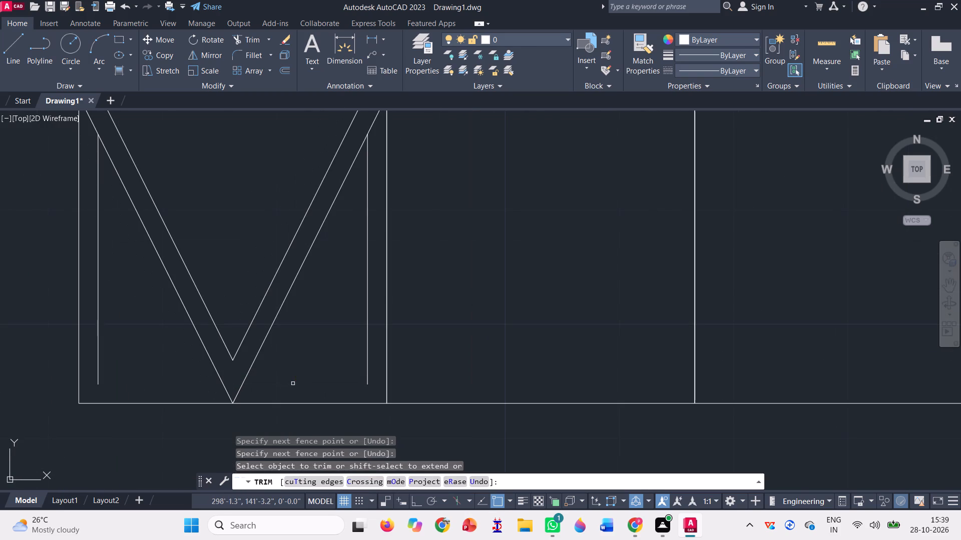
scroll(293, 383, down, 1)
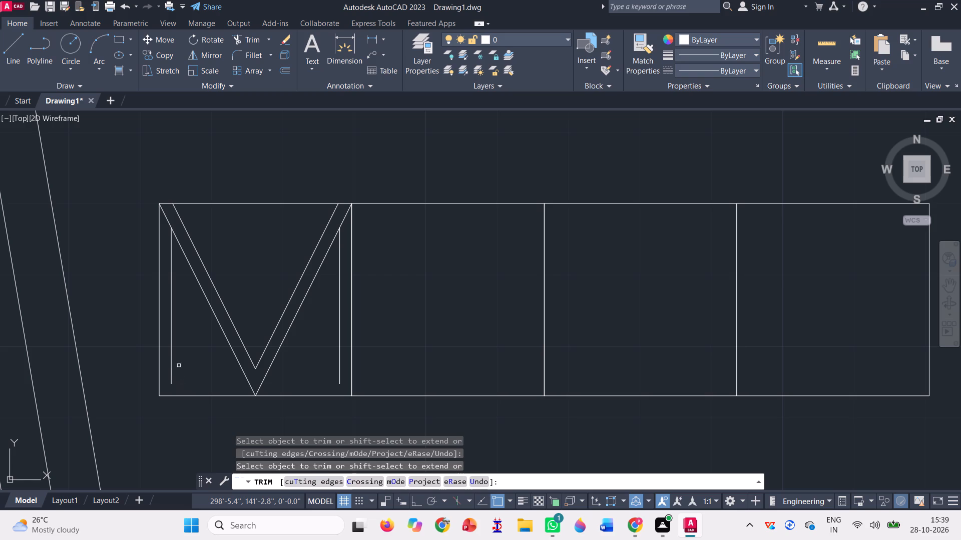
key(Escape)
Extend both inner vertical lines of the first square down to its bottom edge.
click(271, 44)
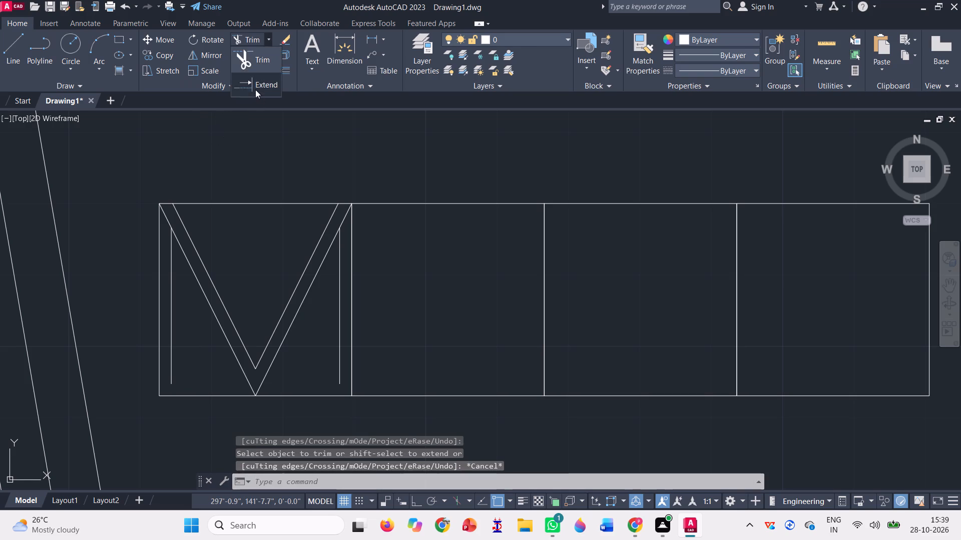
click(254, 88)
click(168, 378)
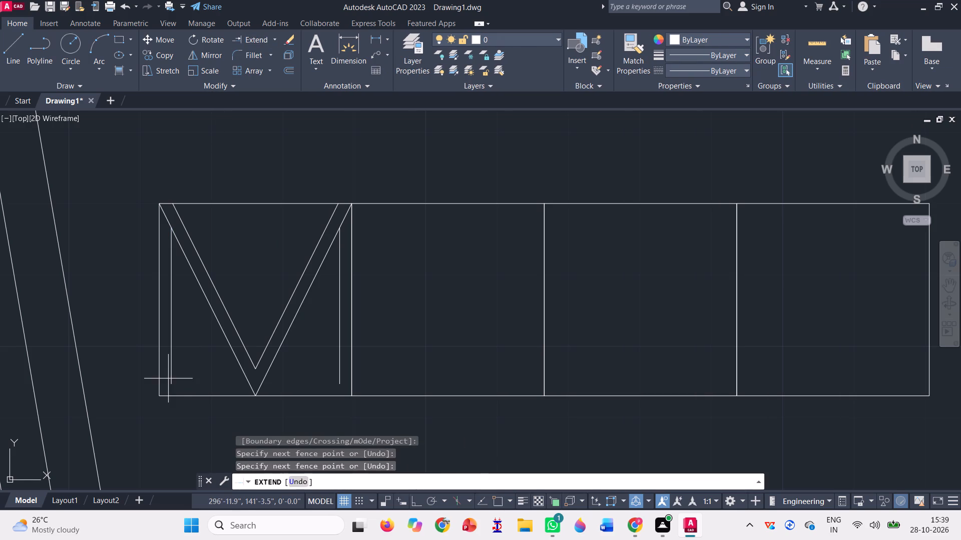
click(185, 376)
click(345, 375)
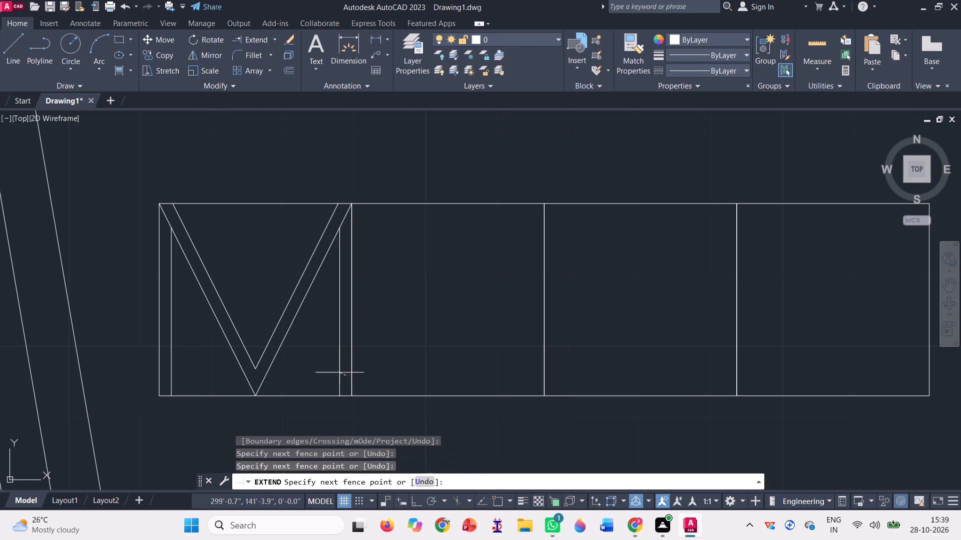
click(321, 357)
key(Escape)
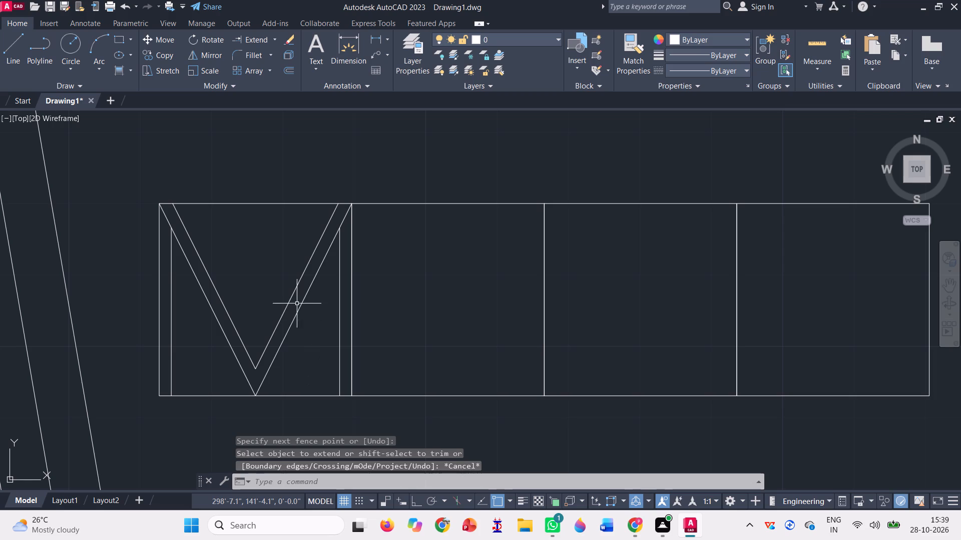
Move the inner V straight down about 5.2 inches so its tip drops just below the square's bottom edge.
scroll(338, 225, up, 1)
scroll(334, 226, down, 1)
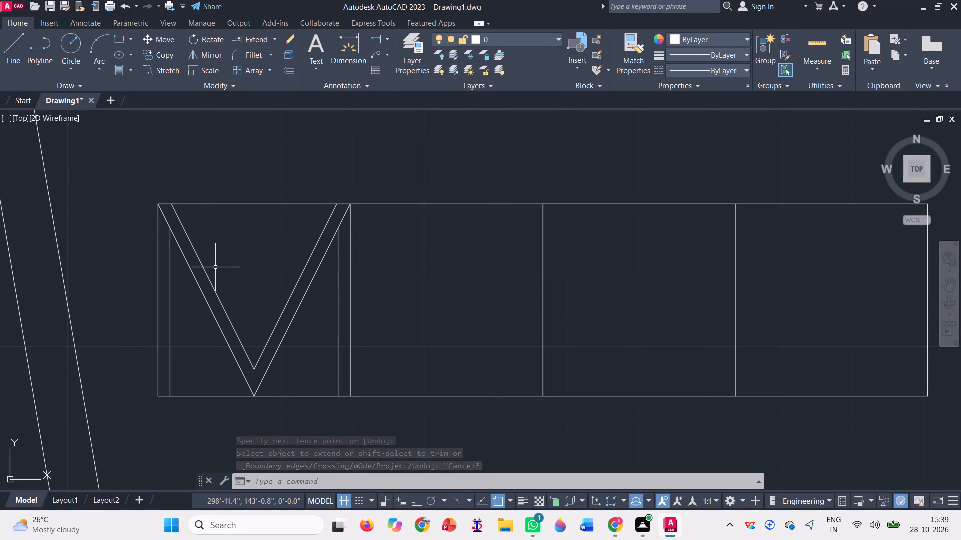
scroll(165, 213, up, 1)
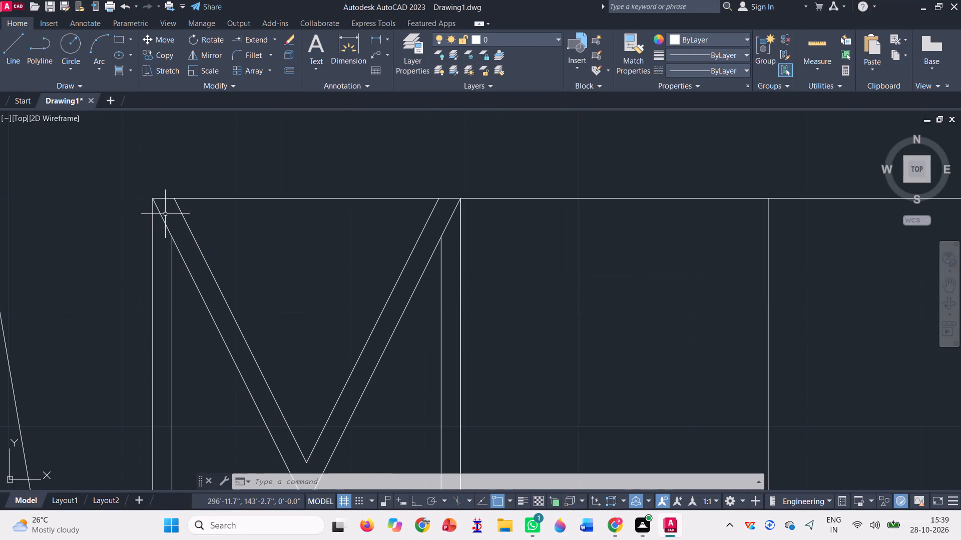
scroll(165, 209, down, 1)
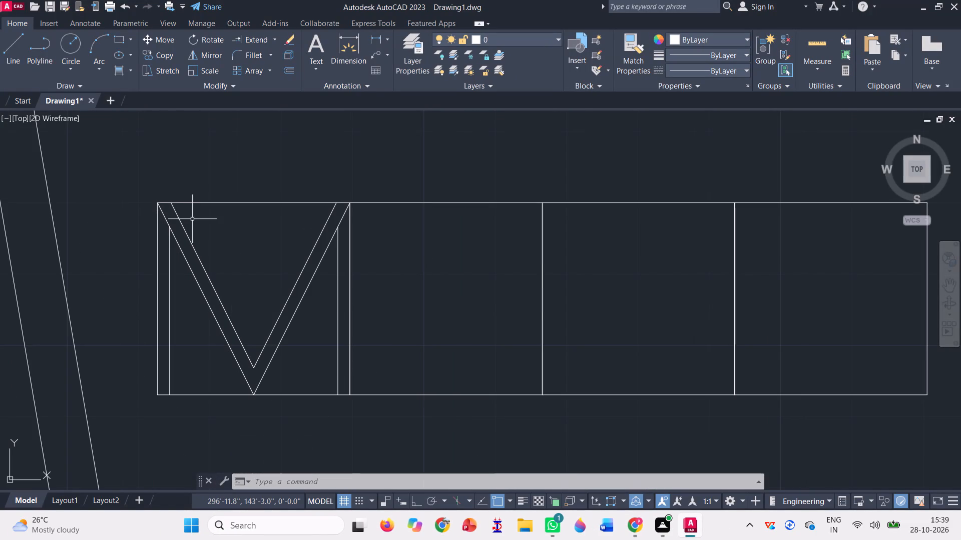
click(187, 232)
scroll(219, 255, down, 1)
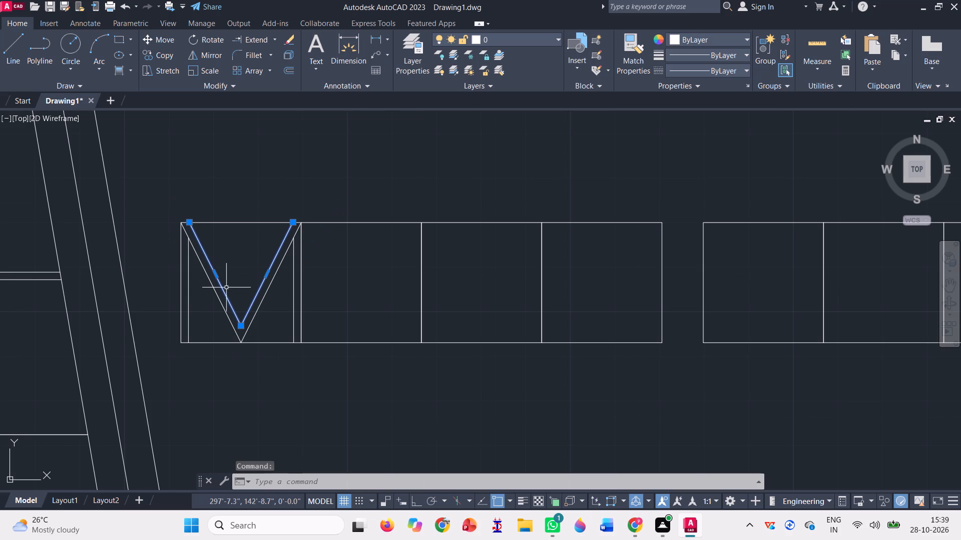
key(m)
key(space)
scroll(248, 319, up, 2)
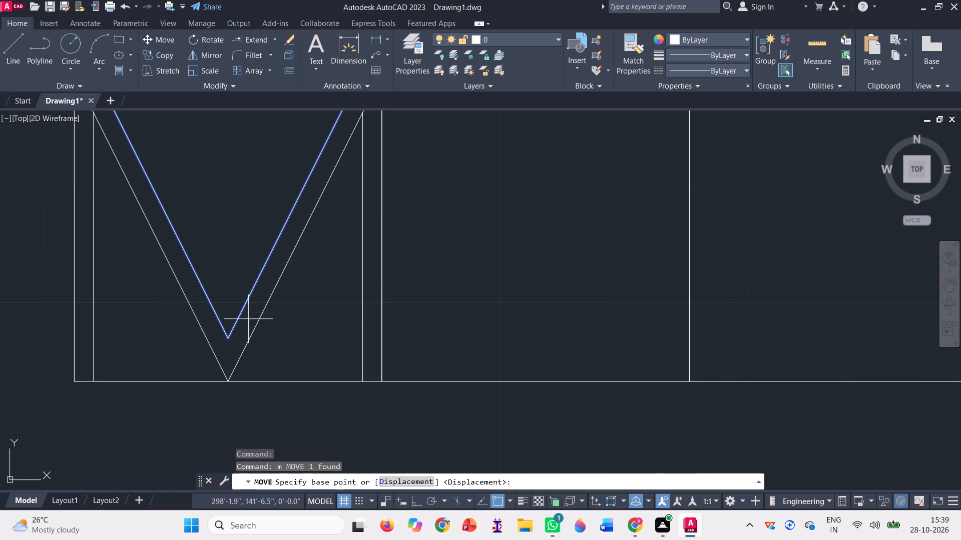
click(228, 339)
scroll(247, 368, down, 1)
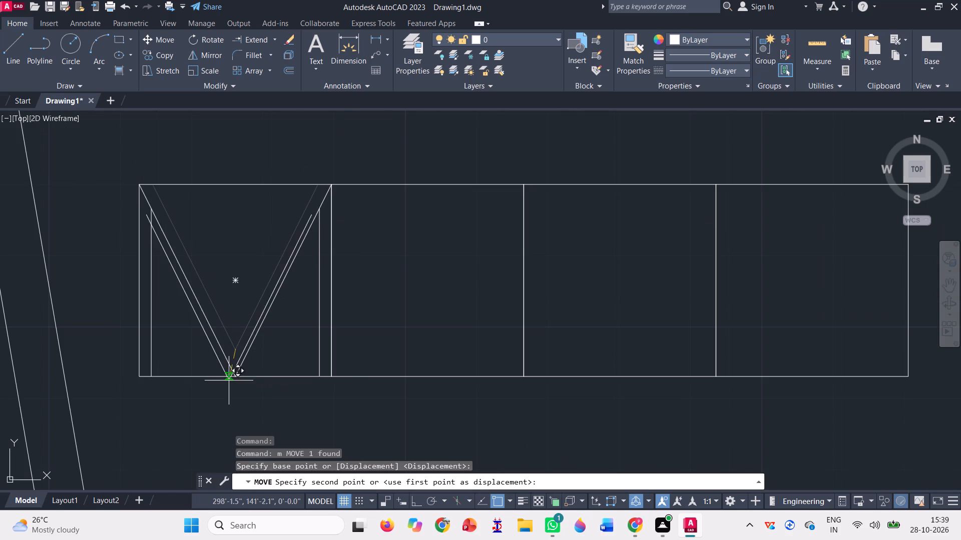
scroll(232, 388, up, 2)
key(F8)
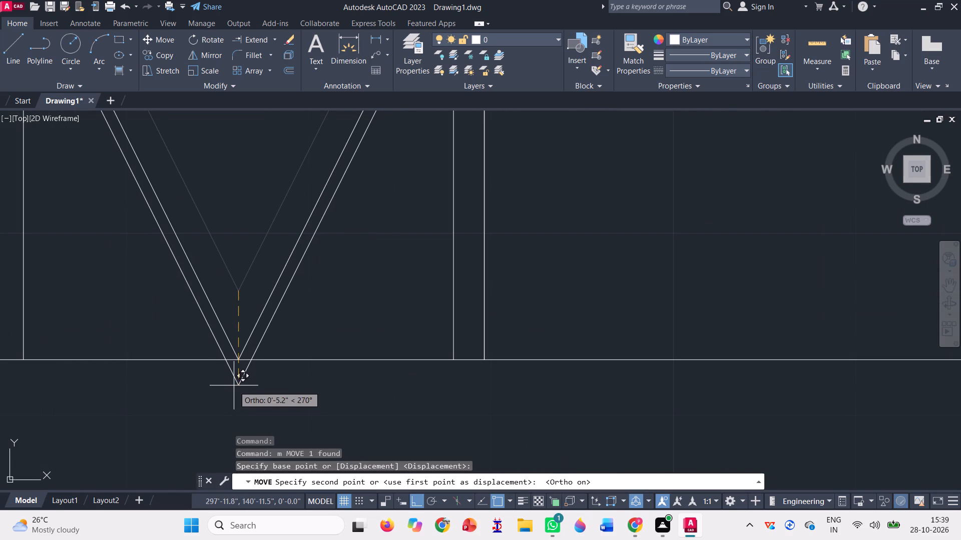
click(237, 385)
scroll(227, 401, down, 2)
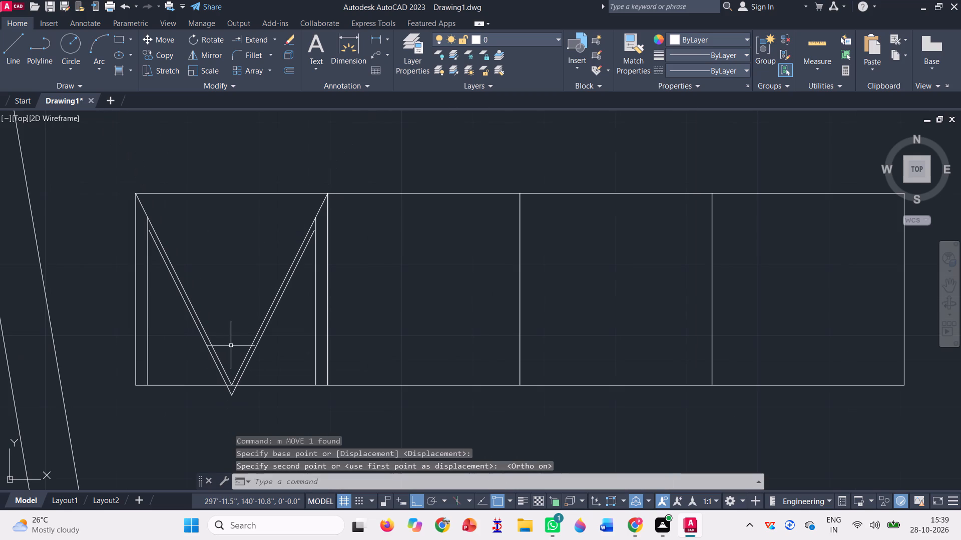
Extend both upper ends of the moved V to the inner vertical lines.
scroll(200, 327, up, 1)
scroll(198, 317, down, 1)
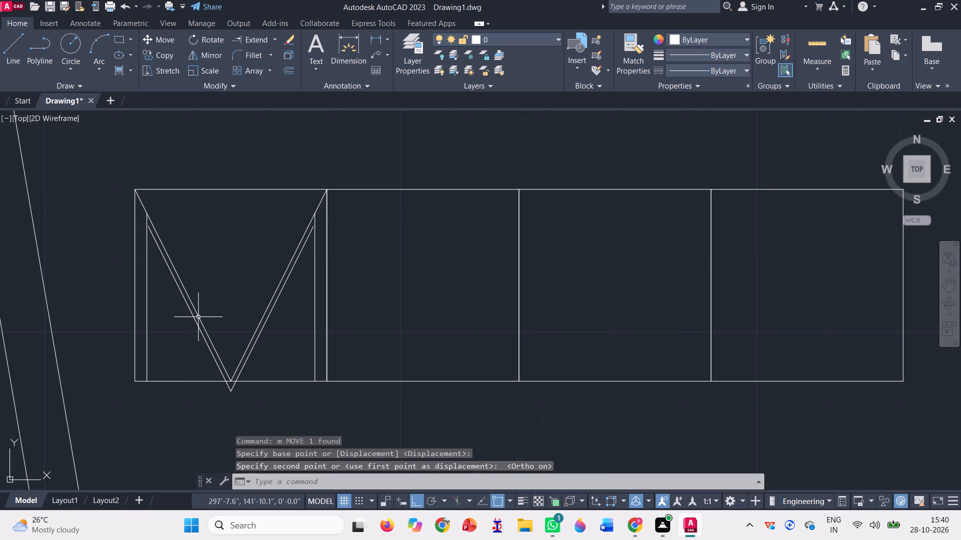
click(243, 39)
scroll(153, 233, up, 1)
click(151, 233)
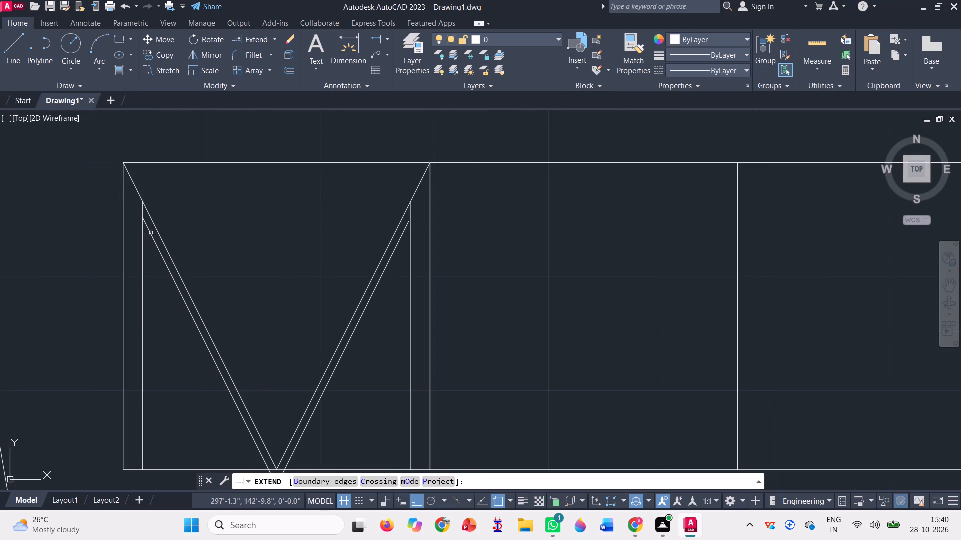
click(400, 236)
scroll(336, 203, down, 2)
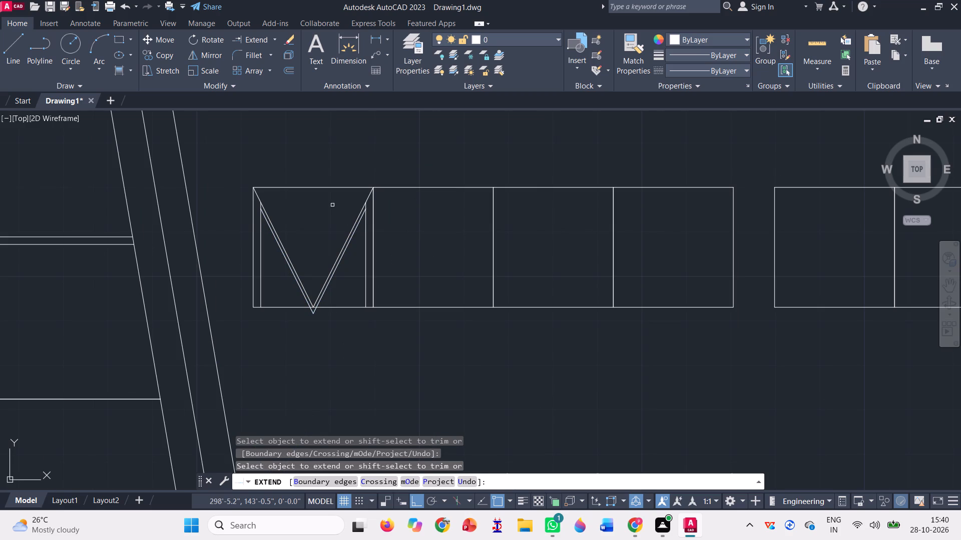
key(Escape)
Delete both inner vertical lines from the first square.
scroll(269, 224, up, 1)
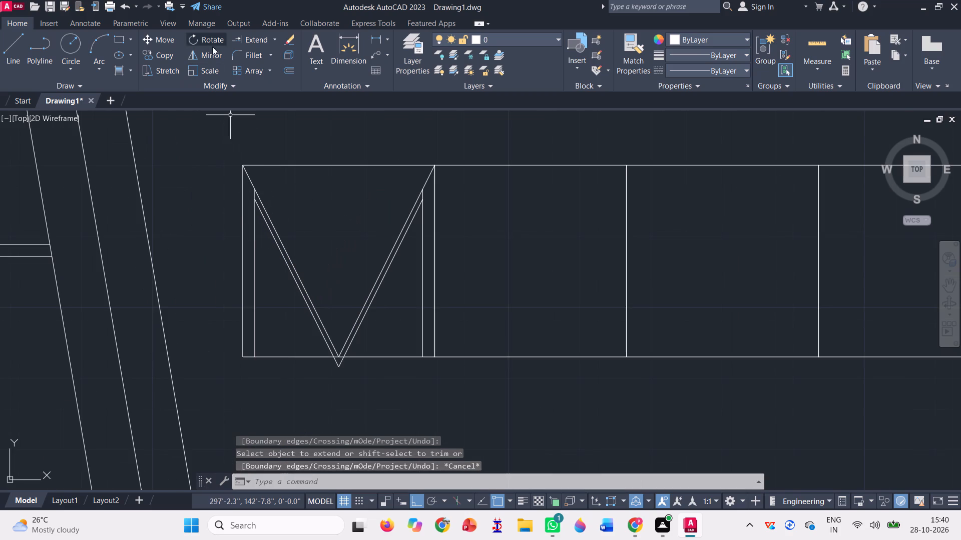
scroll(268, 242, up, 1)
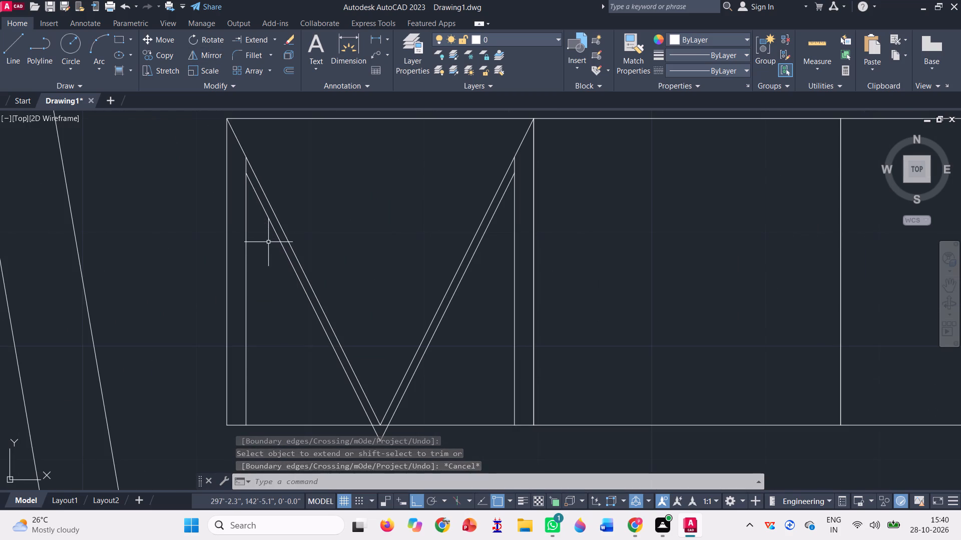
scroll(268, 241, down, 1)
click(251, 239)
click(259, 247)
click(256, 246)
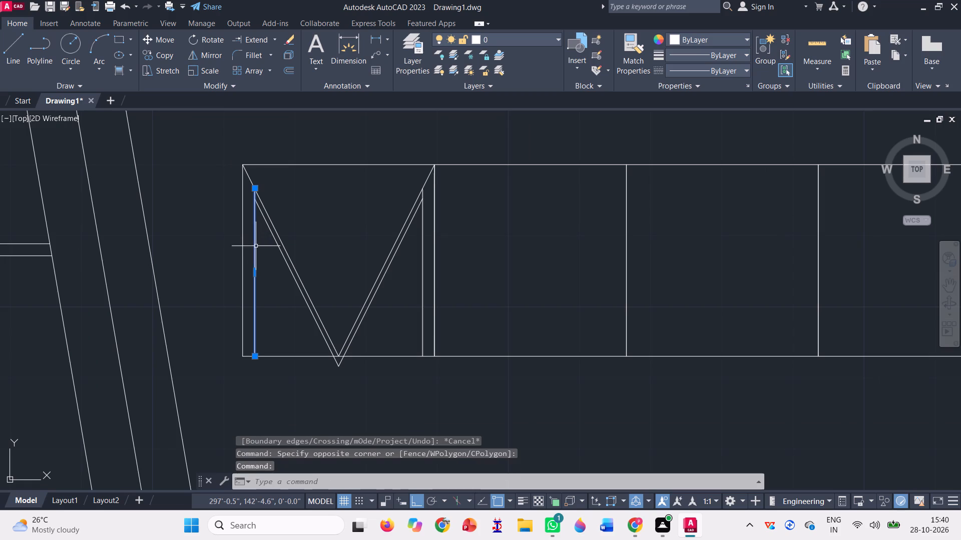
click(425, 281)
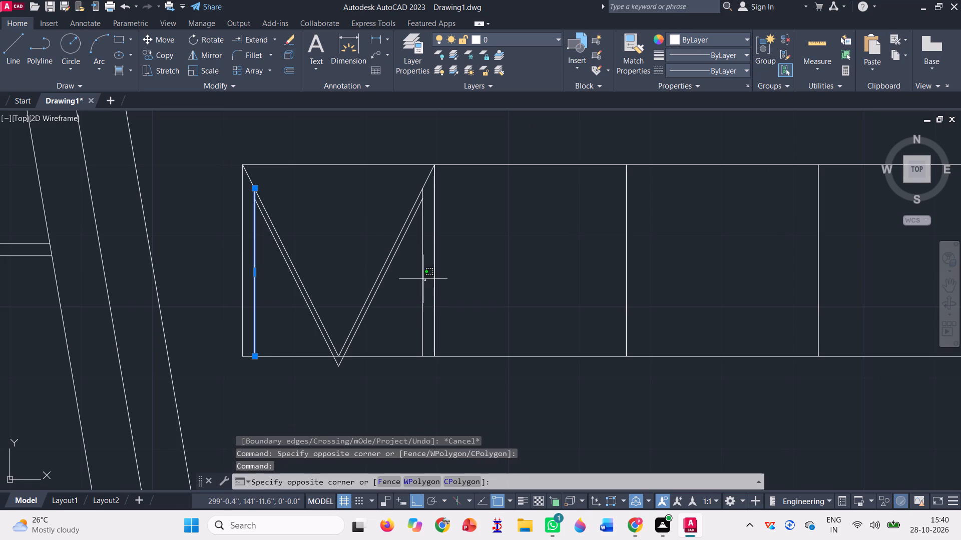
click(411, 268)
key(Delete)
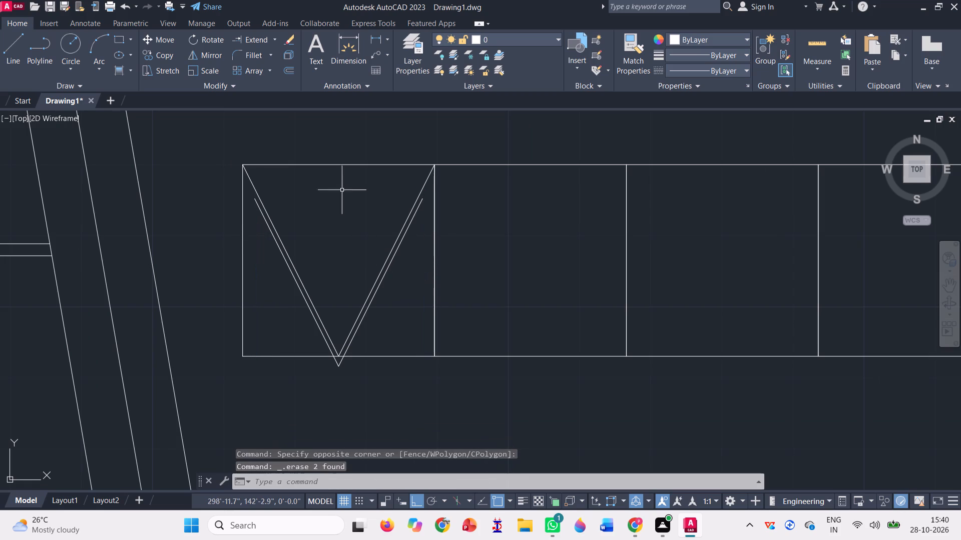
Extend both upper ends of the lower V to the first square's side edges.
click(245, 42)
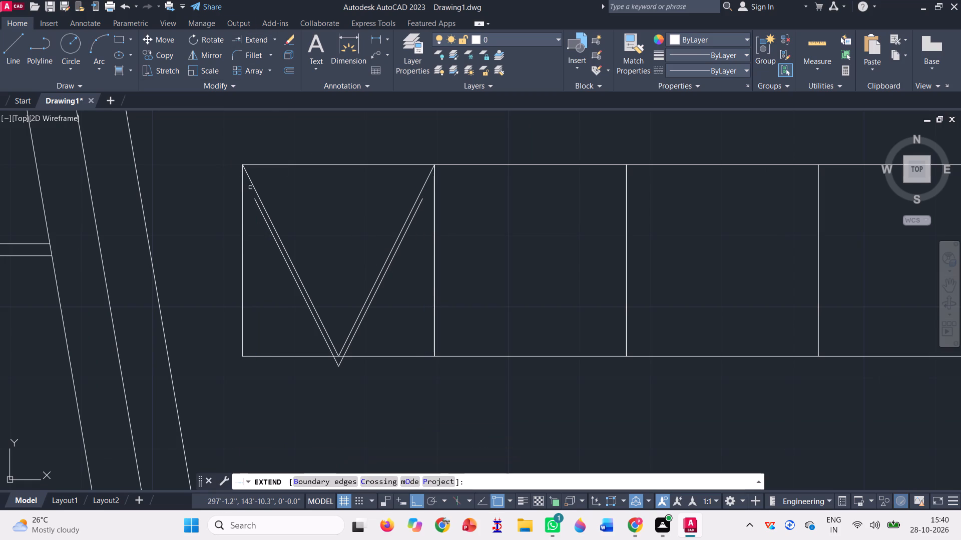
click(256, 205)
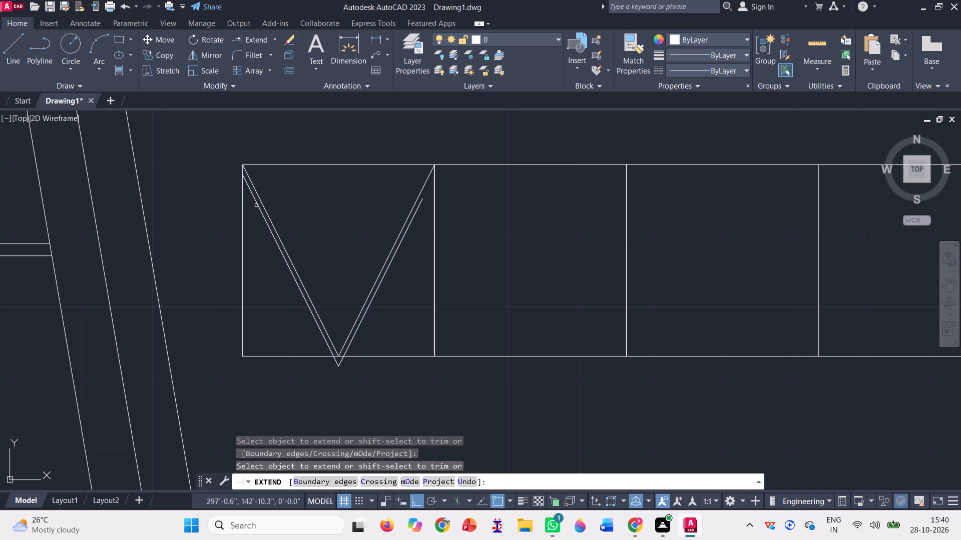
click(409, 228)
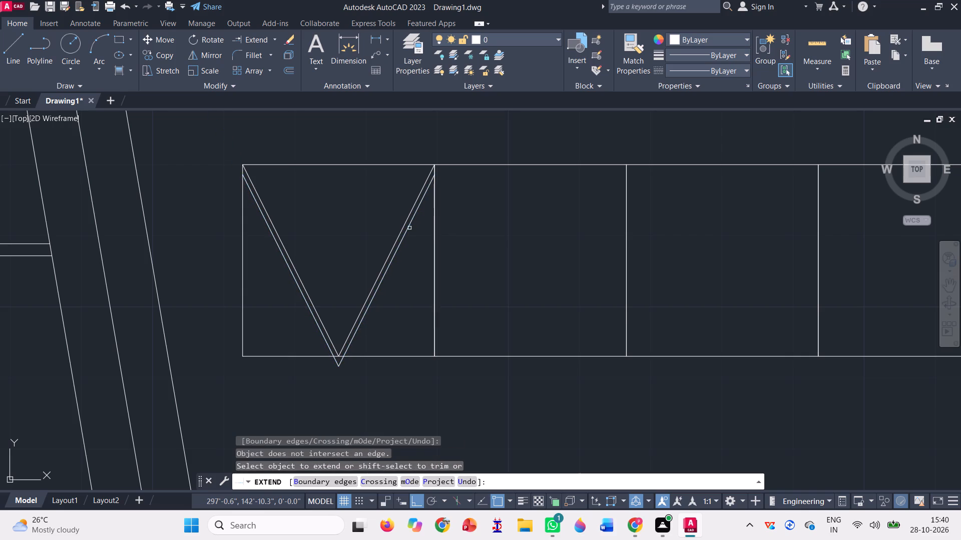
key(Escape)
Move both Vs straight up so the lower V's tip sits on the square's bottom edge.
click(400, 290)
click(332, 239)
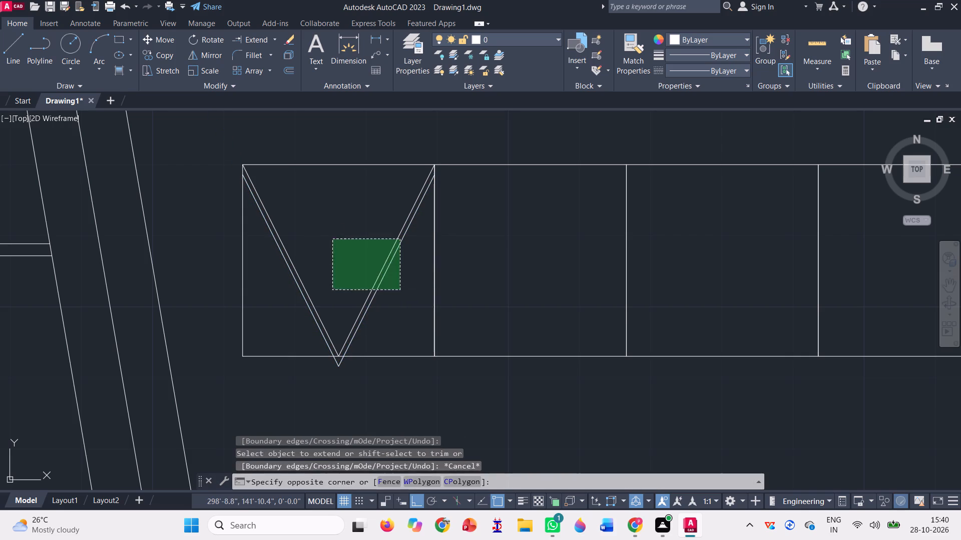
text(m)
key(space)
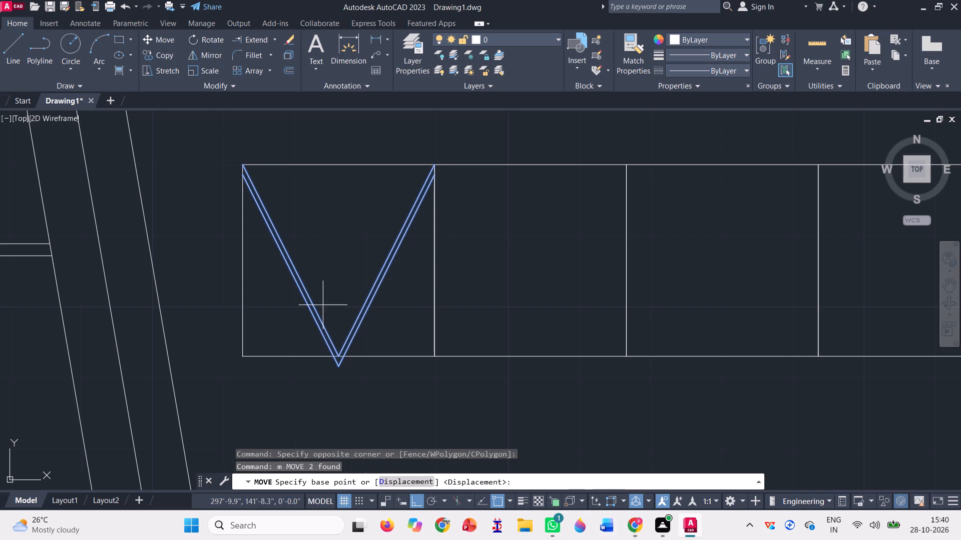
scroll(338, 388, up, 2)
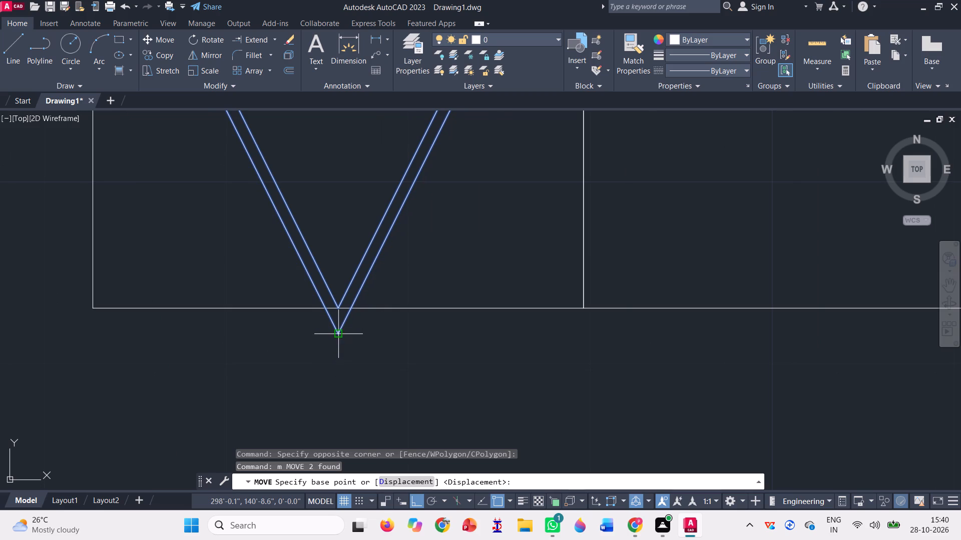
click(342, 330)
click(334, 311)
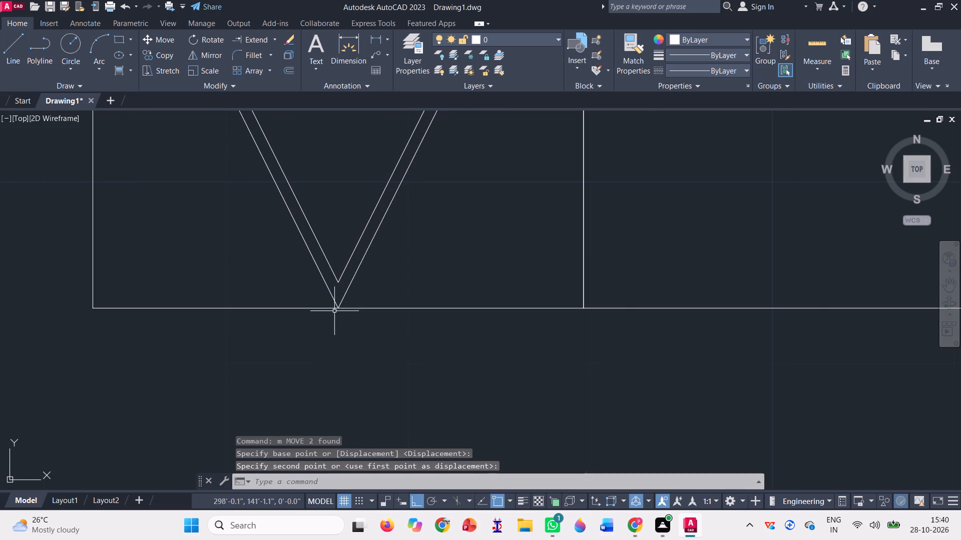
Draw a vertical line from where the upper V's left leg crosses the square's top edge down to its bottom edge.
scroll(331, 348, down, 2)
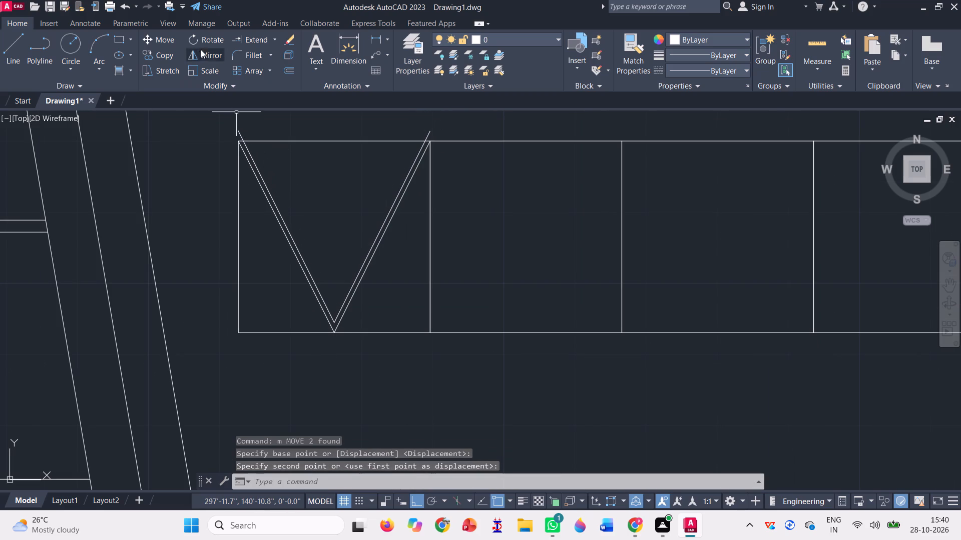
click(14, 40)
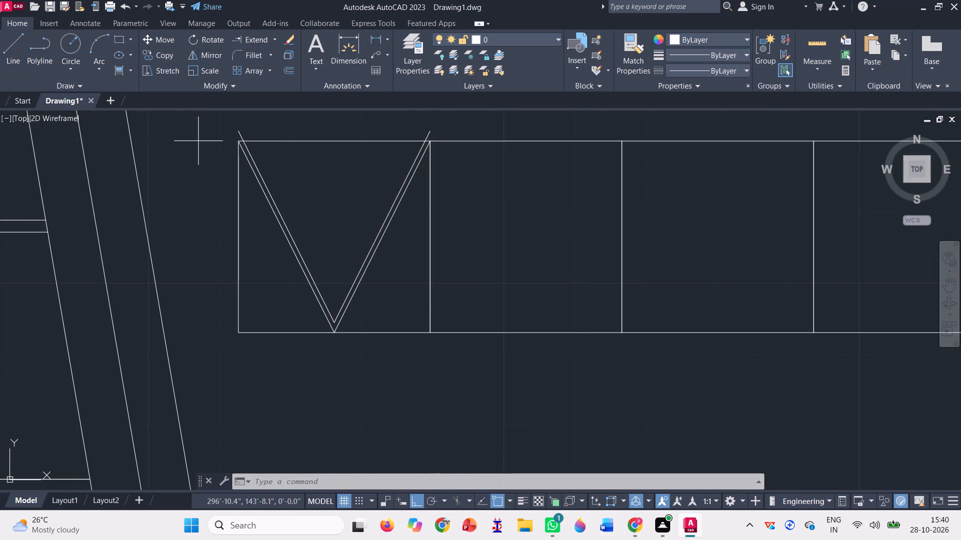
scroll(237, 139, up, 2)
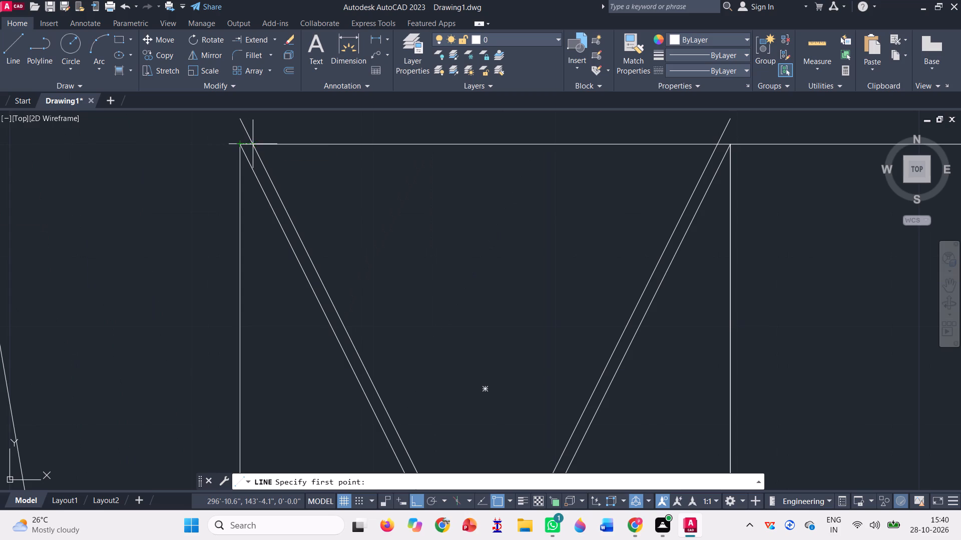
click(252, 146)
scroll(249, 152, down, 1)
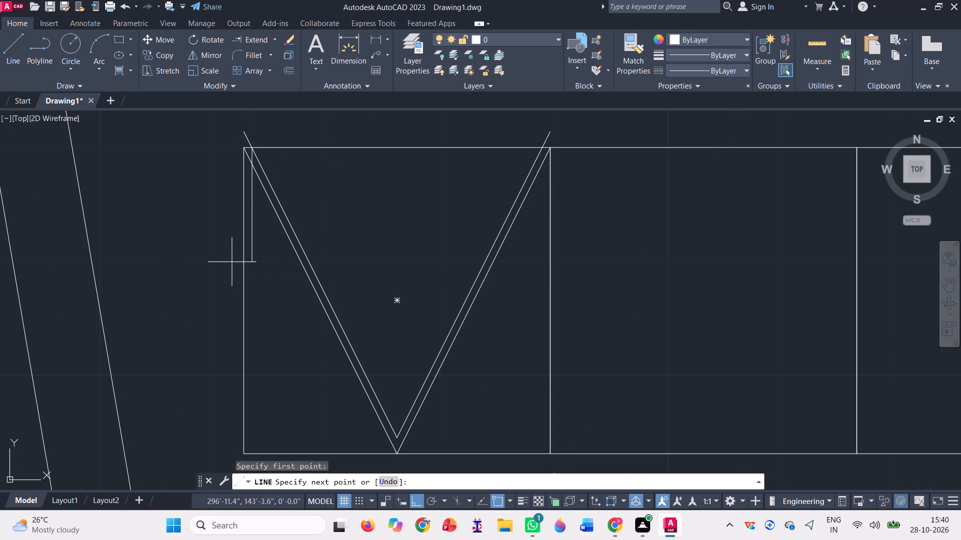
scroll(232, 190, down, 1)
scroll(245, 354, up, 2)
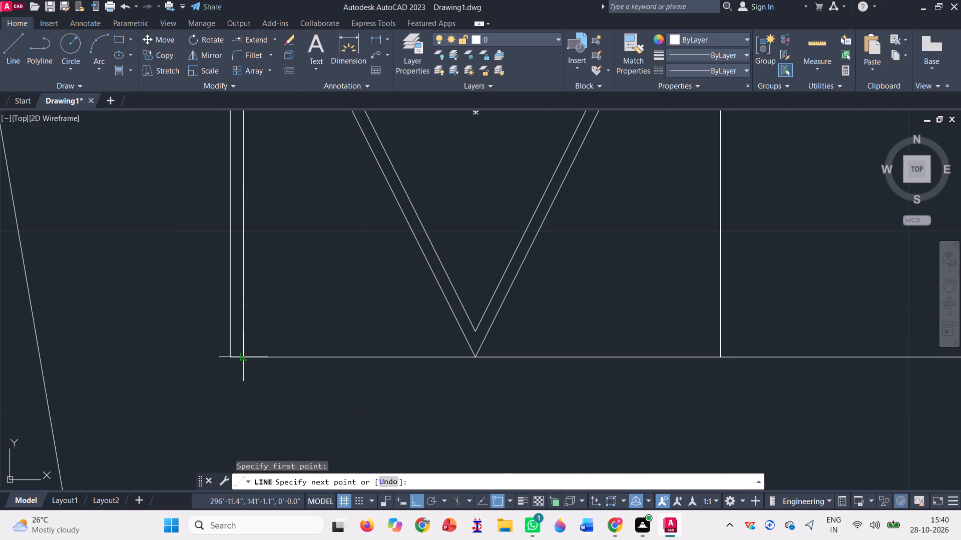
click(245, 354)
scroll(240, 370, down, 2)
key(space)
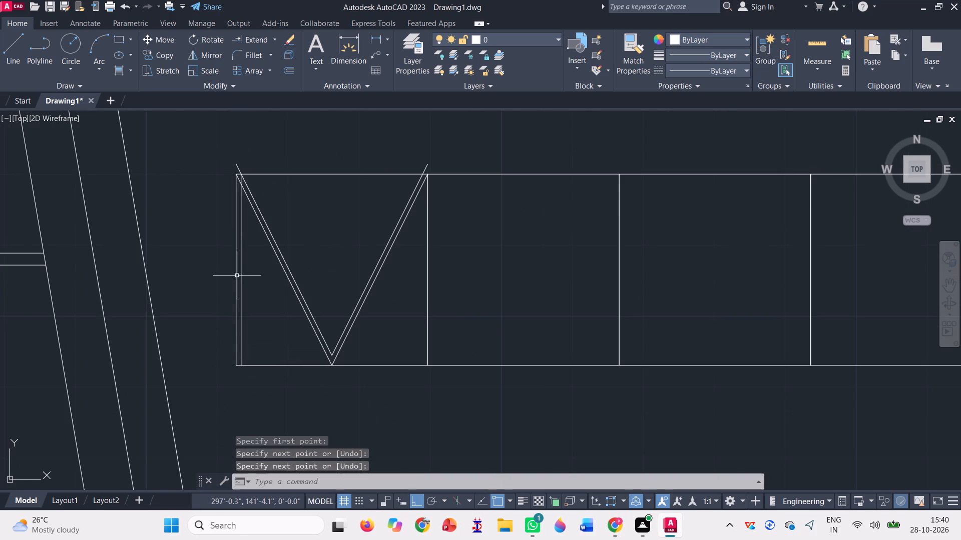
Mirror the first square's inner vertical line about the vertical axis through the V's tip, keeping the original.
click(242, 278)
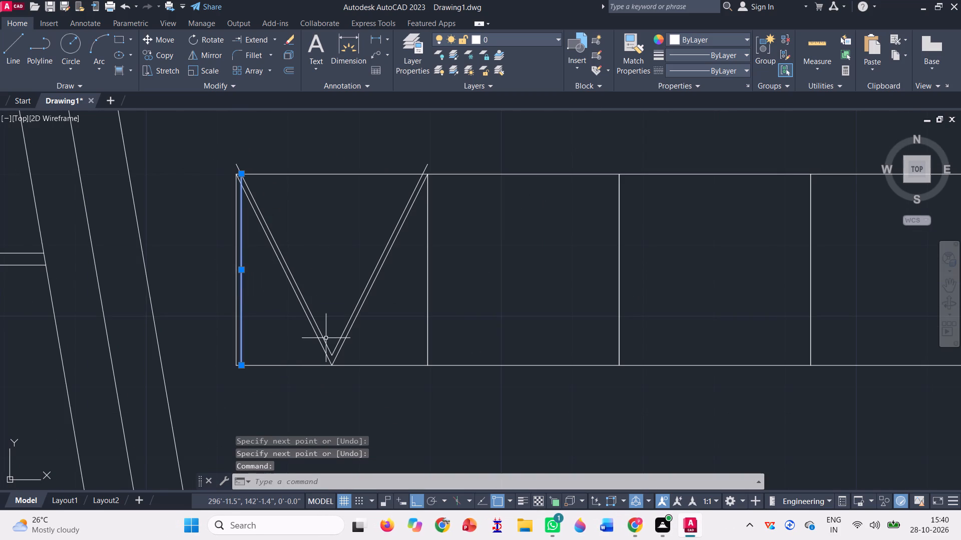
click(206, 57)
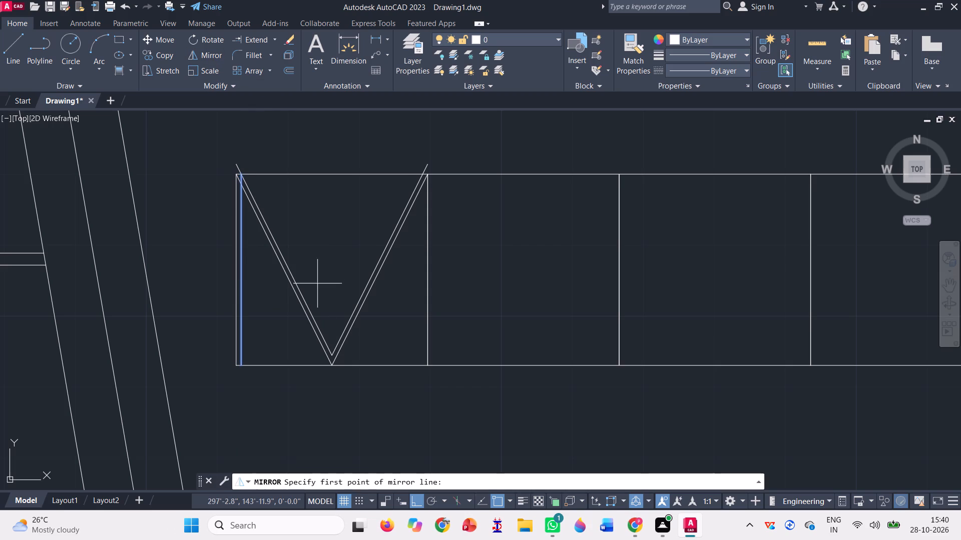
click(332, 368)
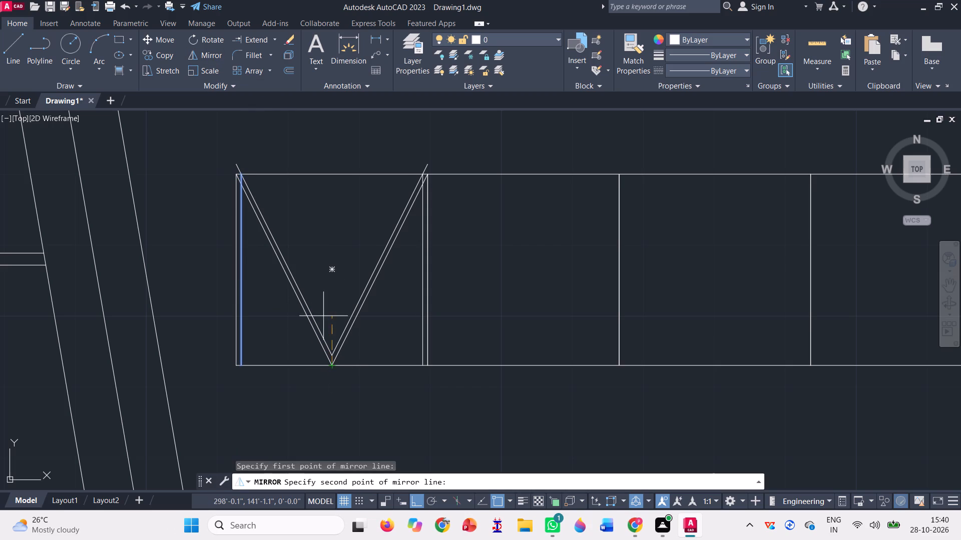
click(340, 129)
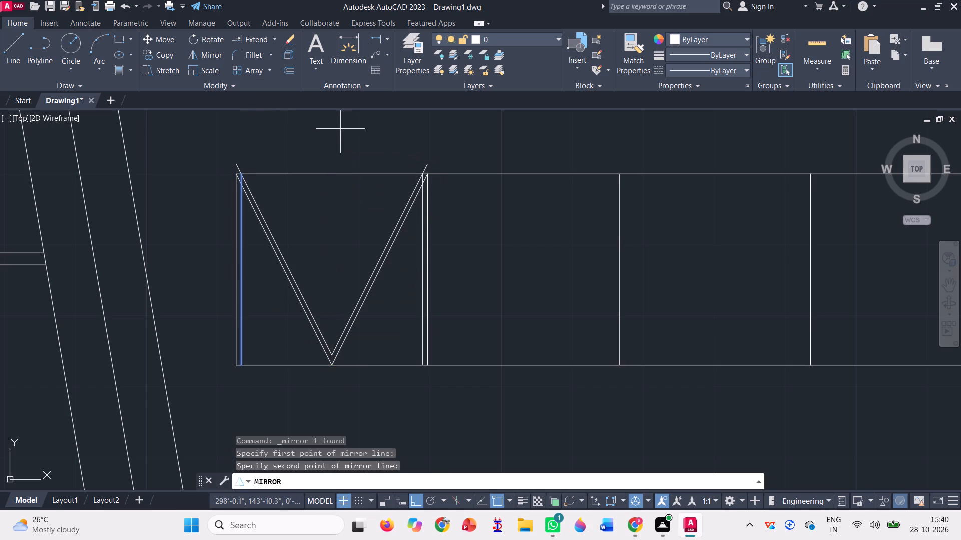
key(space)
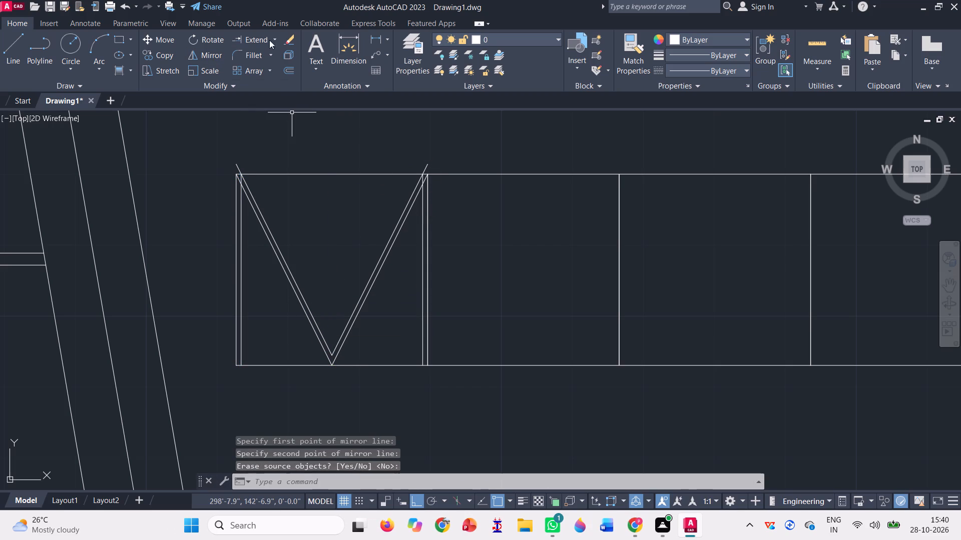
Trim the overhanging V and inner vertical line ends at the first square's upper left corner.
click(276, 39)
click(264, 66)
scroll(247, 170, up, 2)
click(225, 169)
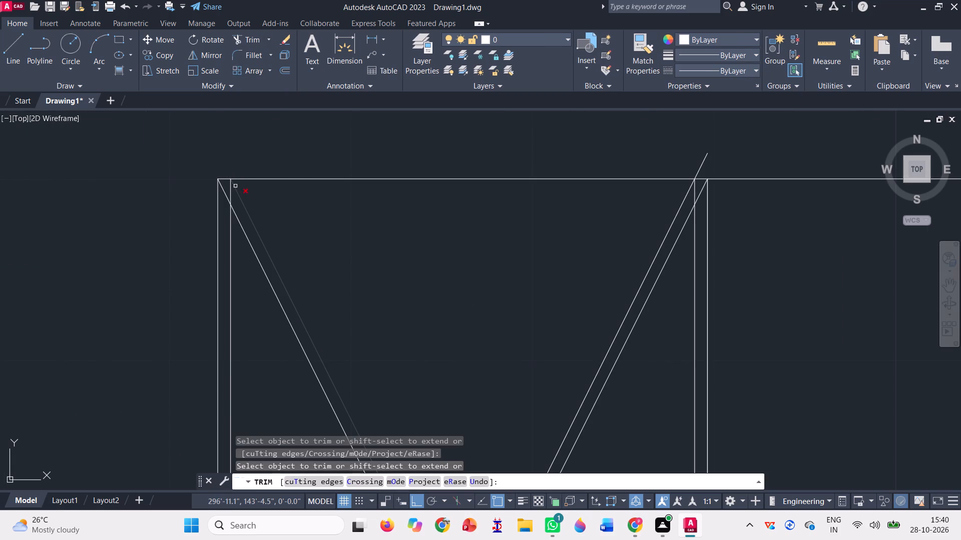
scroll(234, 188, up, 3)
click(218, 187)
click(195, 200)
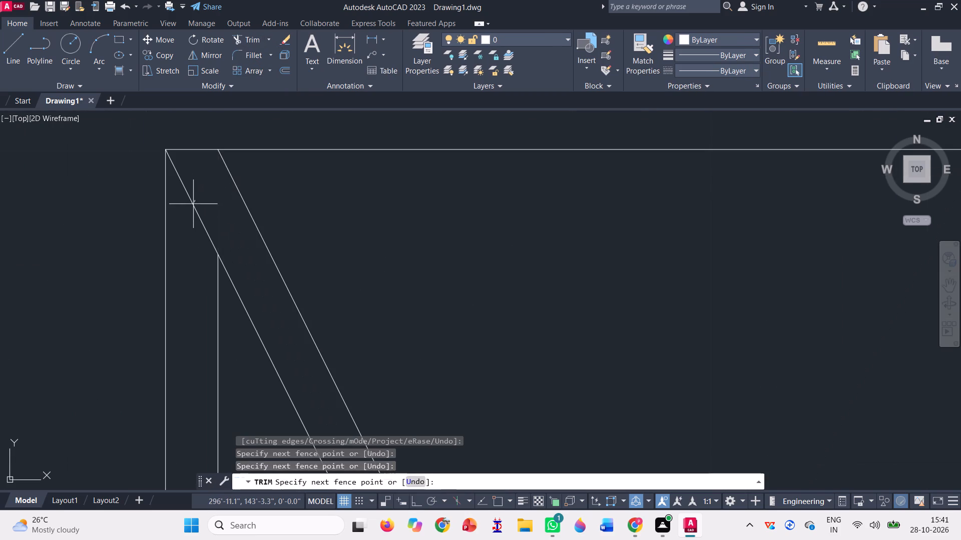
click(191, 205)
scroll(191, 204, down, 5)
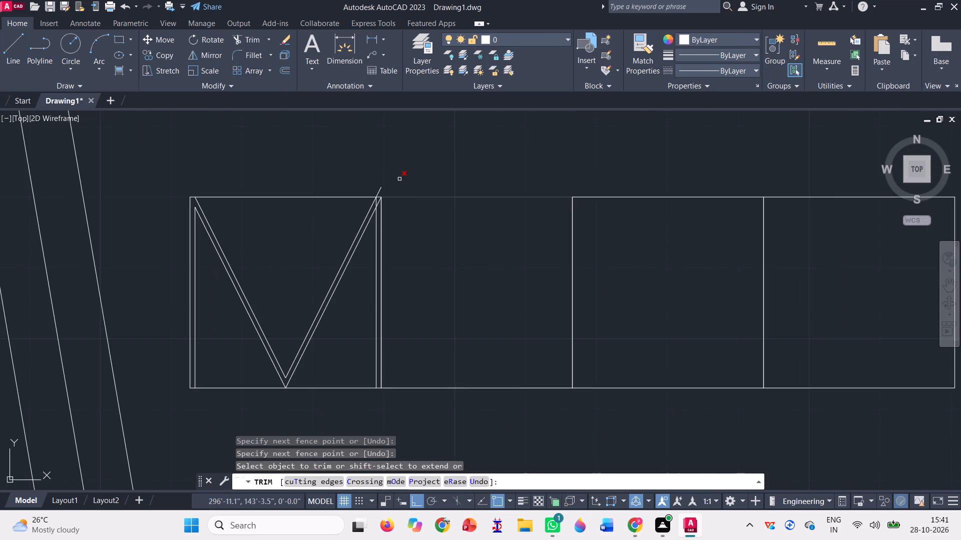
Trim the overhanging V and inner vertical line ends at the first square's upper right corner.
scroll(394, 177, up, 3)
click(325, 230)
click(342, 226)
scroll(318, 281, up, 2)
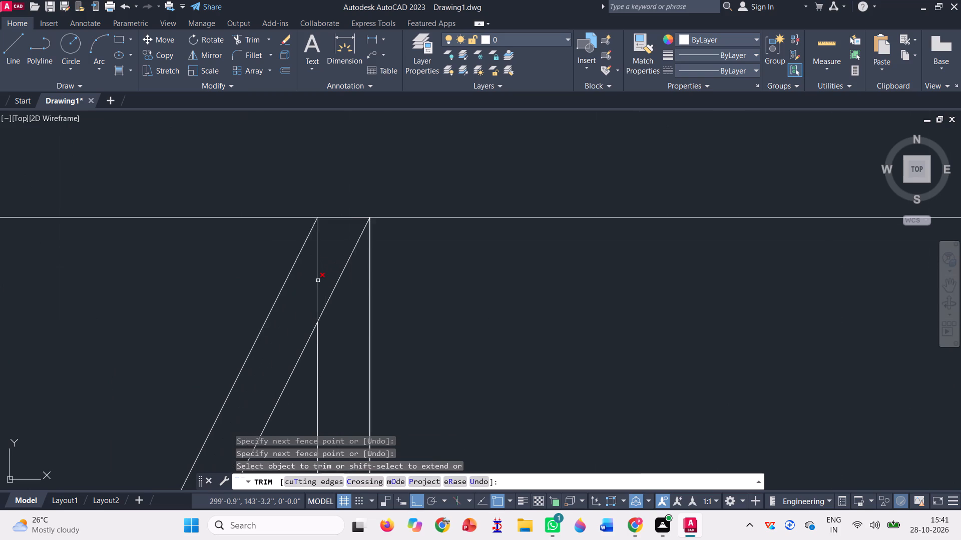
scroll(318, 280, up, 1)
click(307, 271)
click(349, 293)
scroll(317, 240, down, 3)
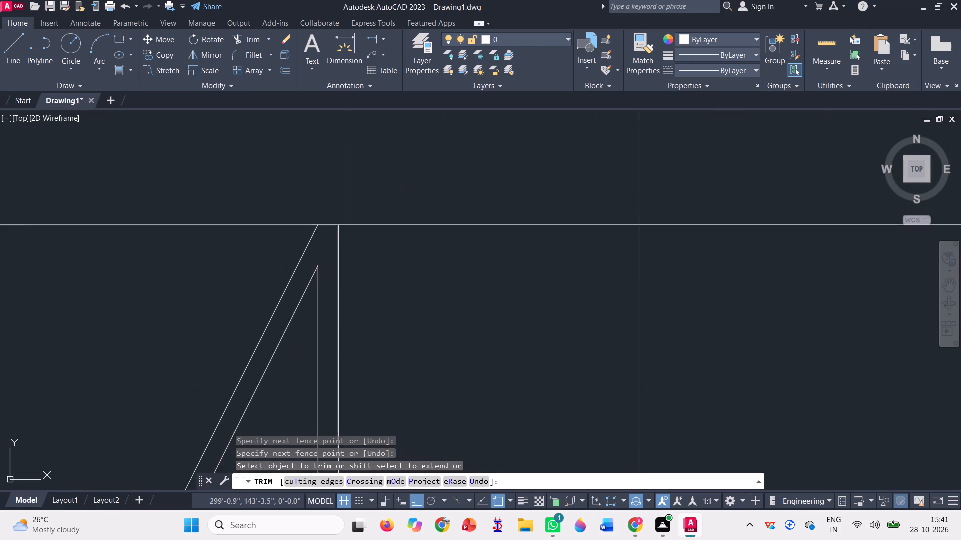
scroll(347, 221, down, 3)
key(Escape)
scroll(190, 184, down, 1)
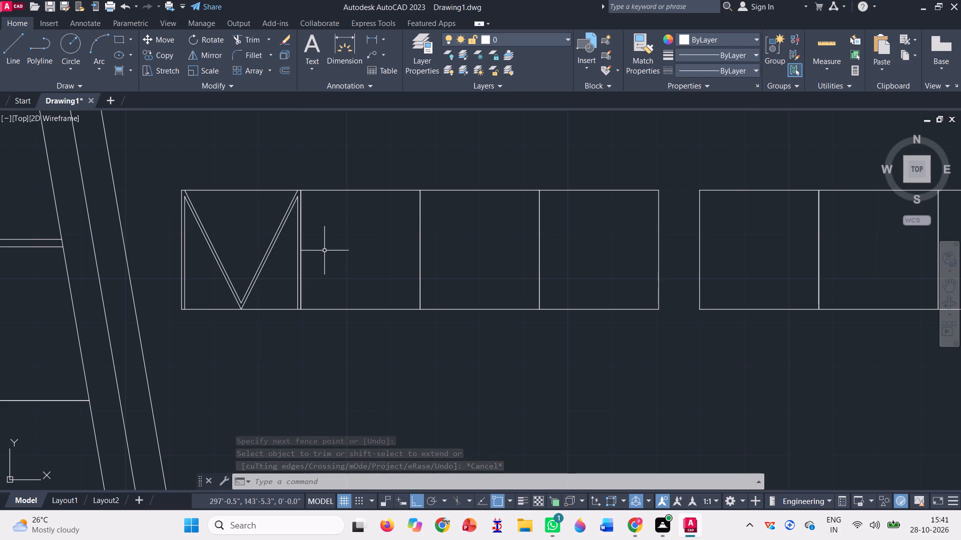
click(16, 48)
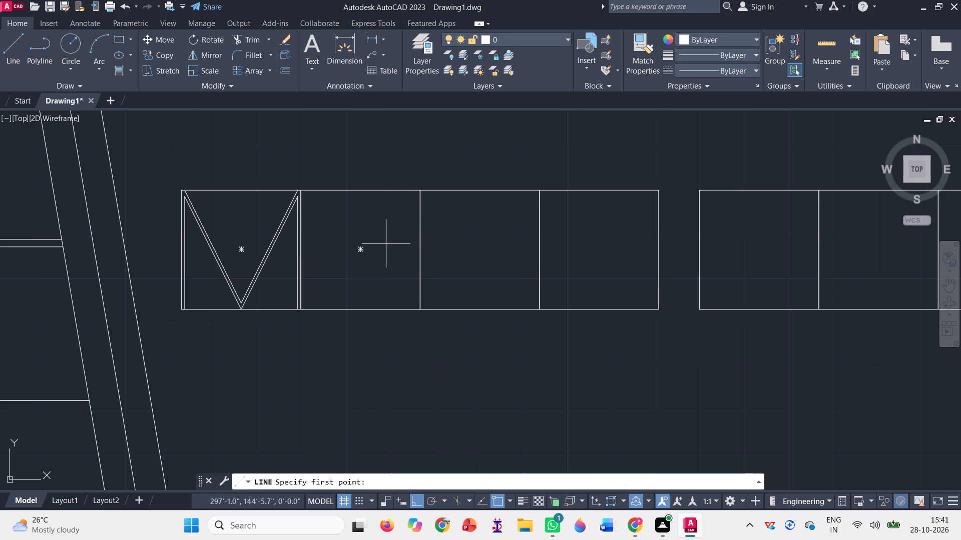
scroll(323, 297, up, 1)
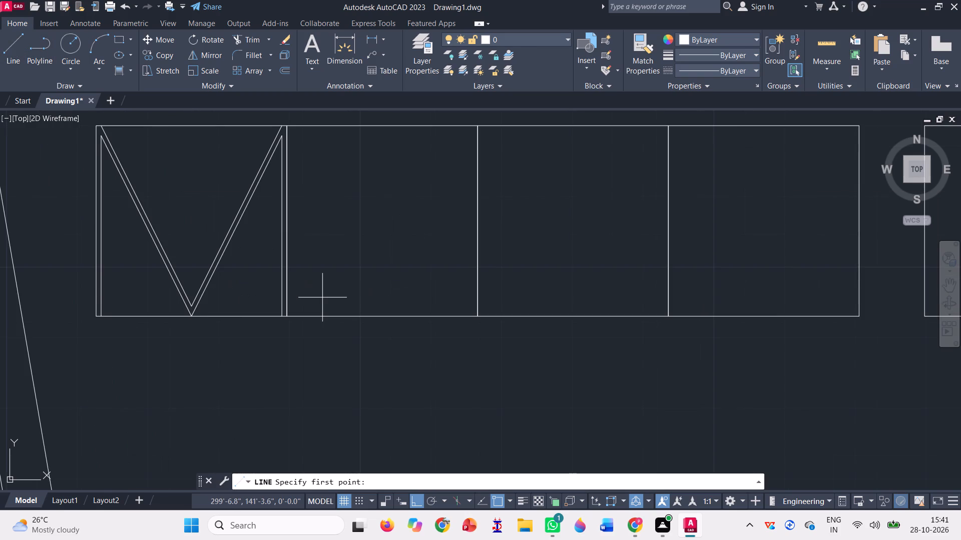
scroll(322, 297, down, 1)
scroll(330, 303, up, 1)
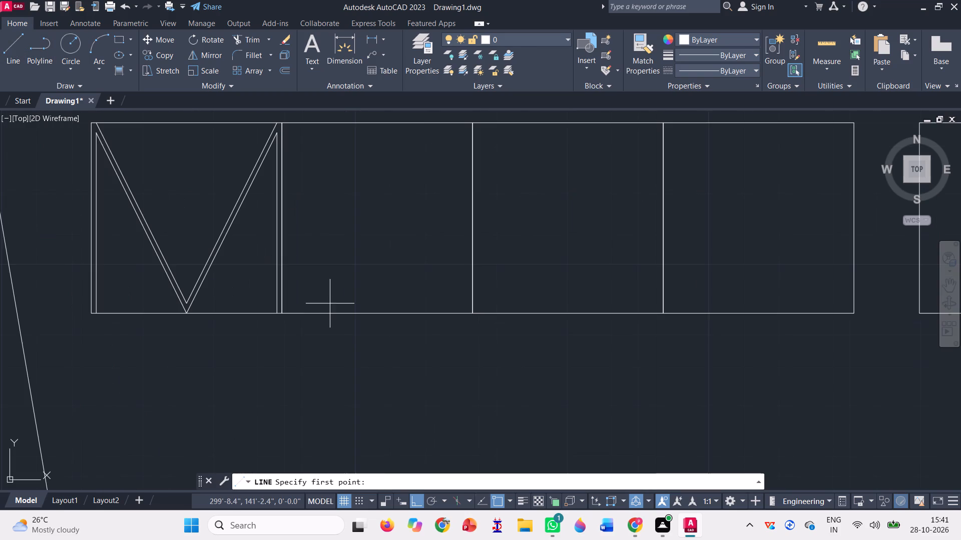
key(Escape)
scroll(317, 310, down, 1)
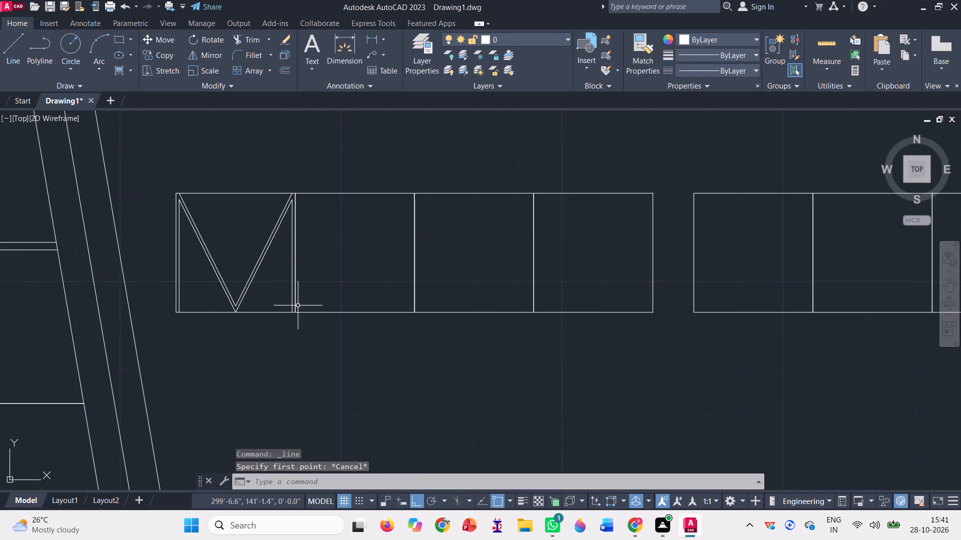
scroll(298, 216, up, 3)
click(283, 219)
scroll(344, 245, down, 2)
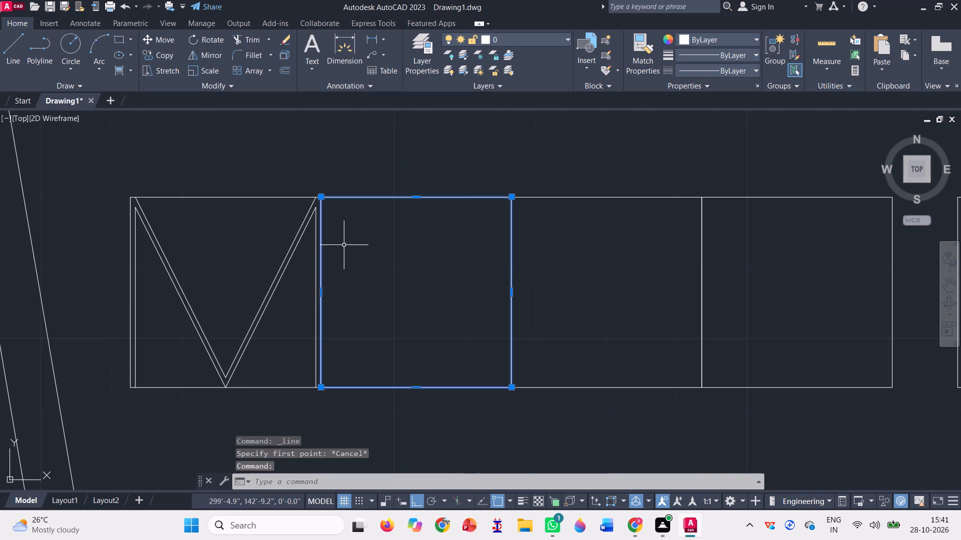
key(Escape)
Scale both Vs and both inner vertical lines down to roughly three quarters size from the first square's upper left corner.
scroll(326, 233, up, 2)
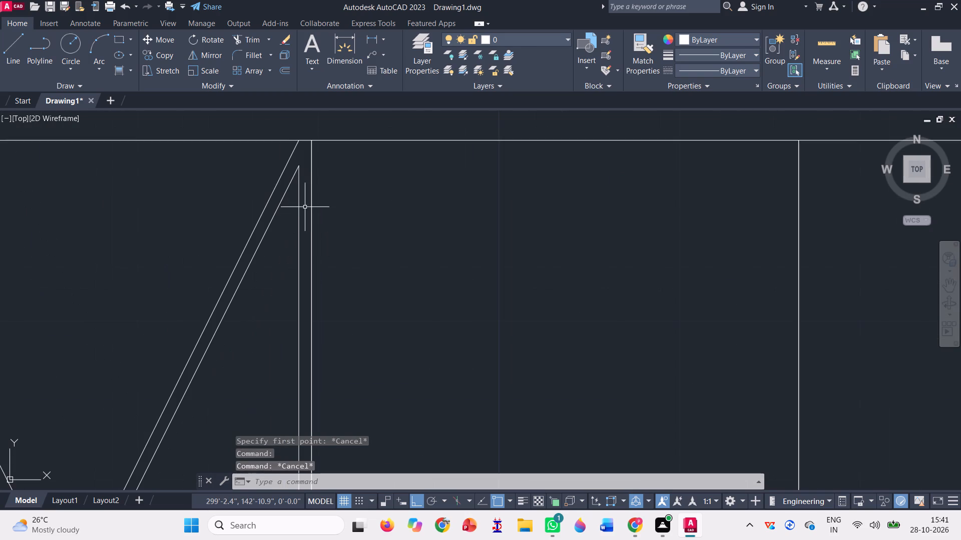
click(306, 207)
click(230, 180)
scroll(366, 238, down, 3)
scroll(247, 277, up, 2)
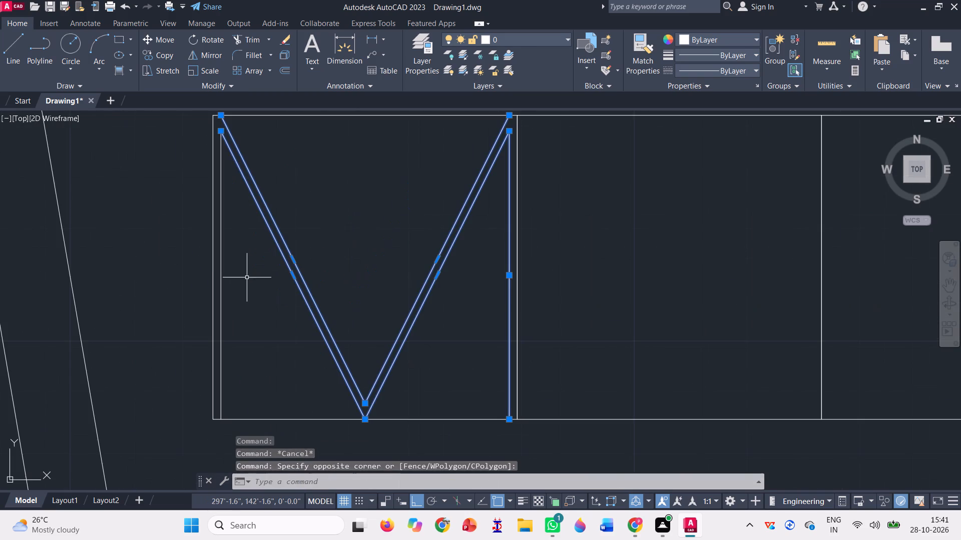
click(230, 264)
click(218, 255)
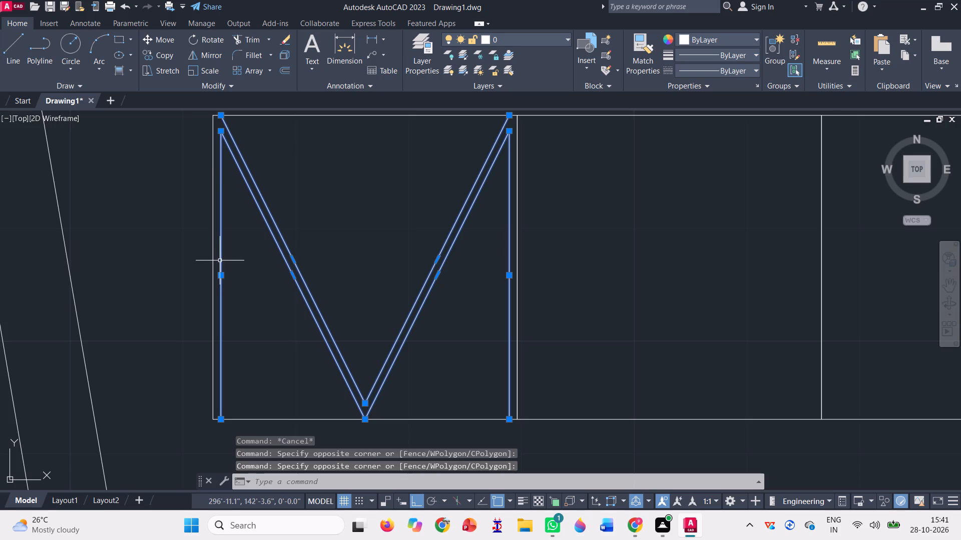
scroll(220, 259, down, 2)
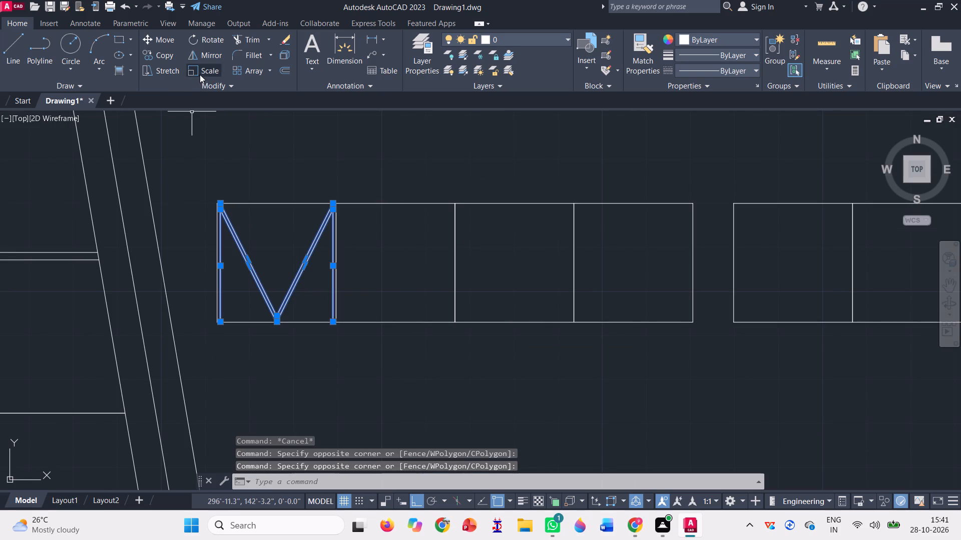
click(198, 74)
scroll(235, 226, up, 3)
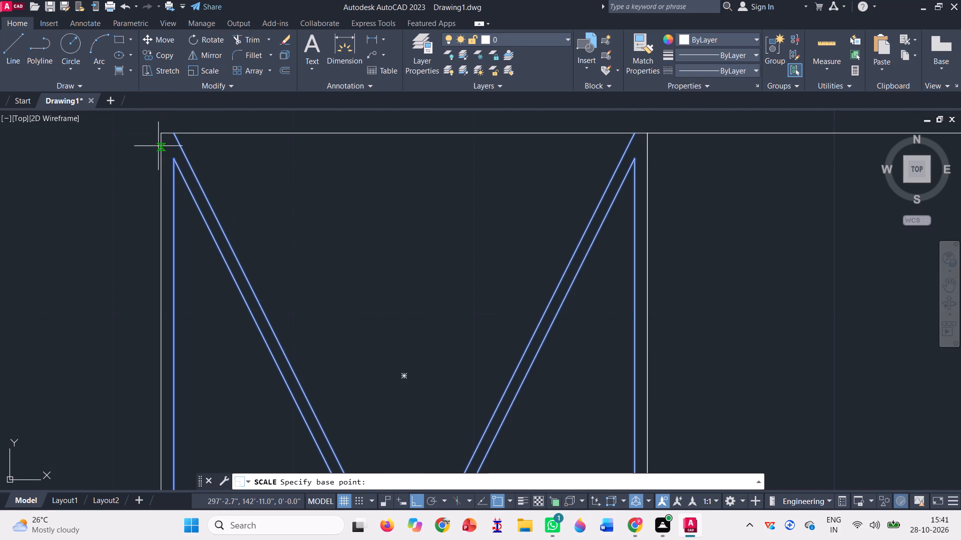
click(158, 132)
scroll(222, 207, down, 2)
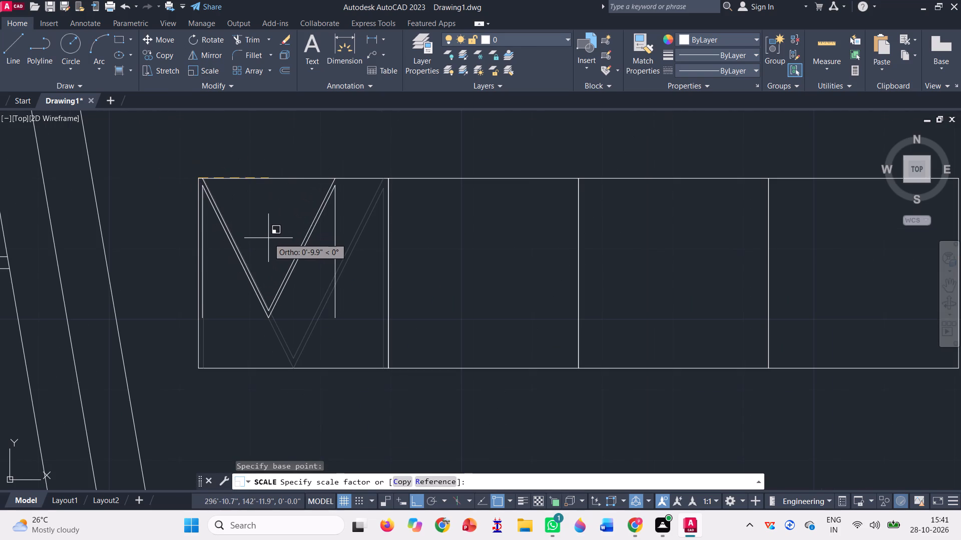
click(272, 244)
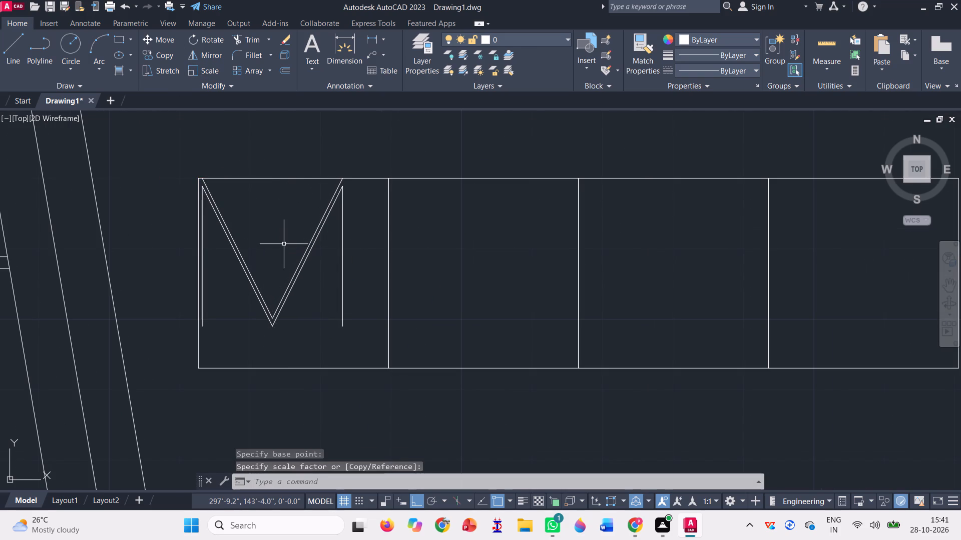
Draw a vertical line from the first square's upper left corner down its side edge to about the scaled inner line's lower end.
scroll(358, 187, up, 1)
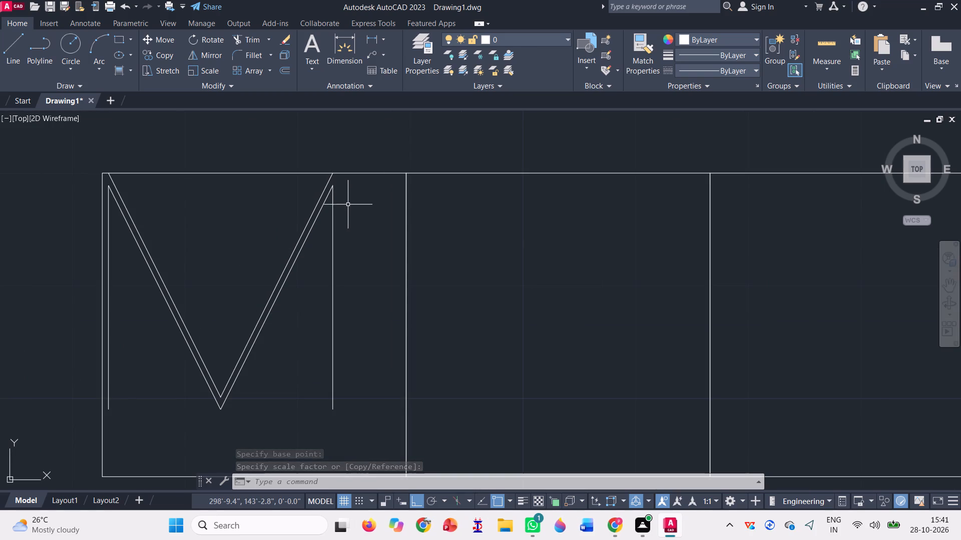
key(l)
key(Return)
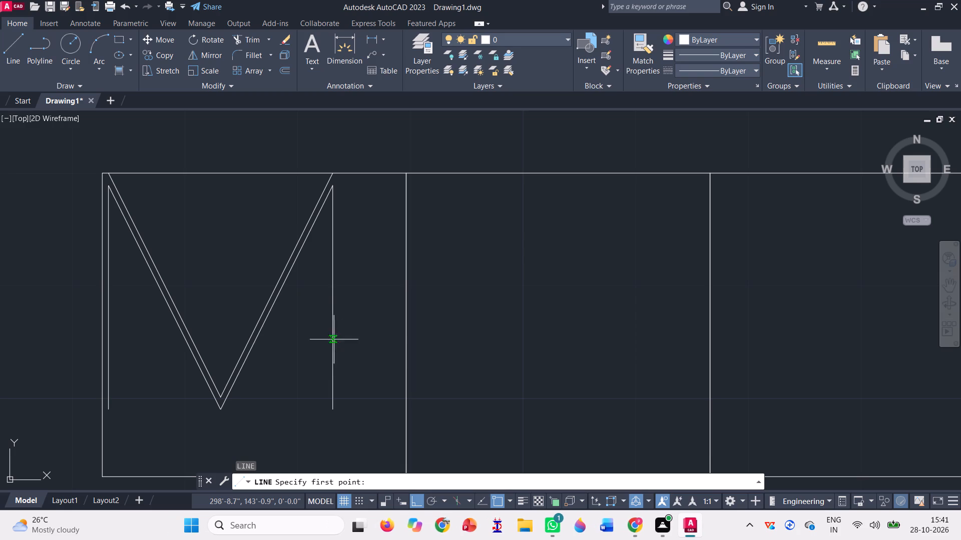
scroll(338, 297, down, 1)
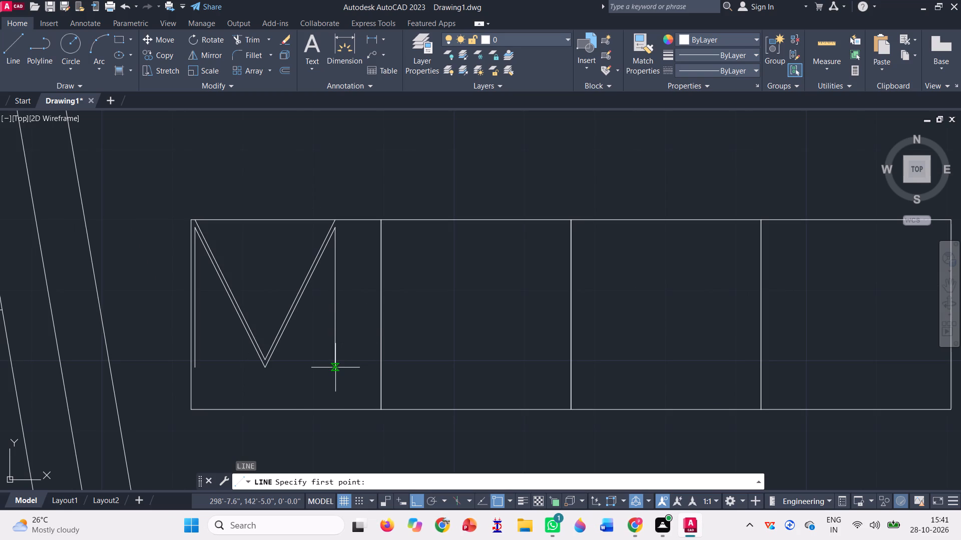
scroll(186, 371, up, 1)
click(192, 129)
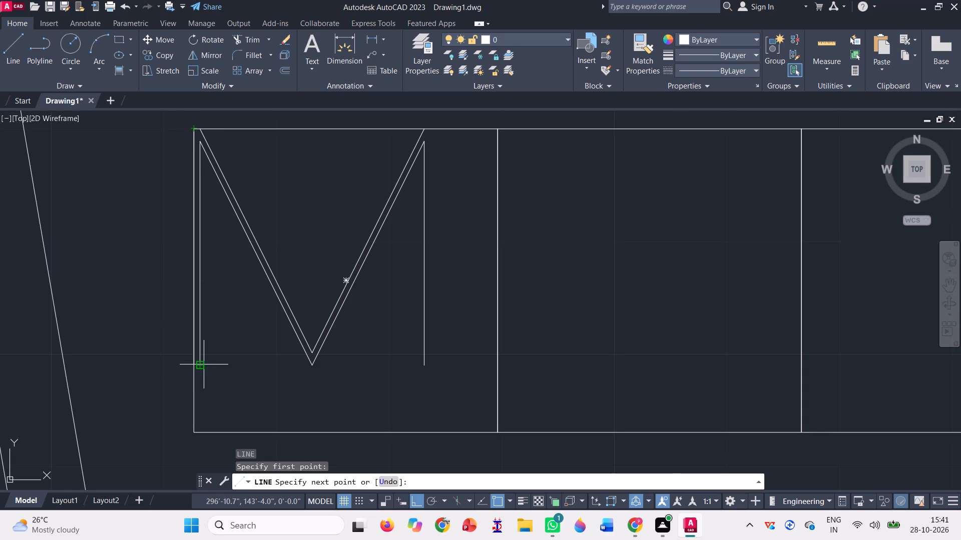
scroll(204, 362, up, 3)
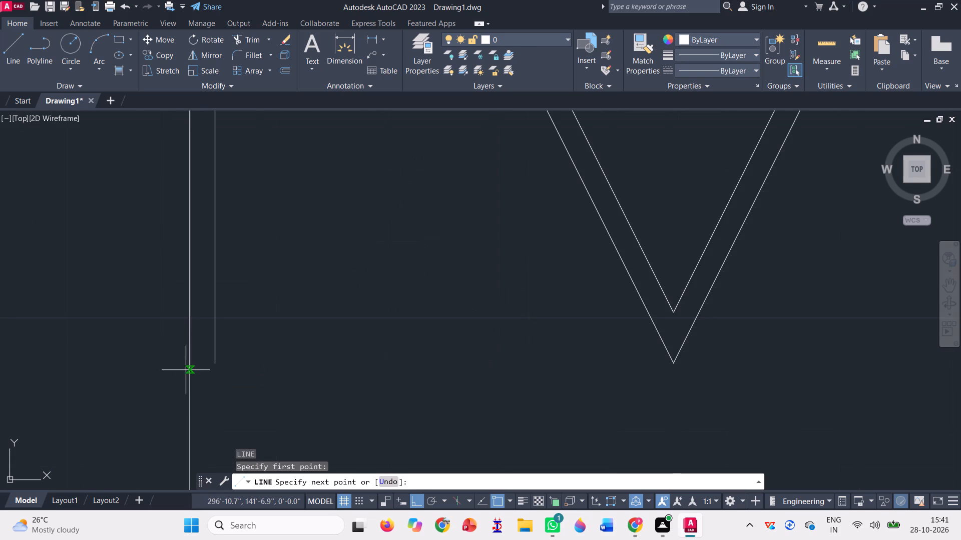
click(186, 370)
scroll(168, 375, down, 2)
key(Escape)
scroll(168, 379, down, 2)
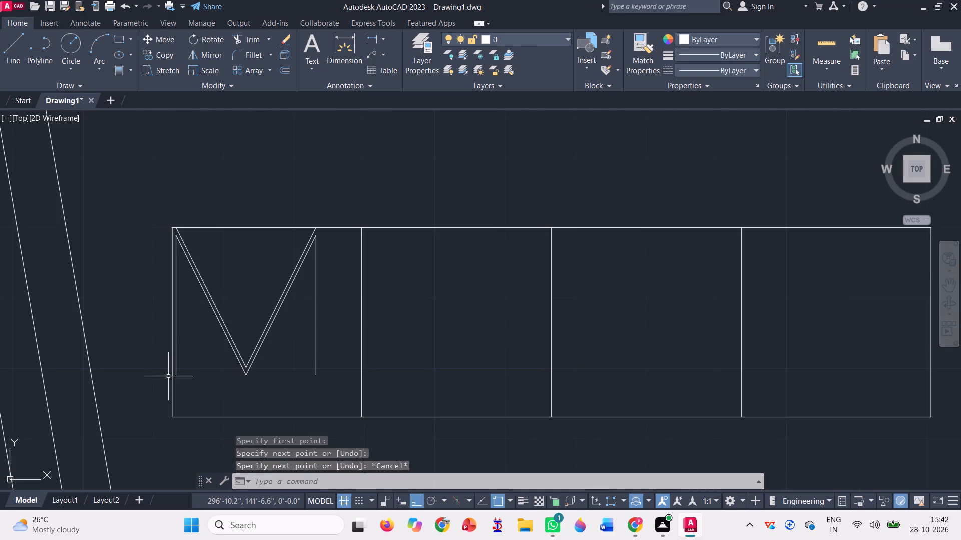
Mirror the new outer vertical line about the vertical axis through the scaled V's tip, keeping the original.
click(214, 49)
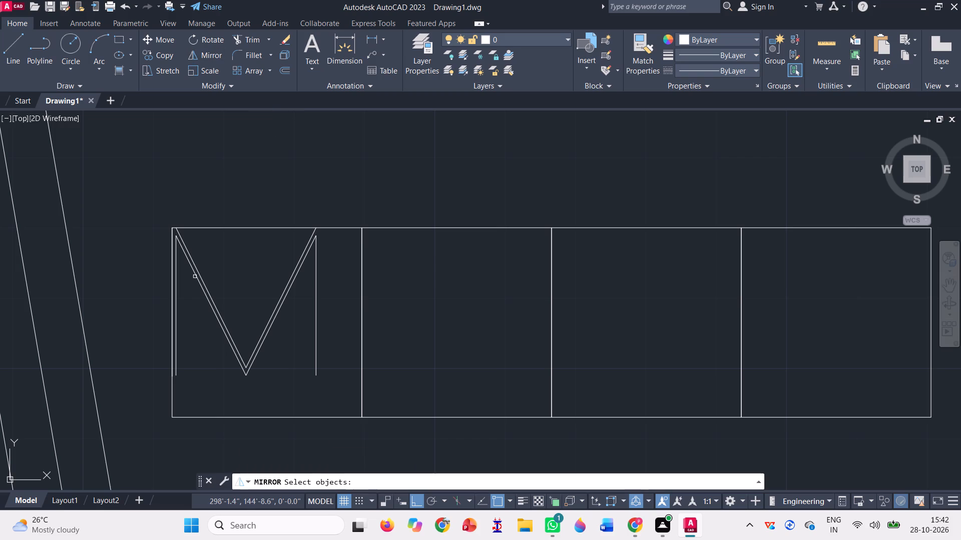
click(172, 297)
key(space)
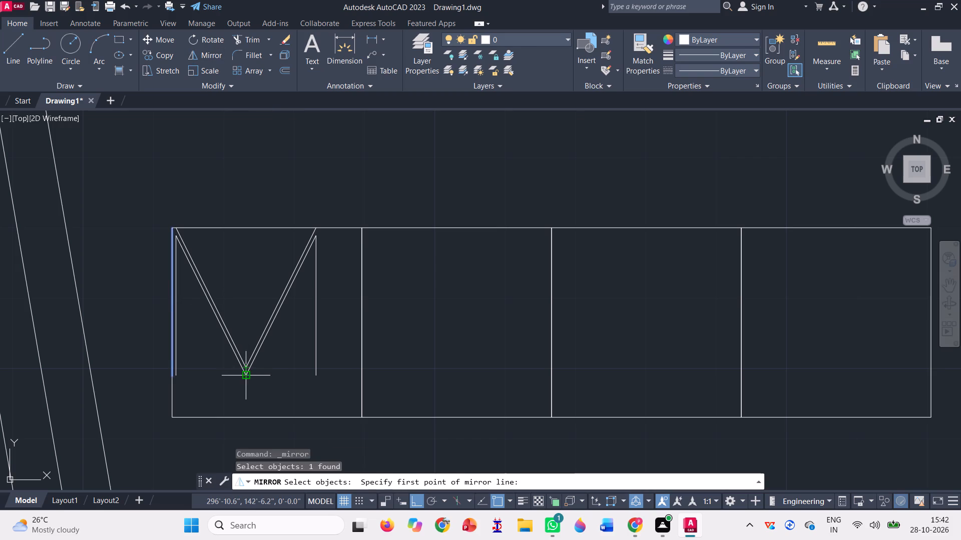
click(243, 374)
click(249, 278)
key(space)
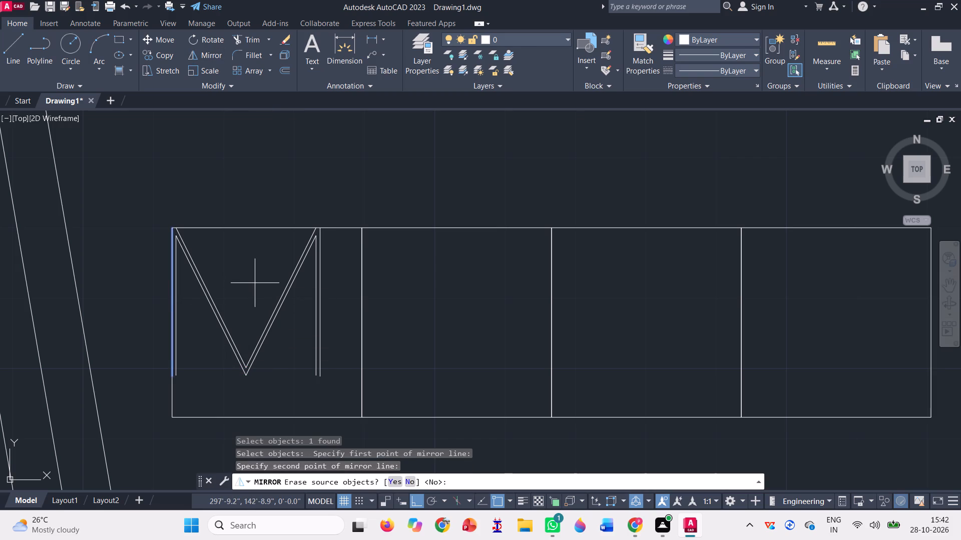
Delete the first square's outline around the V shape, keeping the V and vertical lines.
click(172, 387)
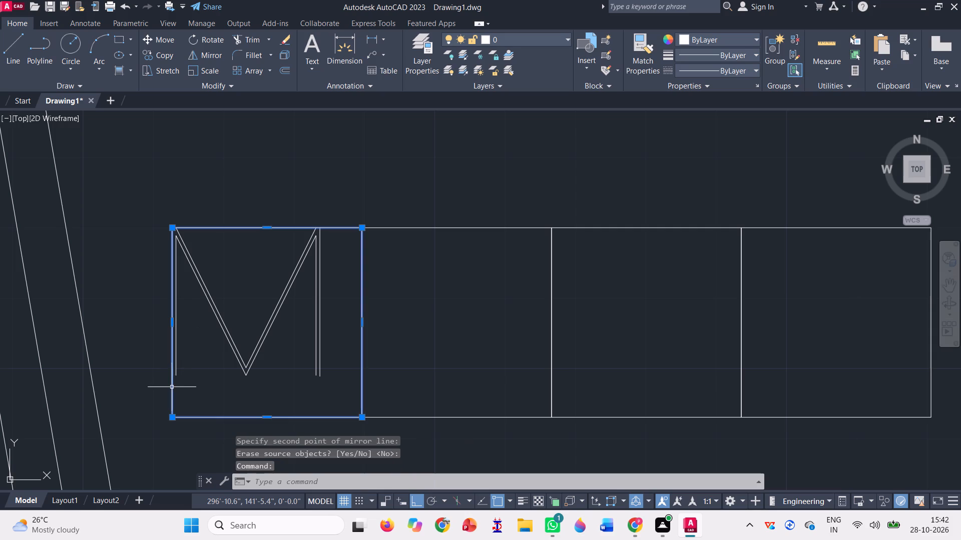
key(Delete)
Draw a short horizontal line closing the M's left leg top, from the outer vertical's end to the outer V's end.
scroll(165, 362, down, 1)
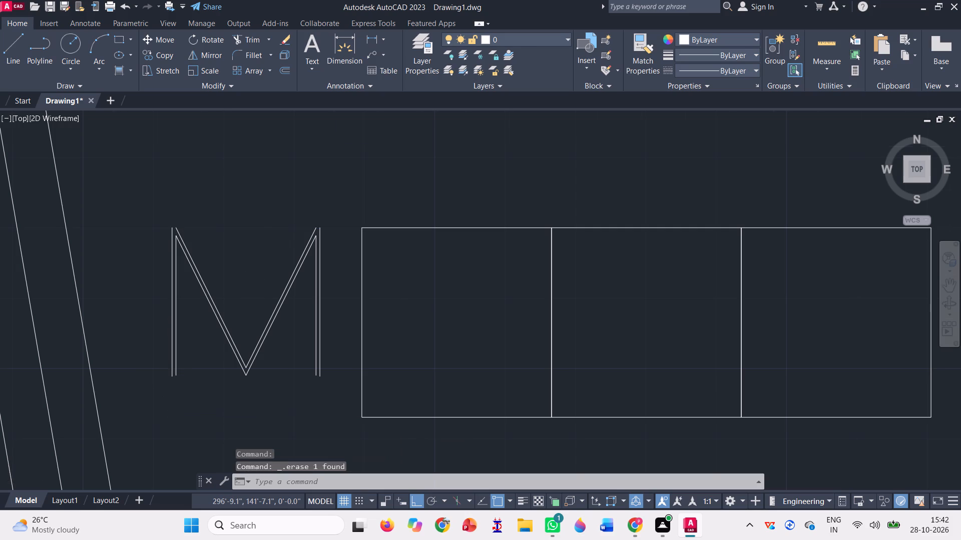
scroll(163, 312, up, 1)
scroll(173, 259, up, 2)
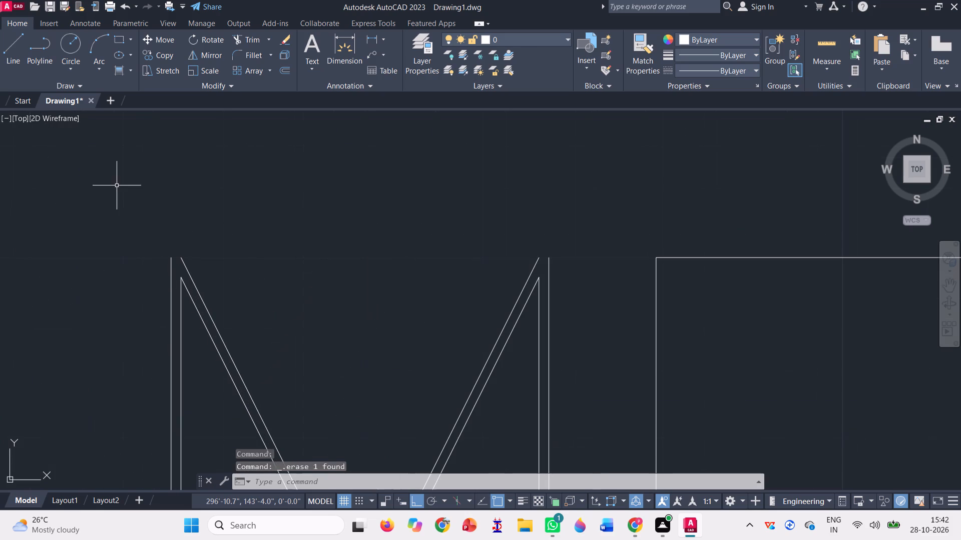
click(12, 50)
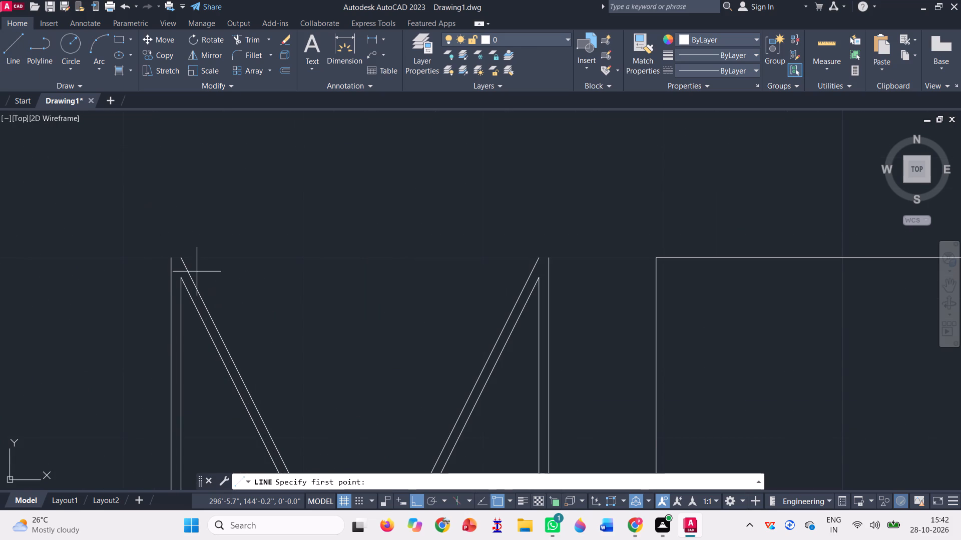
scroll(196, 270, up, 1)
click(157, 246)
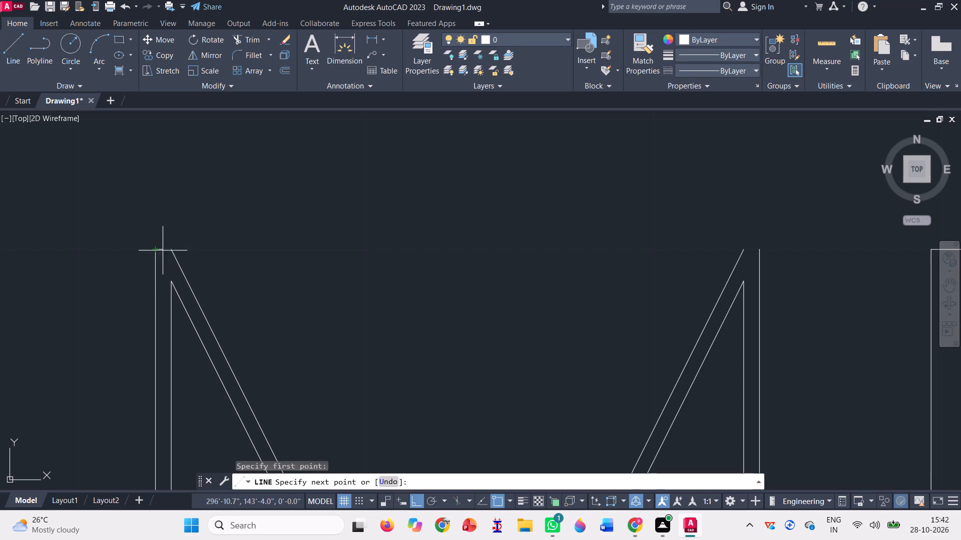
click(170, 250)
scroll(144, 250, down, 2)
key(space)
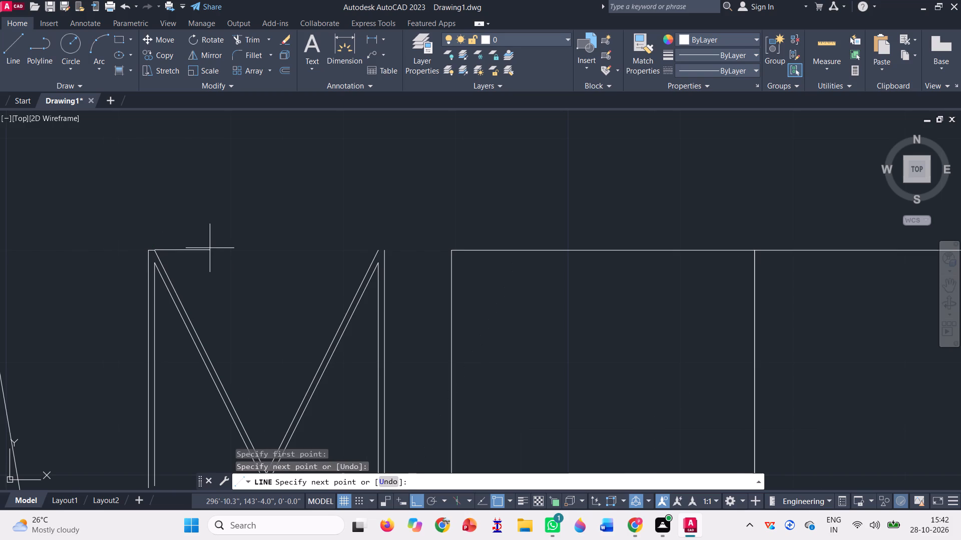
Draw a short horizontal line closing the M's right leg top, from the outer V's end to the outer vertical's end.
scroll(385, 257, up, 1)
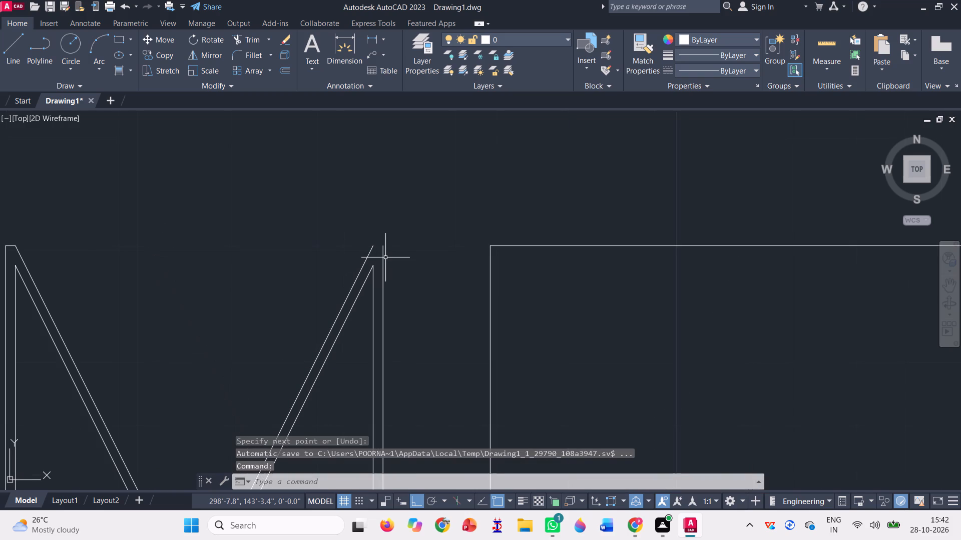
key(l)
key(Return)
scroll(385, 238, up, 2)
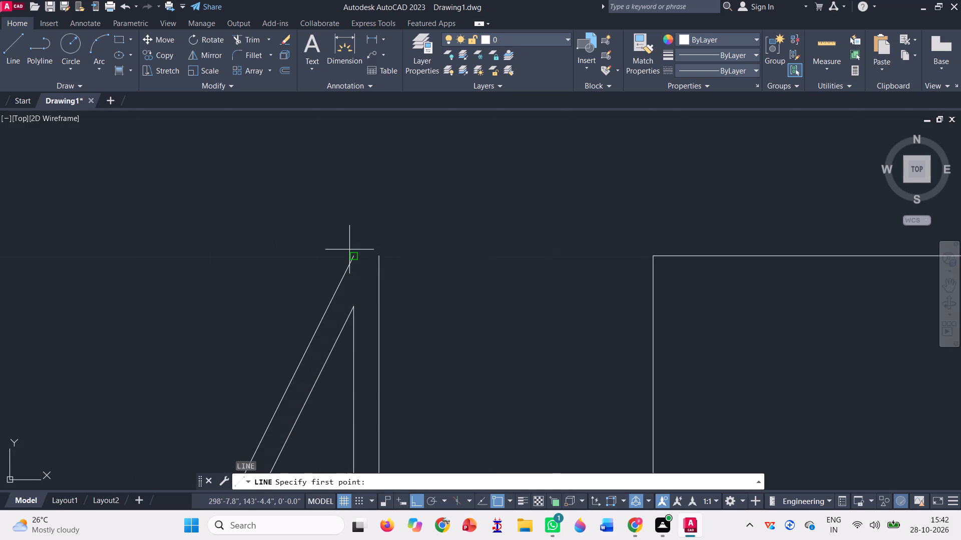
click(356, 256)
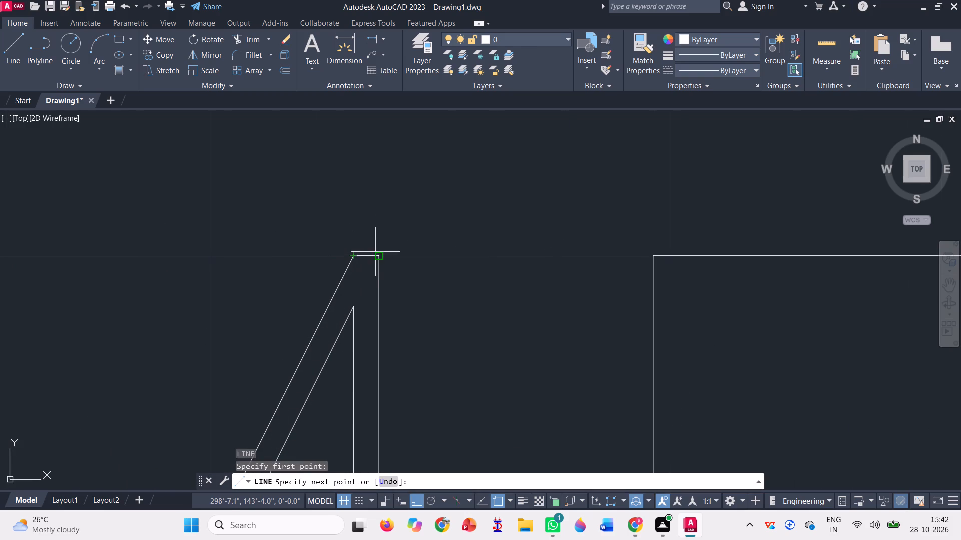
click(377, 258)
scroll(352, 261, down, 3)
key(space)
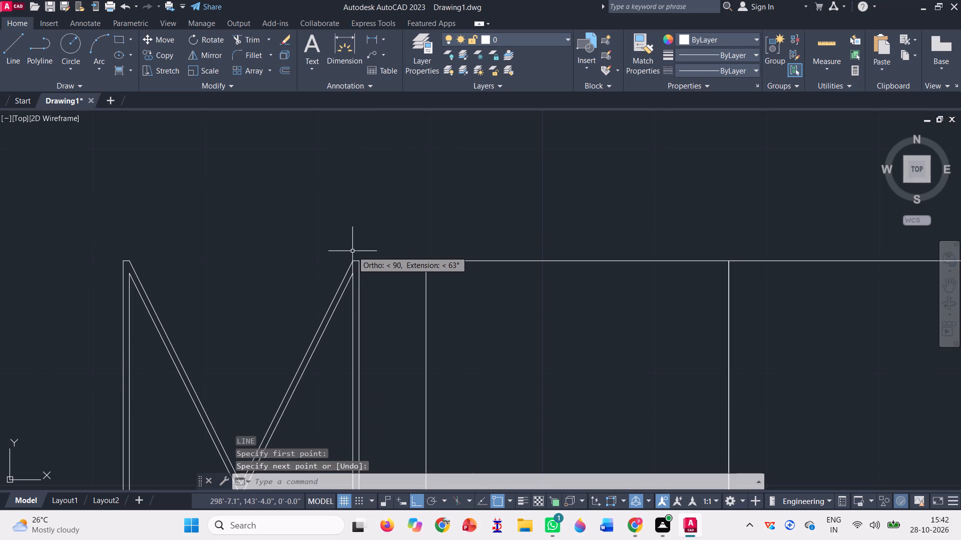
Draw a horizontal base line from the left outer vertical's lower end to the right outer vertical's lower end.
scroll(352, 245, down, 1)
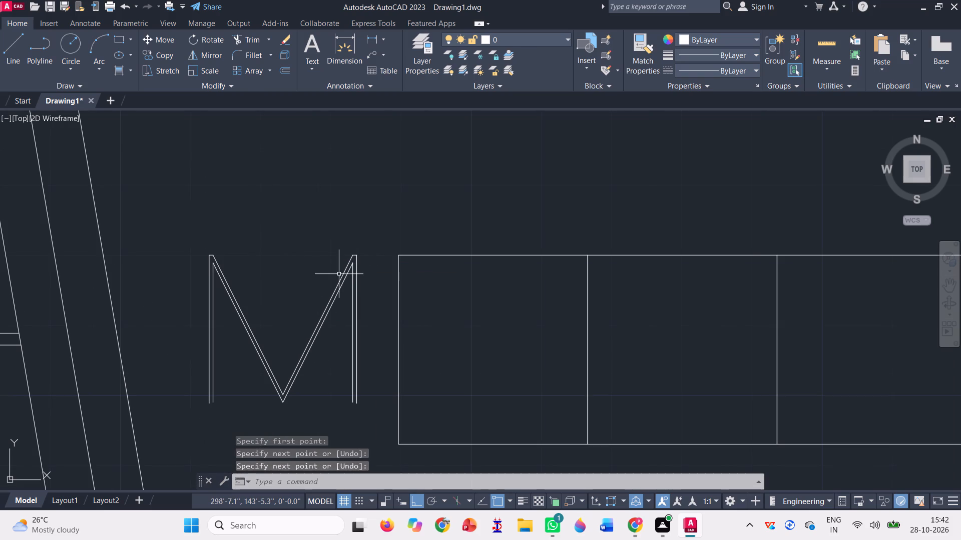
scroll(289, 251, down, 1)
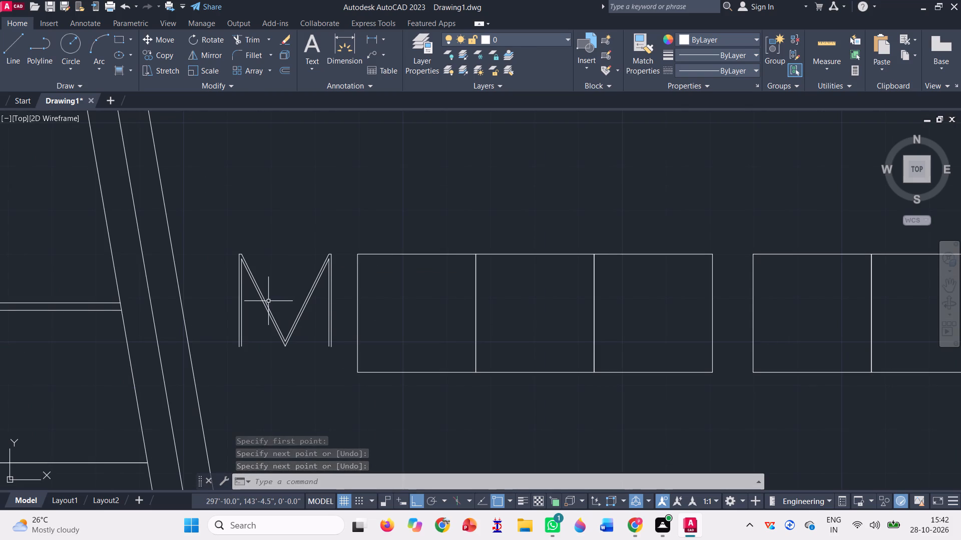
key(l)
key(Return)
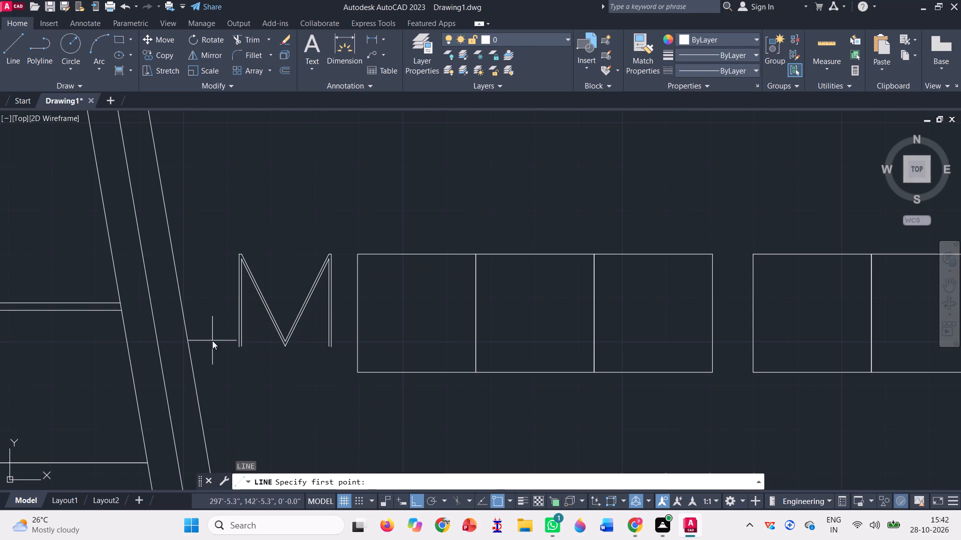
scroll(223, 344, up, 2)
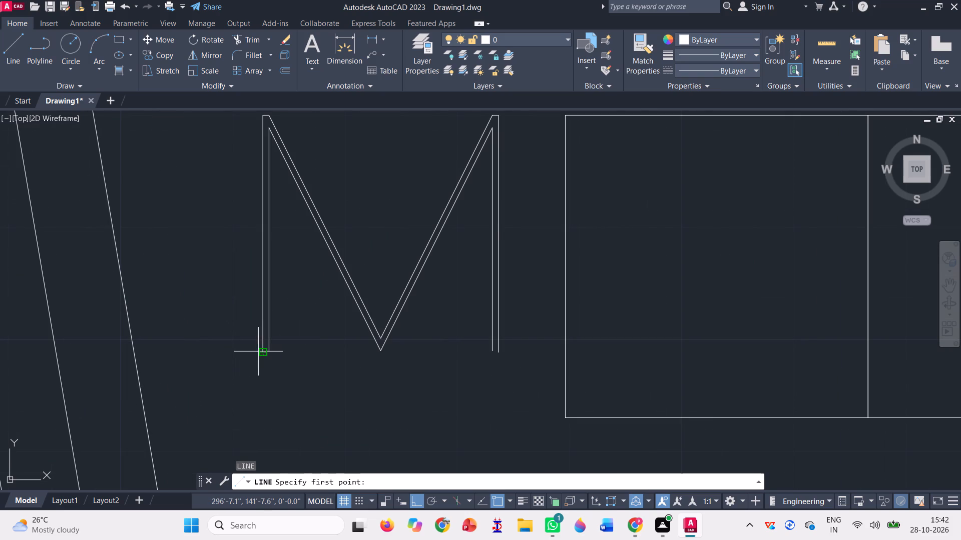
click(258, 350)
scroll(277, 353, up, 4)
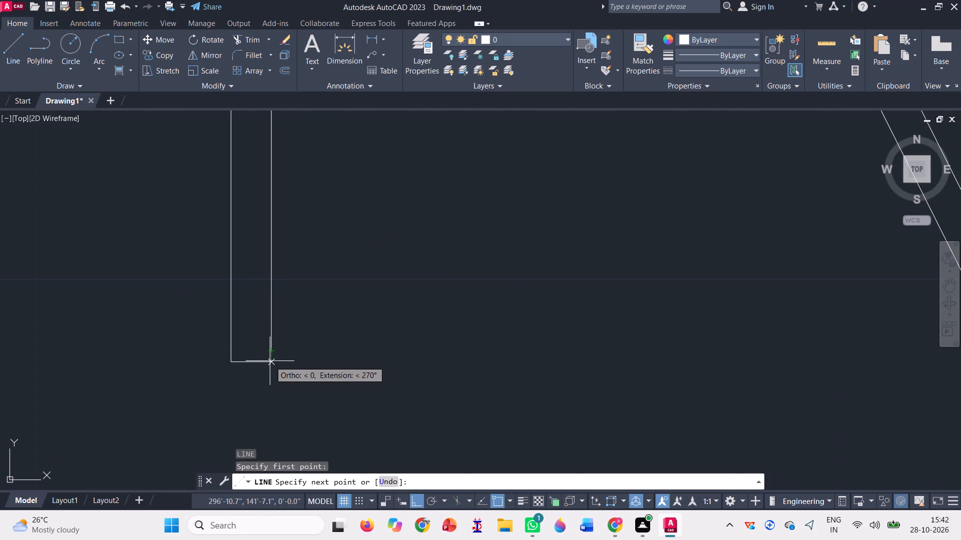
scroll(250, 361, down, 2)
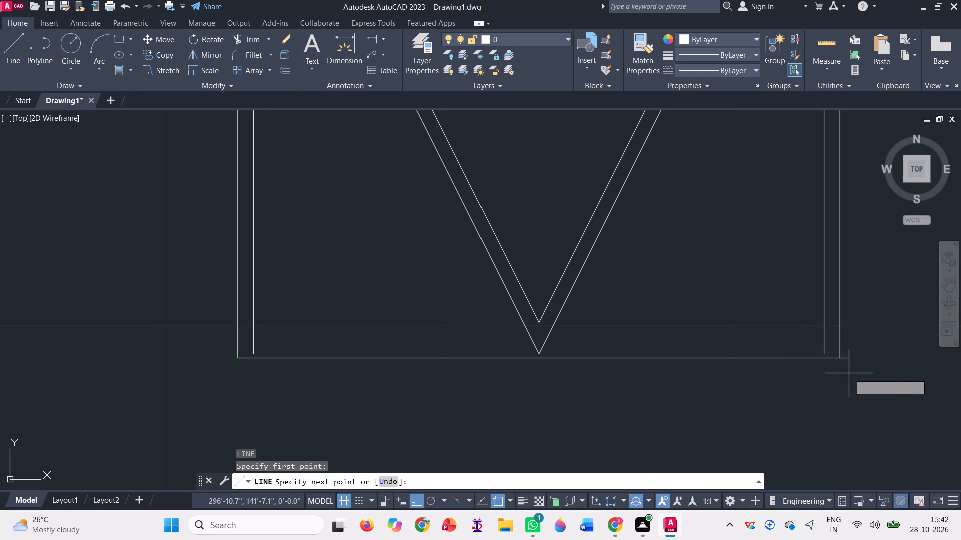
scroll(845, 370, up, 1)
click(839, 353)
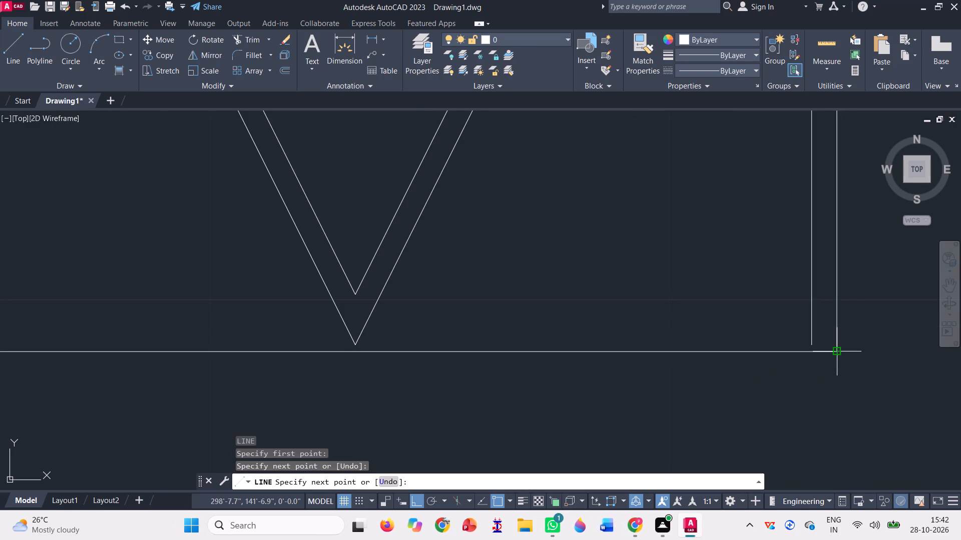
scroll(473, 343, down, 1)
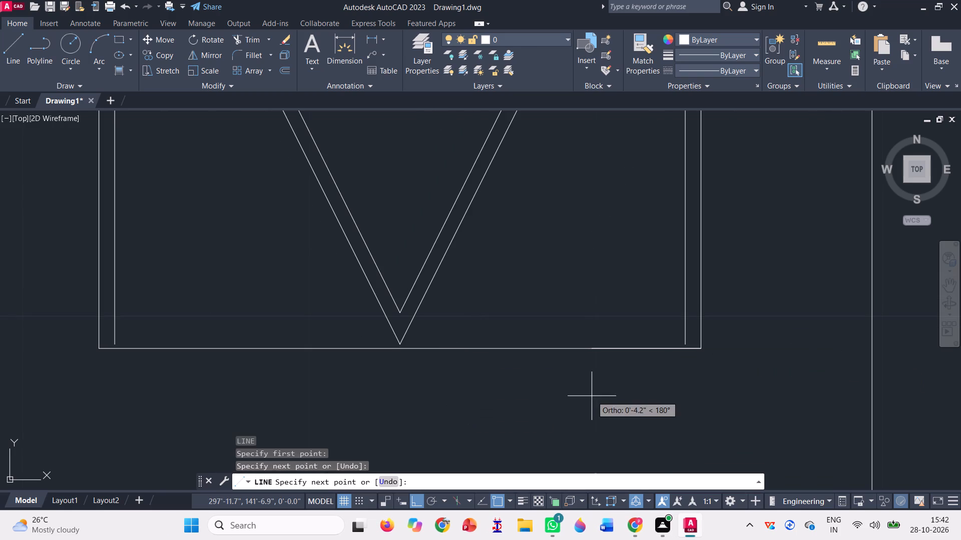
key(space)
Move the horizontal base line straight up to the outer V's tip.
click(484, 380)
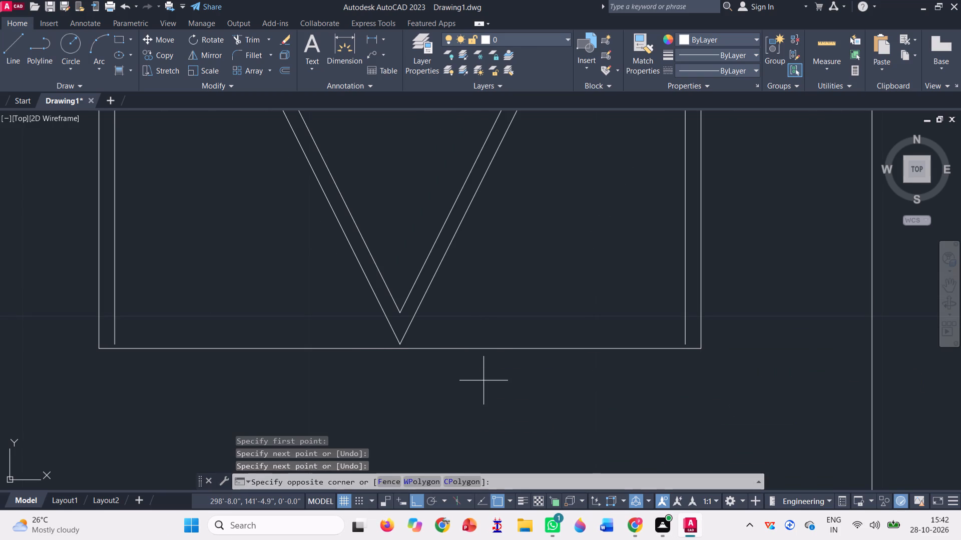
click(446, 350)
click(446, 350)
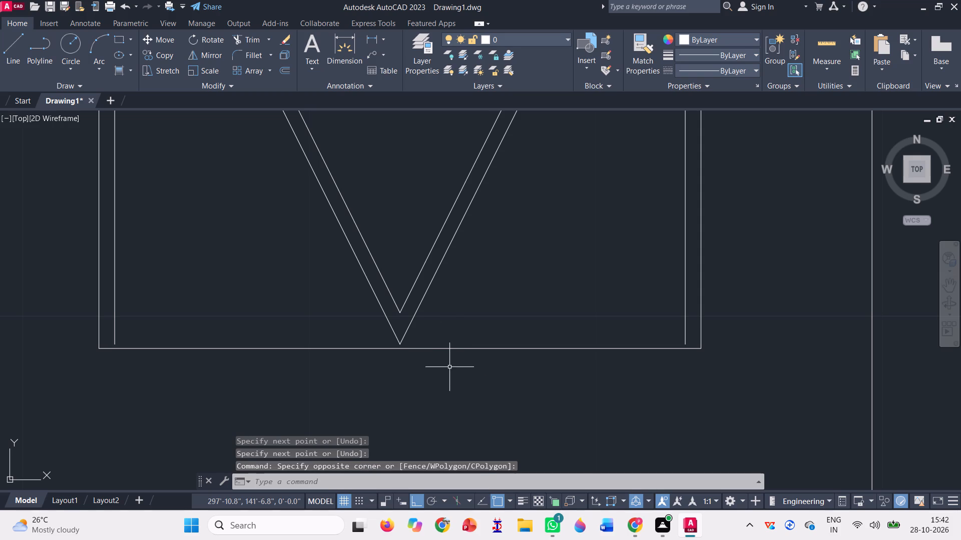
click(447, 367)
click(435, 348)
text(m)
key(space)
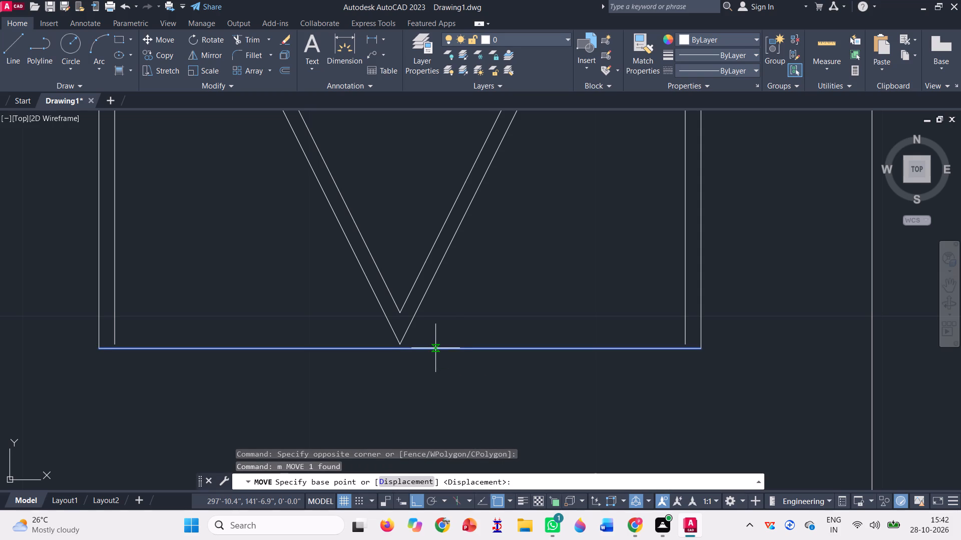
scroll(407, 348, up, 3)
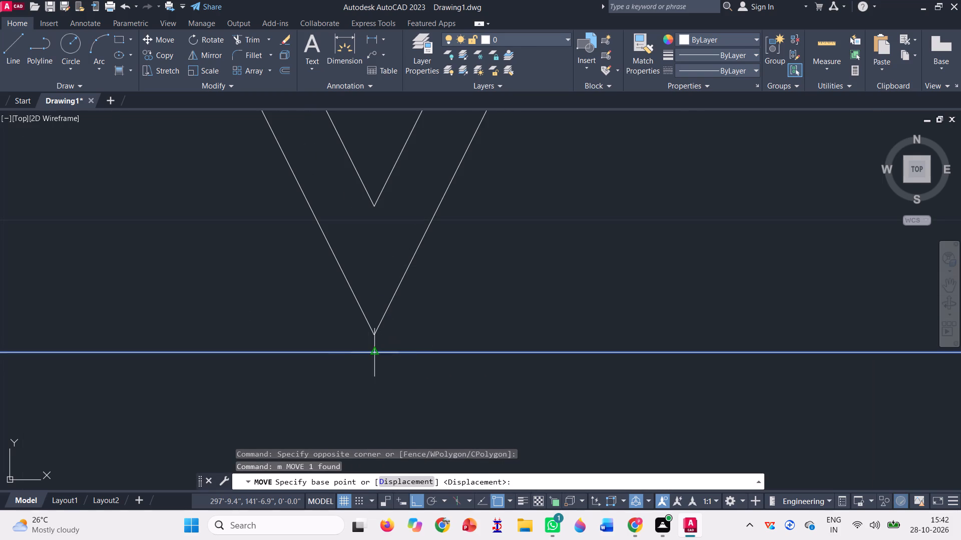
click(371, 354)
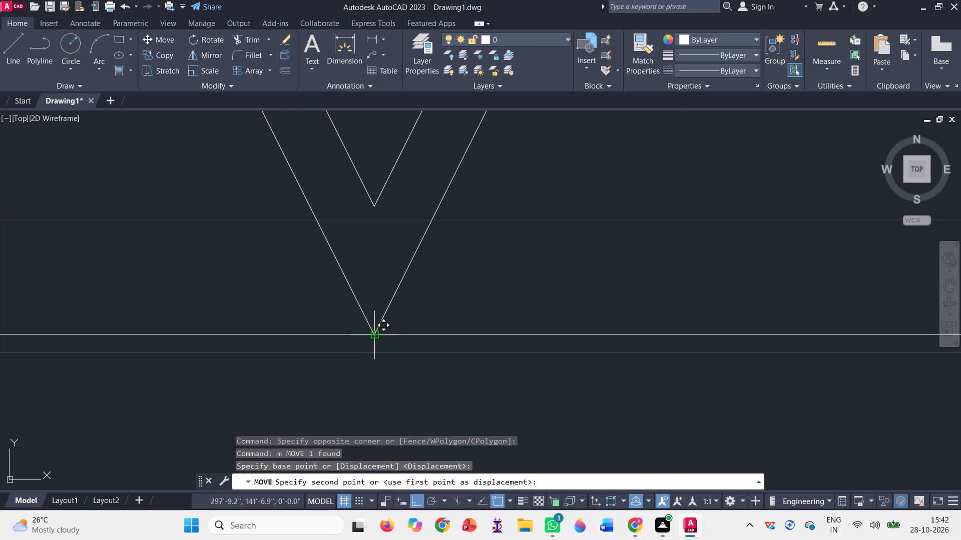
click(375, 335)
Trim the left outer vertical's overhang below the base line and remove the base line between the M's two legs.
scroll(377, 339, down, 2)
scroll(434, 322, down, 2)
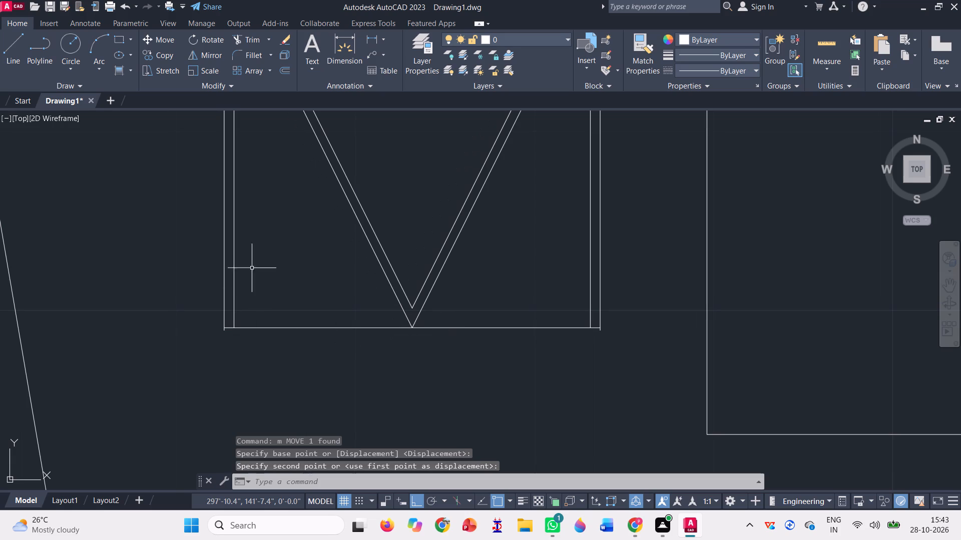
click(250, 42)
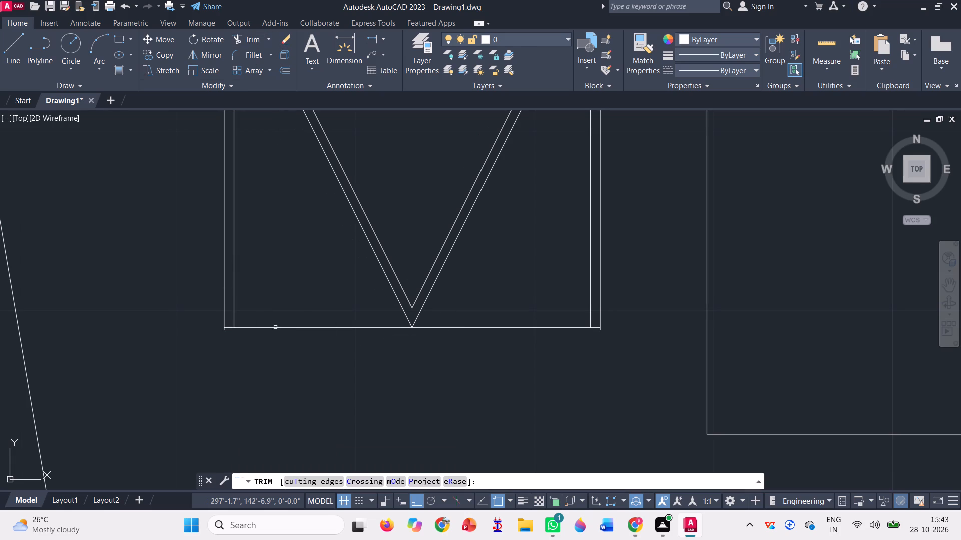
scroll(236, 335, up, 3)
click(184, 316)
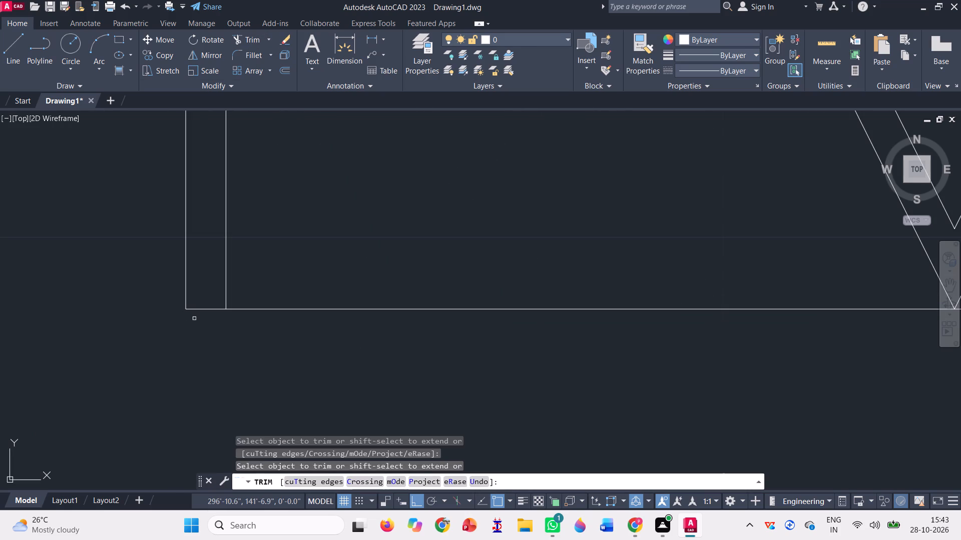
click(333, 293)
click(313, 350)
scroll(179, 282, down, 1)
scroll(431, 296, down, 2)
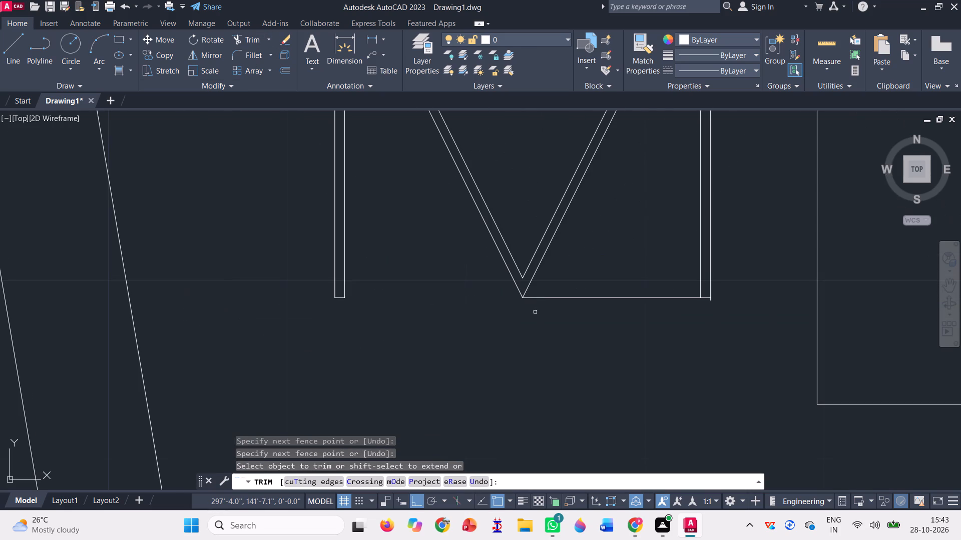
click(592, 276)
click(578, 314)
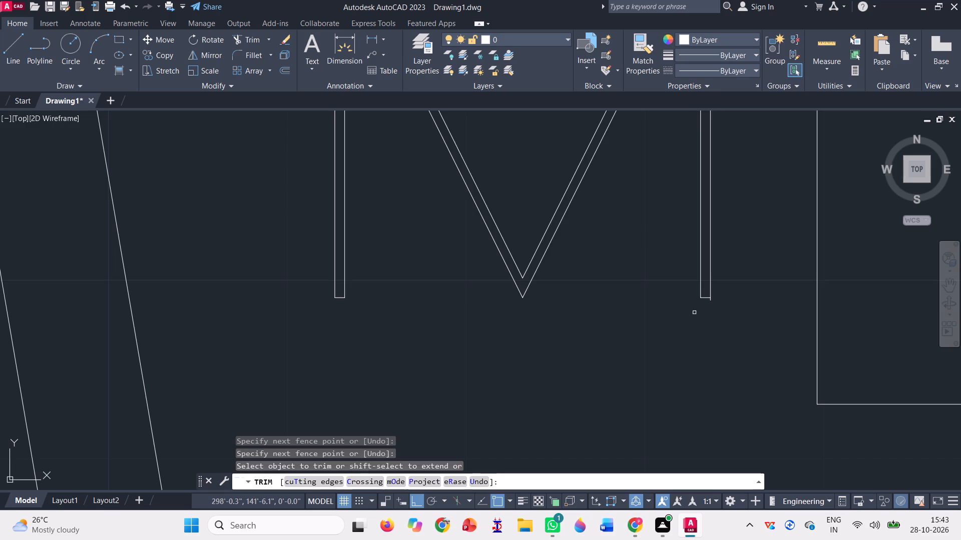
Trim the stub projecting below the base of the M's right leg.
scroll(694, 312, up, 4)
click(814, 231)
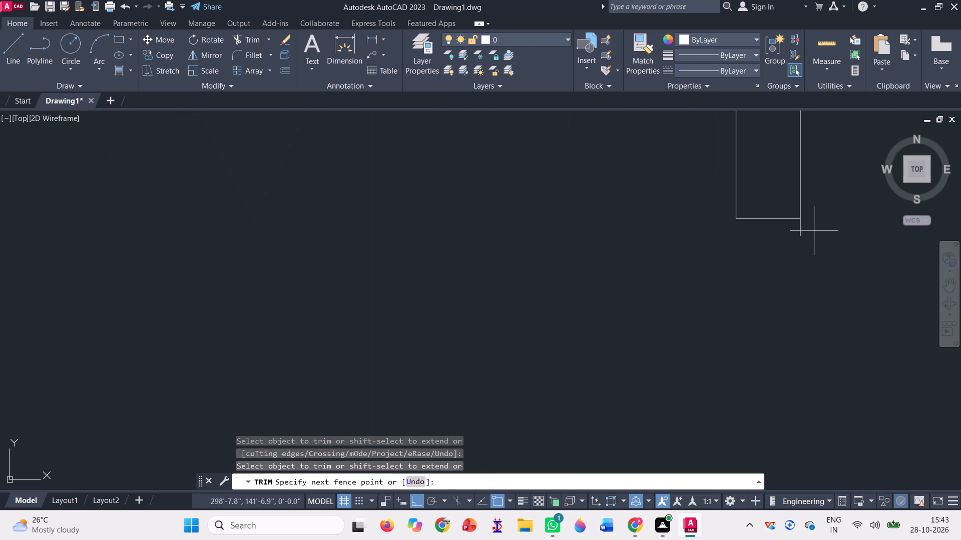
click(792, 227)
scroll(430, 227, down, 2)
key(Escape)
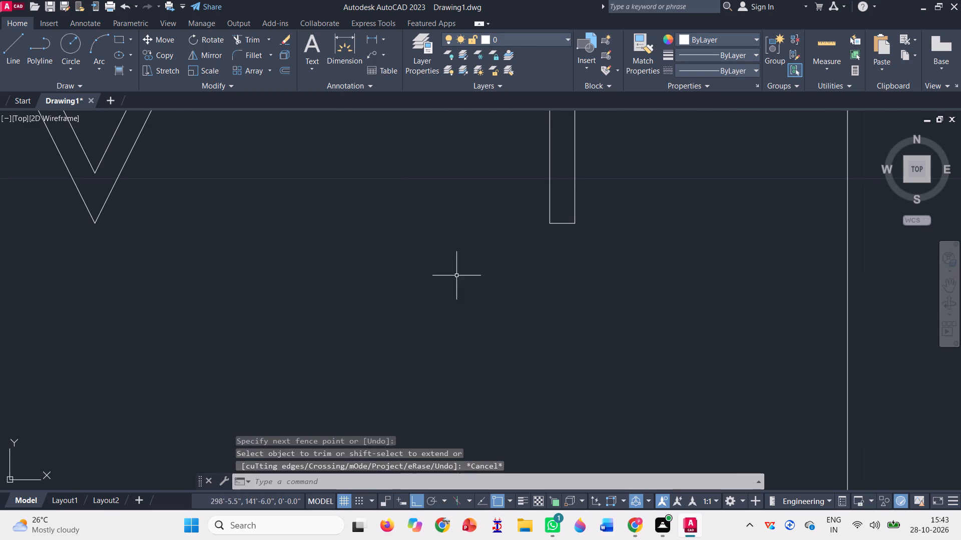
Draw a rectangle enclosing the M, from its top-left corner to its bottom-right corner.
scroll(363, 252, down, 2)
scroll(265, 249, down, 1)
scroll(208, 226, down, 1)
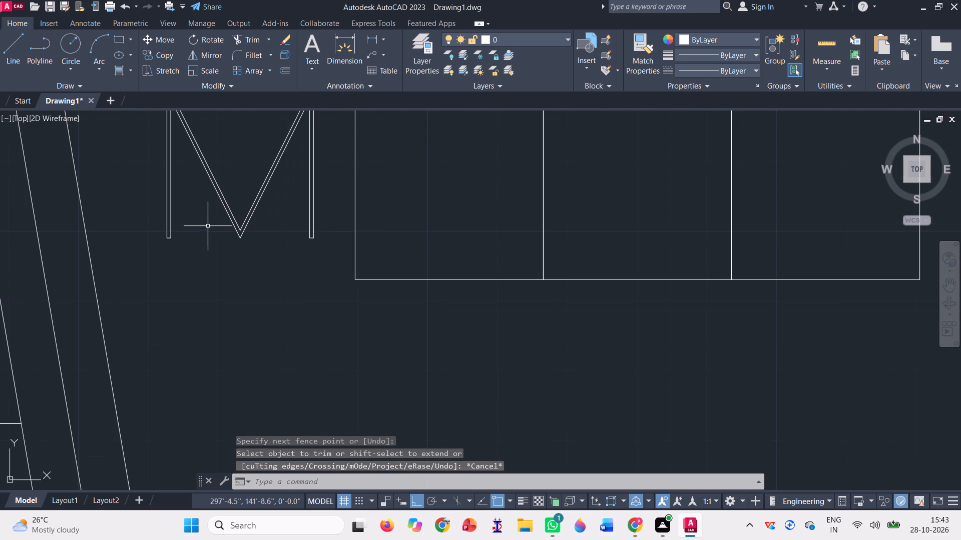
scroll(176, 216, down, 1)
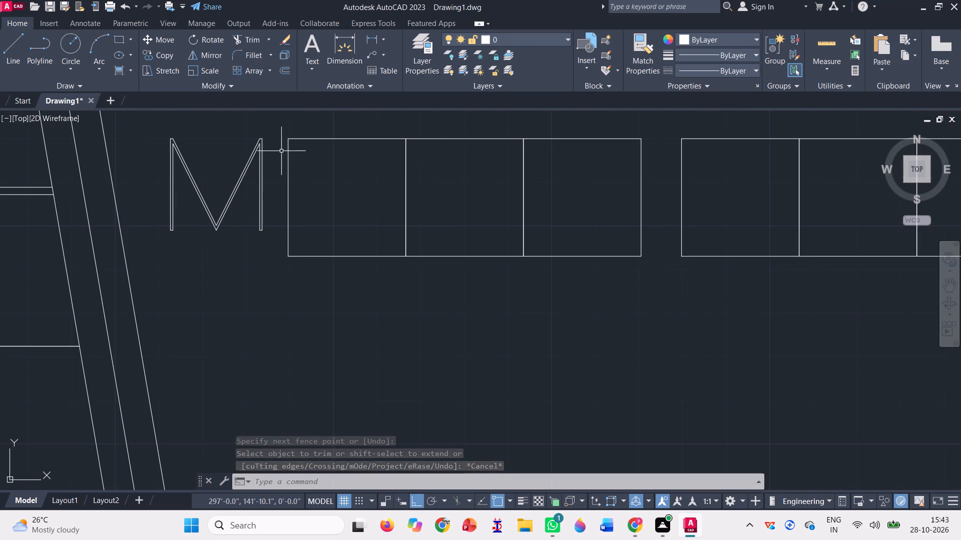
scroll(283, 207, down, 1)
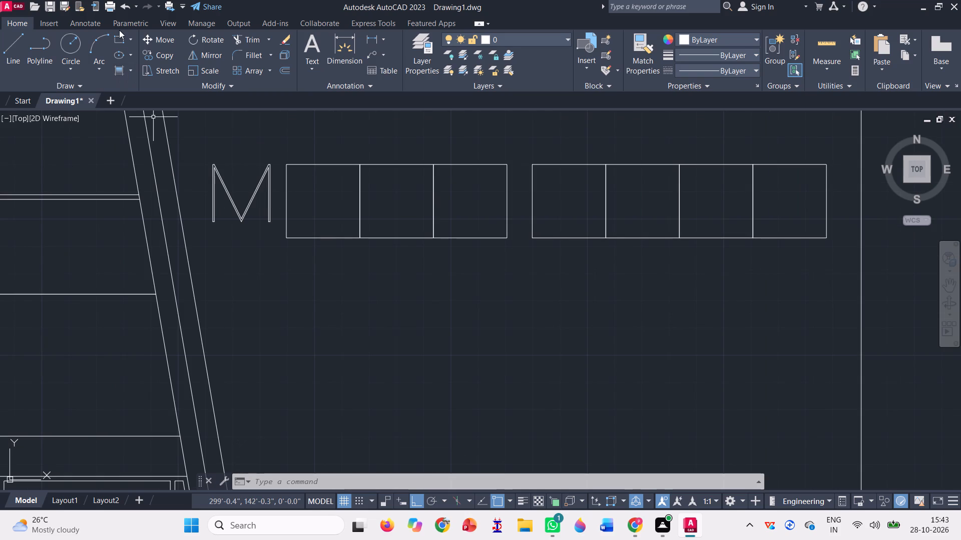
click(117, 38)
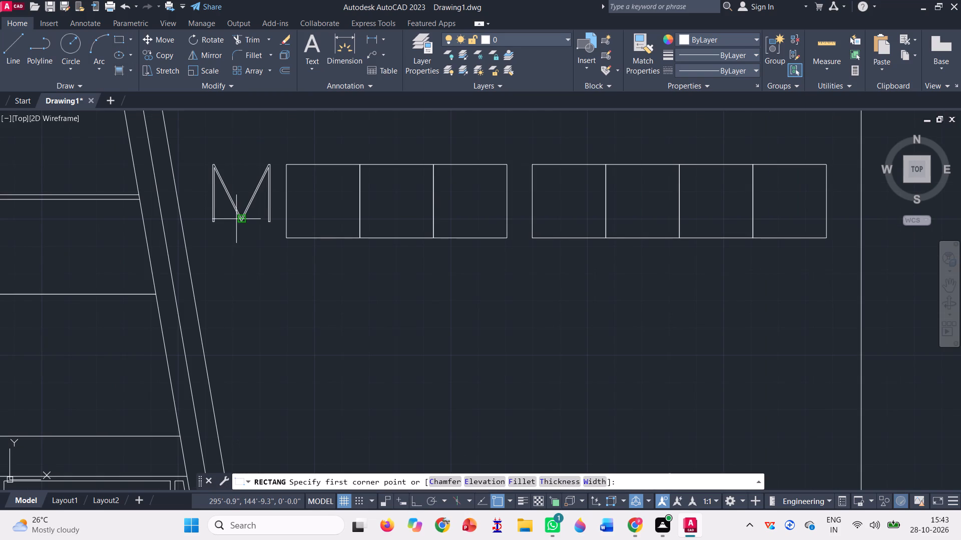
scroll(206, 156, up, 3)
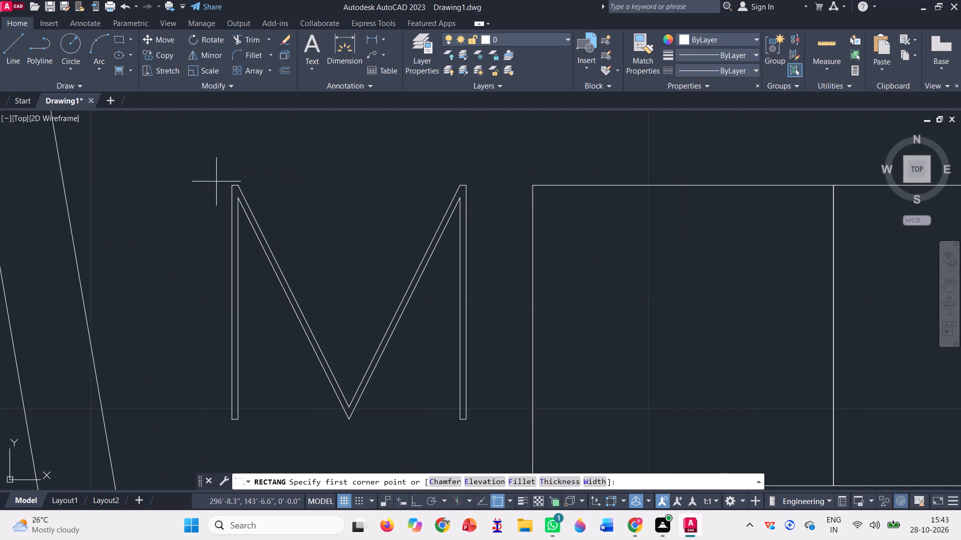
click(229, 183)
scroll(194, 202, down, 1)
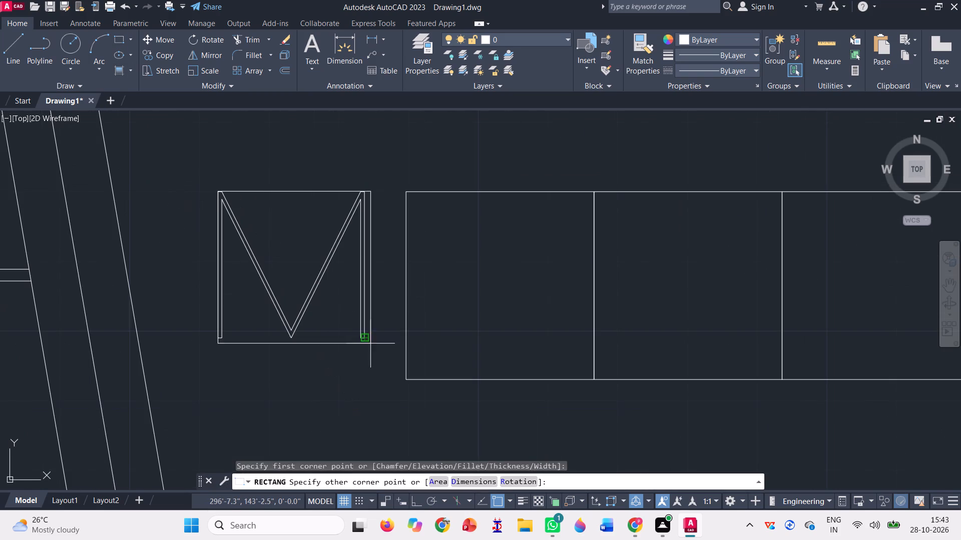
scroll(370, 339, up, 1)
click(362, 335)
scroll(347, 333, down, 1)
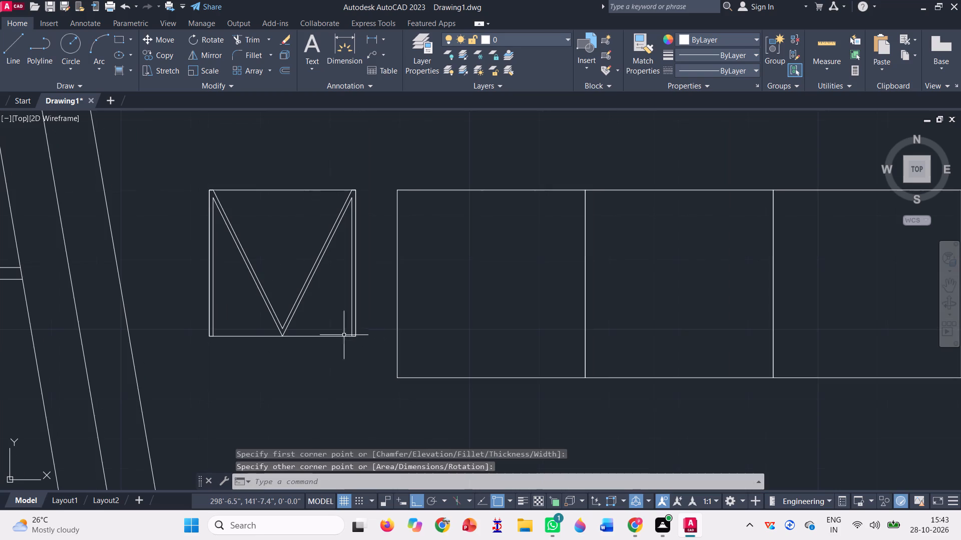
Move the enclosing rectangle by its top-left corner to the M's top-right corner.
click(326, 345)
click(330, 332)
click(330, 332)
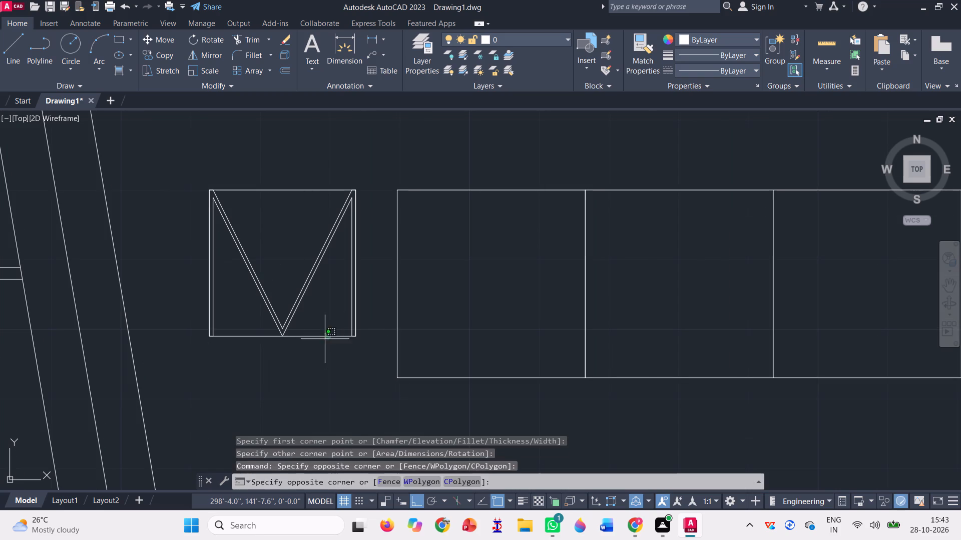
click(297, 349)
text(m)
key(space)
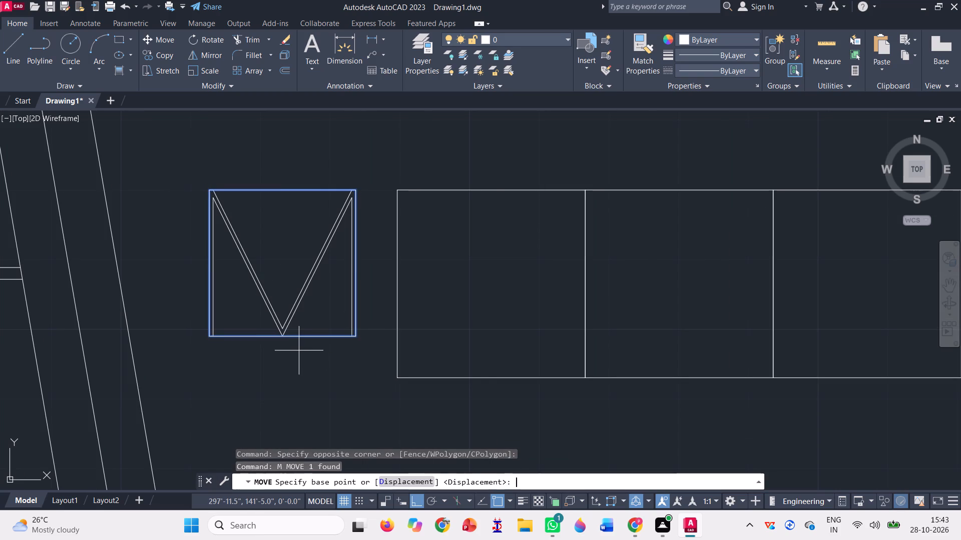
click(208, 192)
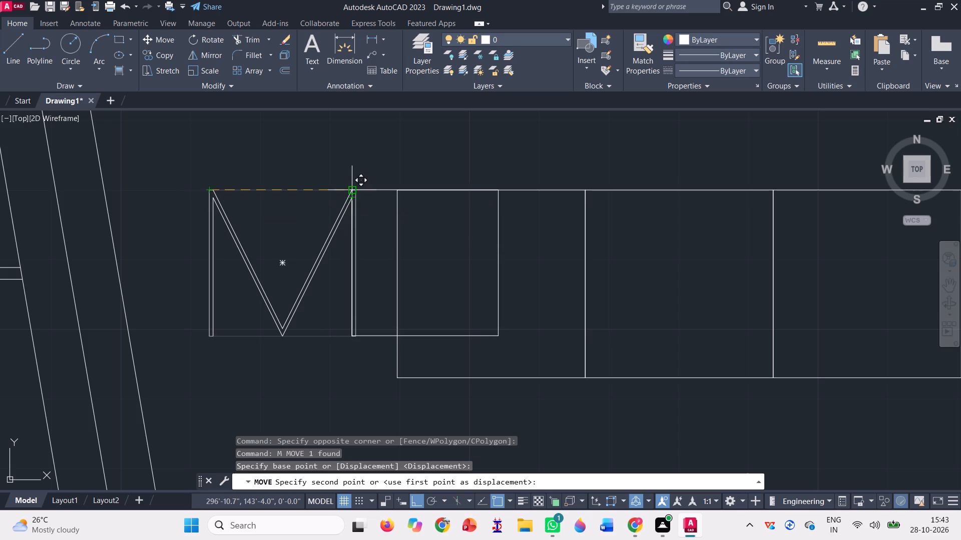
scroll(354, 190, up, 2)
click(358, 190)
scroll(254, 190, down, 3)
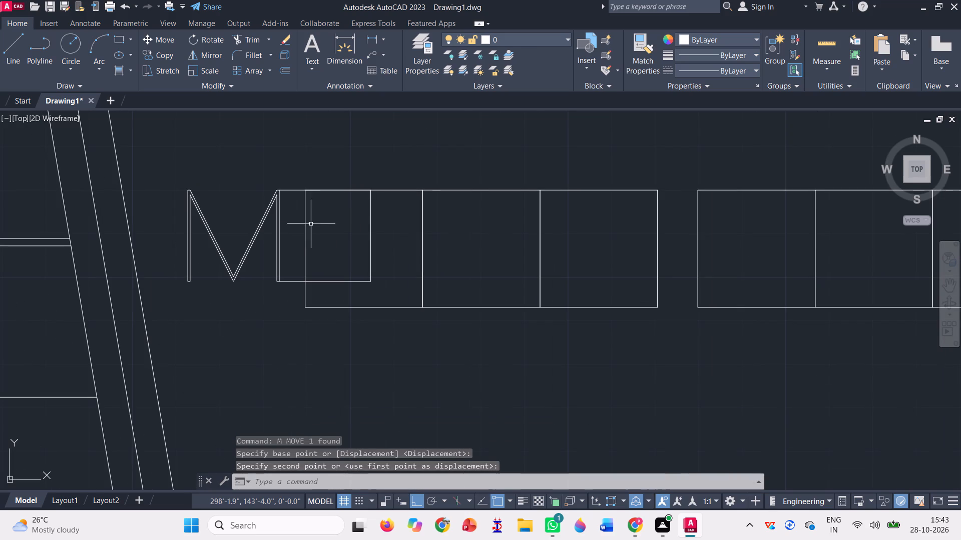
Erase the seven old guide squares to the right of the M, keeping the new letter-sized rectangle.
click(320, 229)
click(303, 218)
key(Delete)
scroll(302, 222, down, 2)
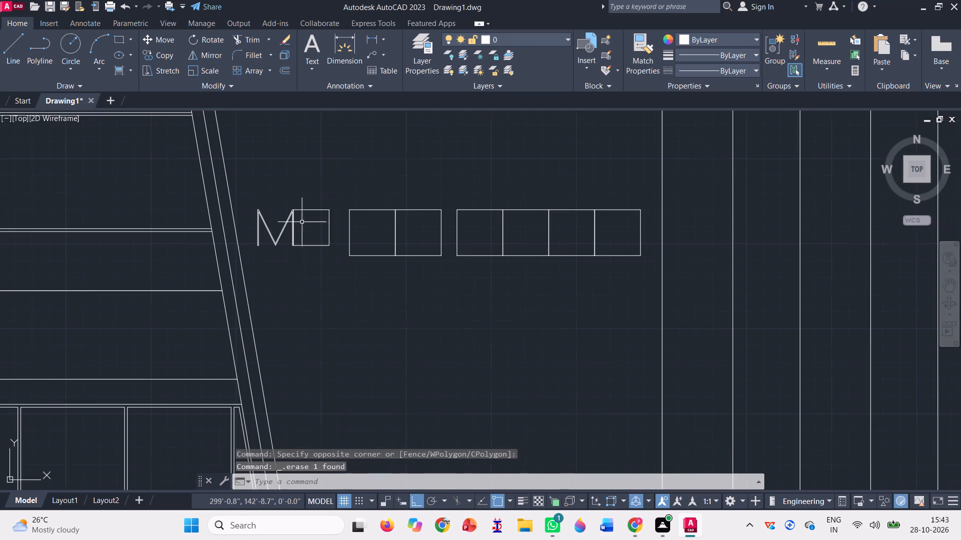
click(644, 269)
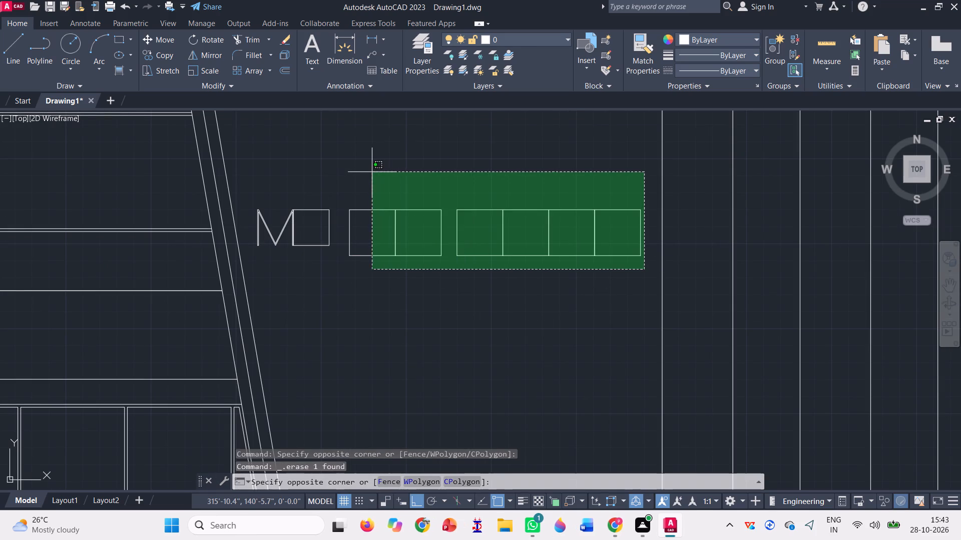
click(360, 172)
key(Delete)
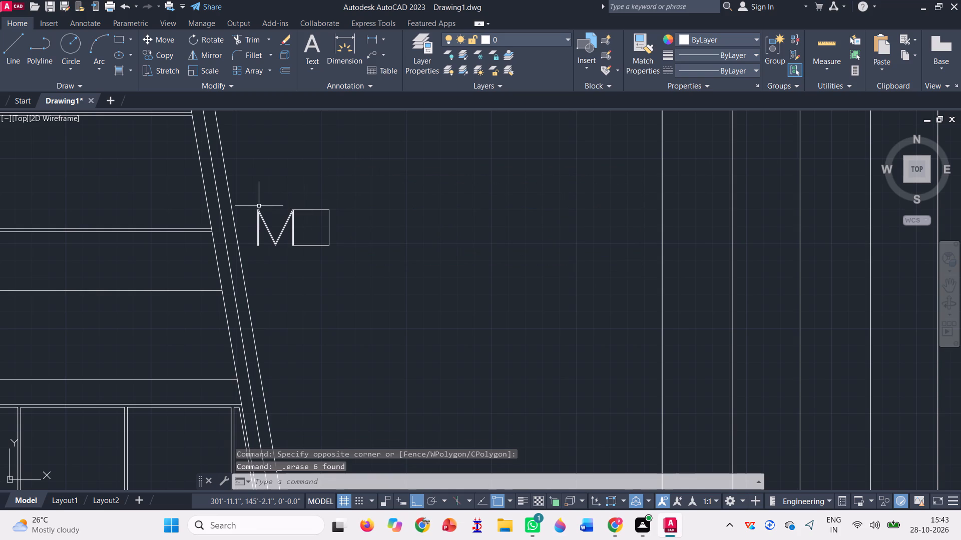
Move the letter-sized rectangle horizontally a little to the right, leaving a small gap after the M.
scroll(239, 203, up, 1)
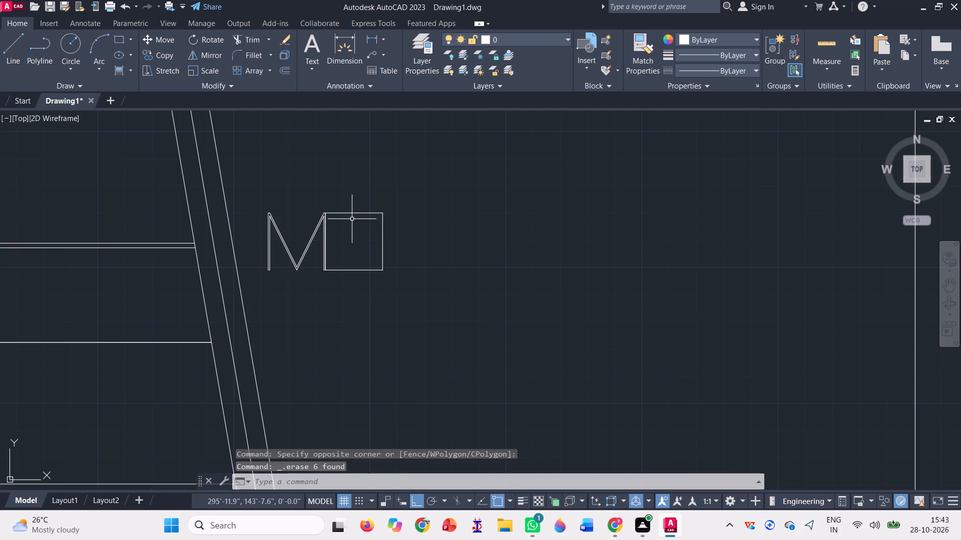
click(395, 267)
click(351, 227)
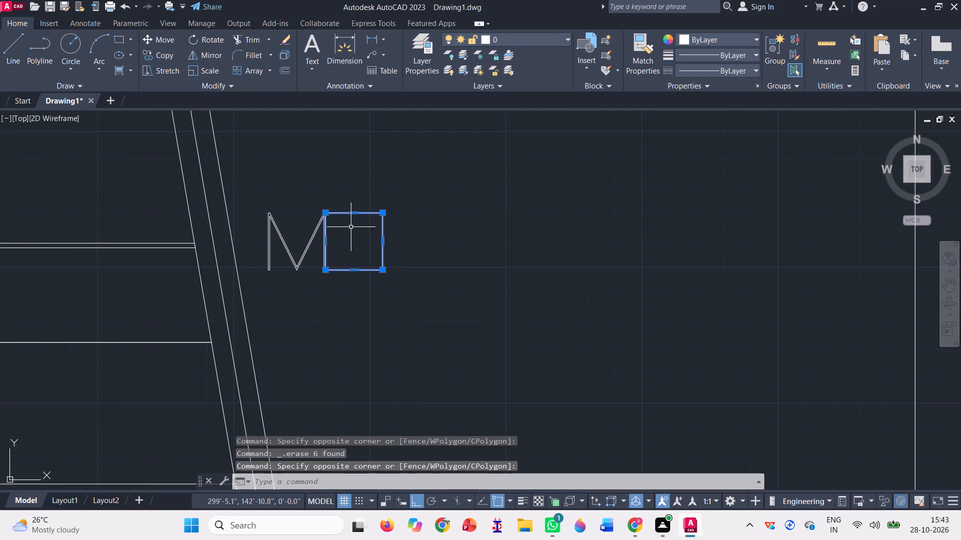
text(m)
key(space)
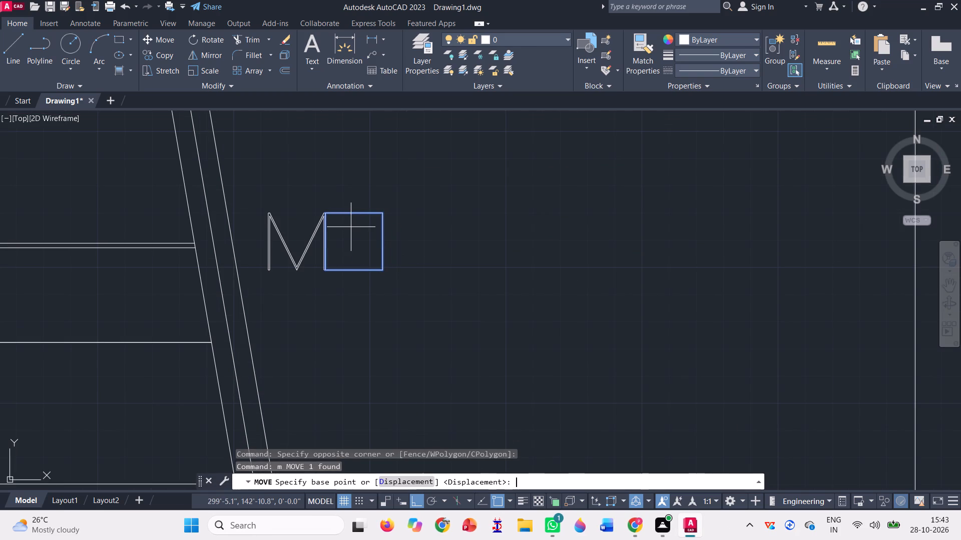
scroll(351, 227, up, 1)
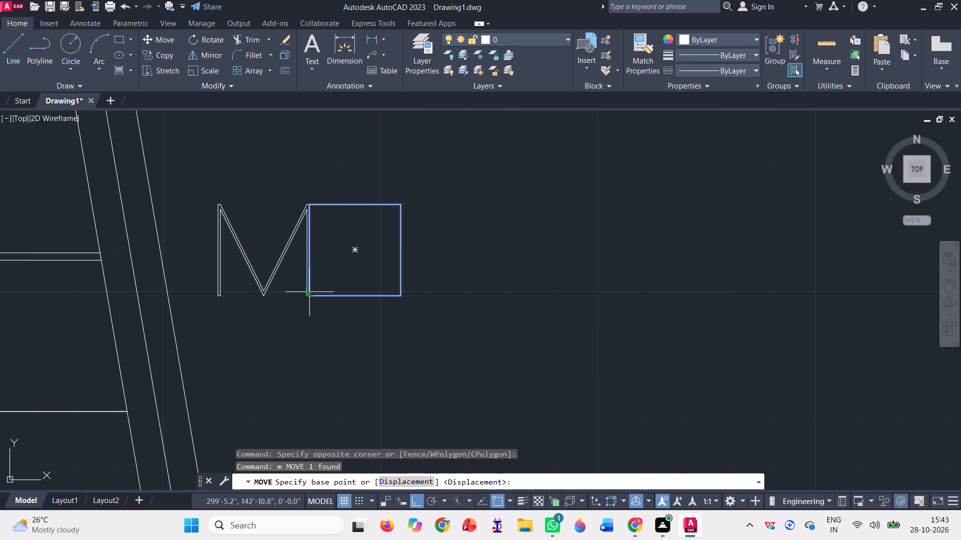
click(310, 295)
click(325, 283)
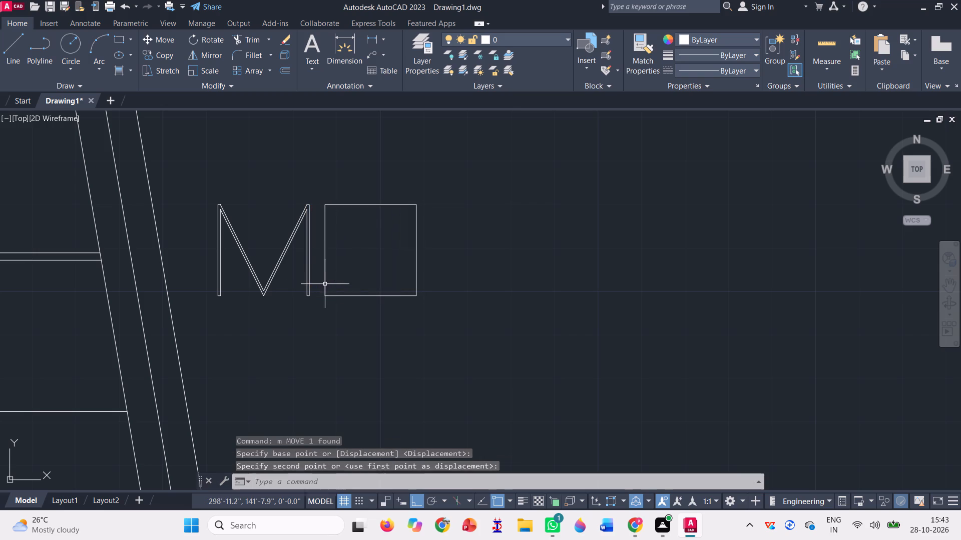
key(Escape)
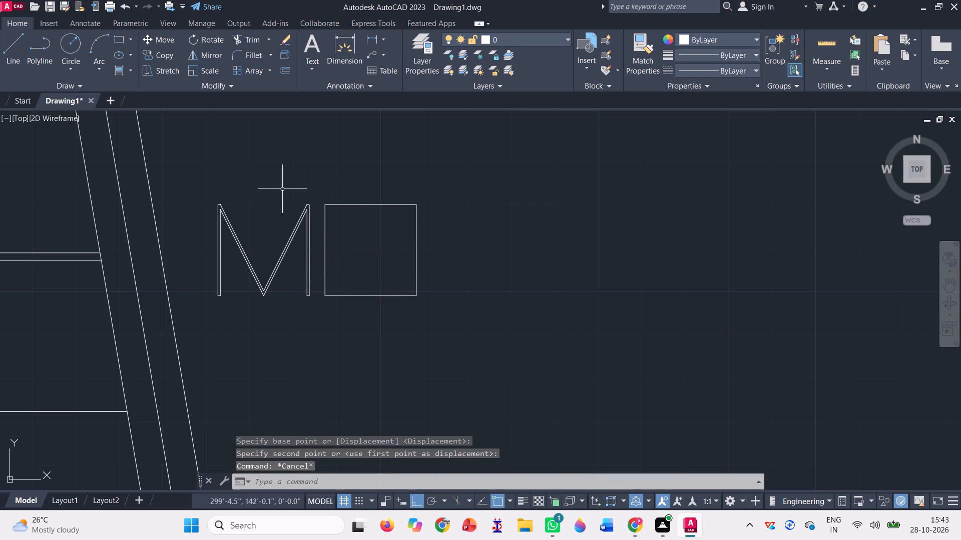
Draw the A's two diagonals from the rectangle's bottom-left corner to its top midpoint and down to its bottom-right corner.
click(21, 55)
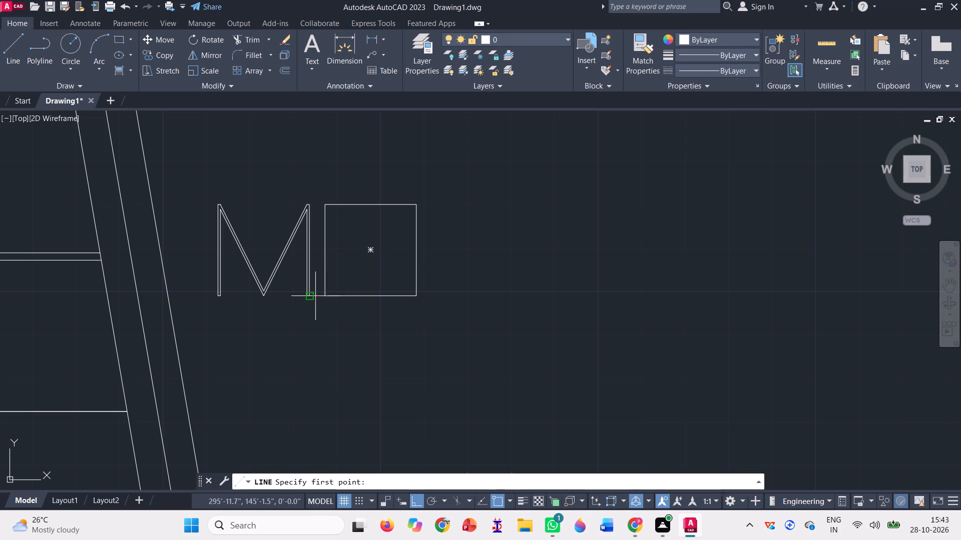
click(328, 295)
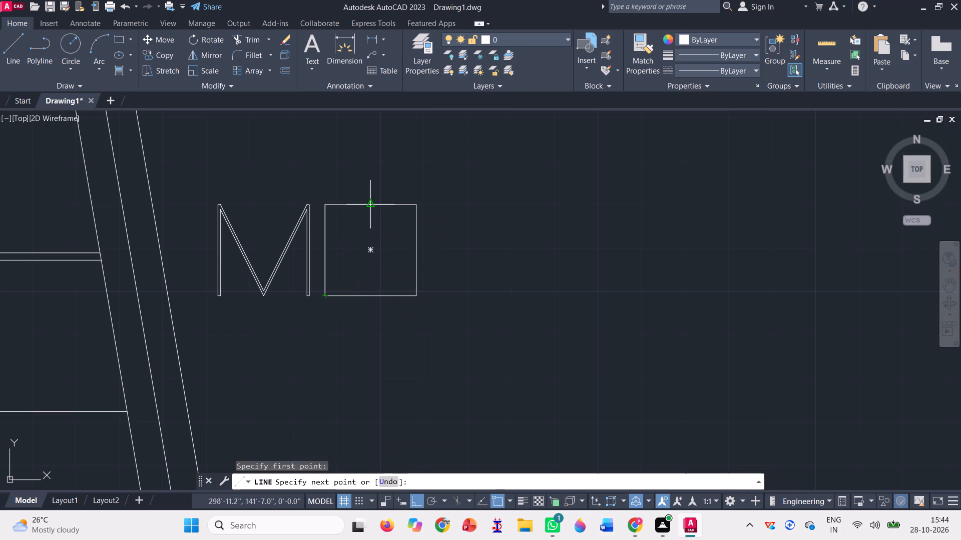
click(370, 203)
click(416, 294)
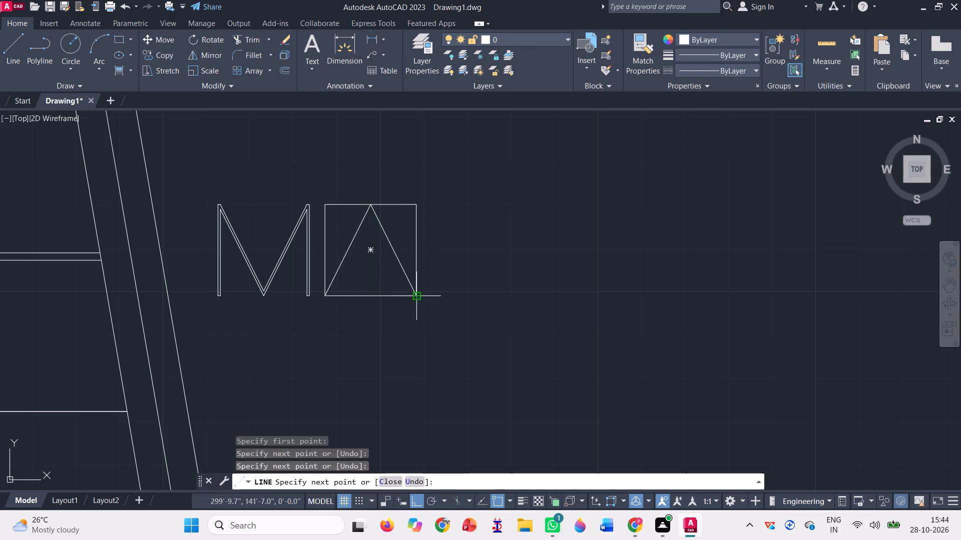
key(space)
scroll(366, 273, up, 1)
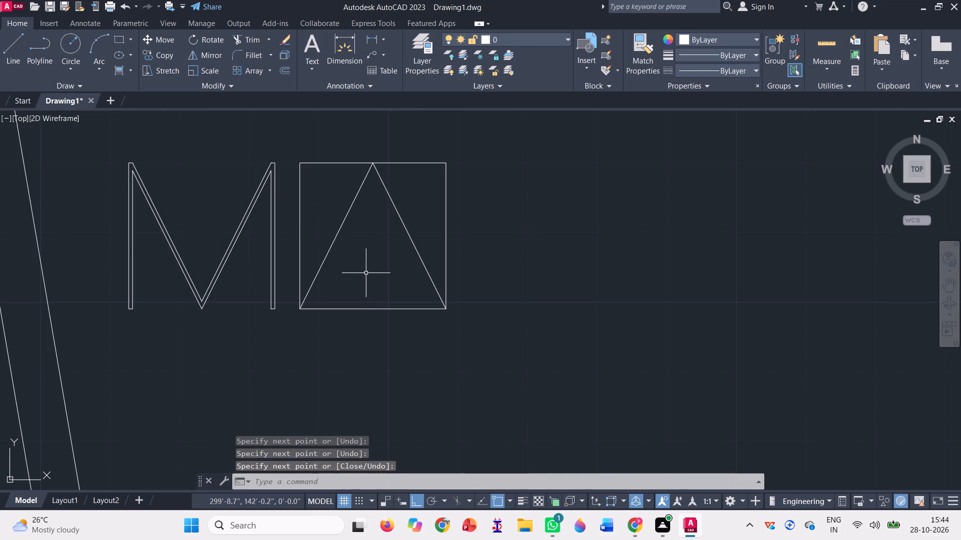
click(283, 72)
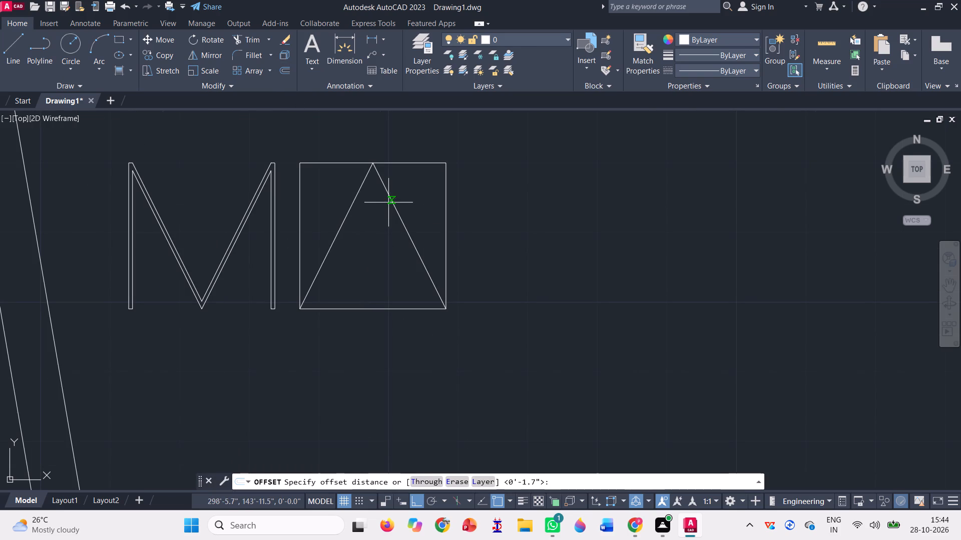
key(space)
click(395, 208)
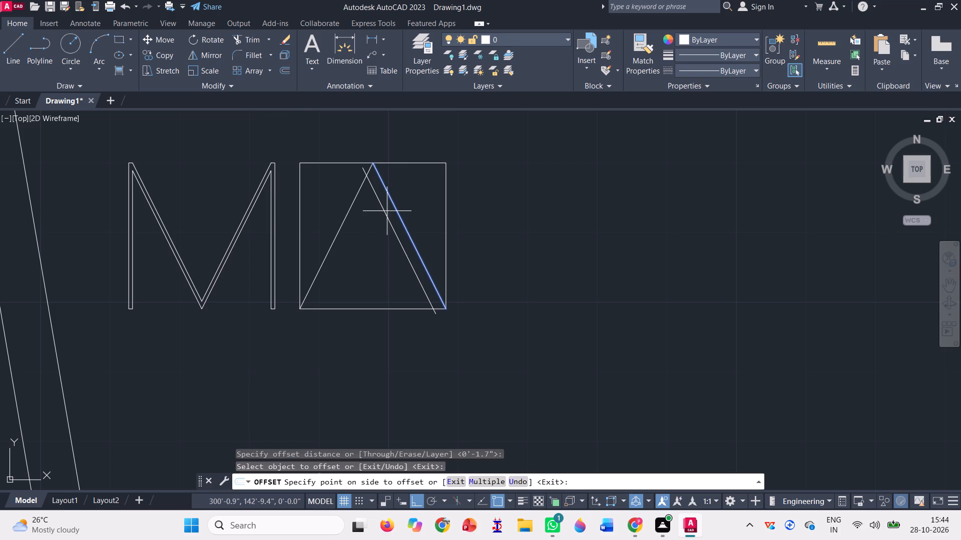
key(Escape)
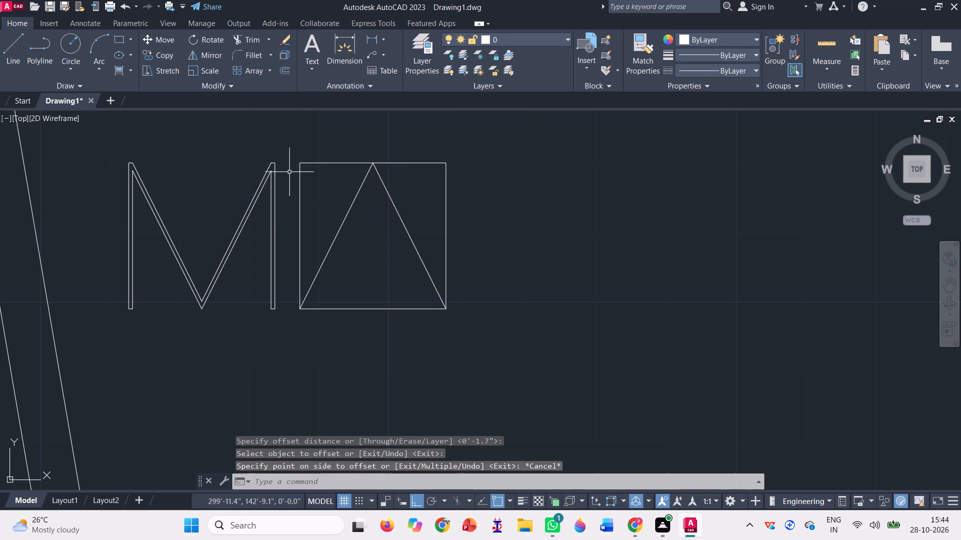
Offset the A's left diagonal to both sides and its right diagonal inward, using the M's right stem width as the distance.
click(287, 69)
scroll(254, 202, up, 2)
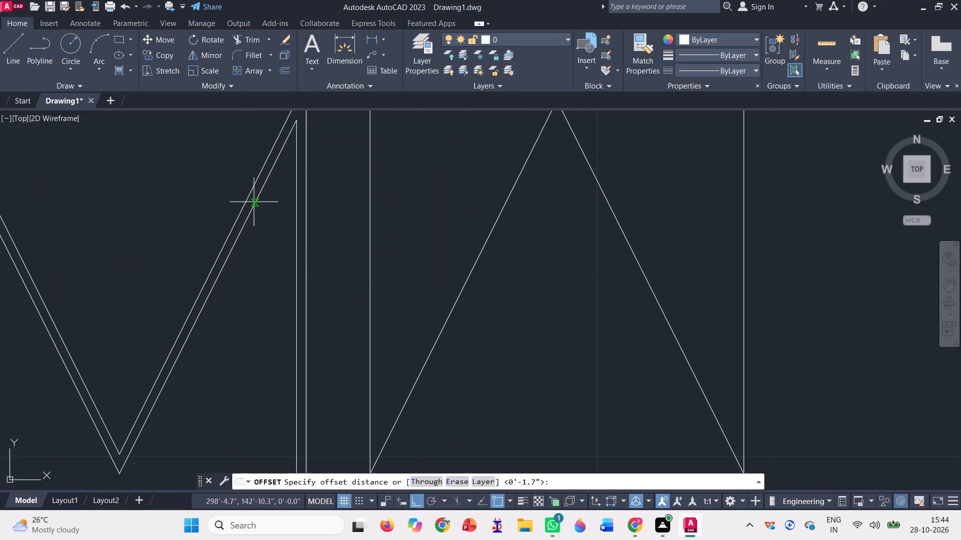
click(307, 233)
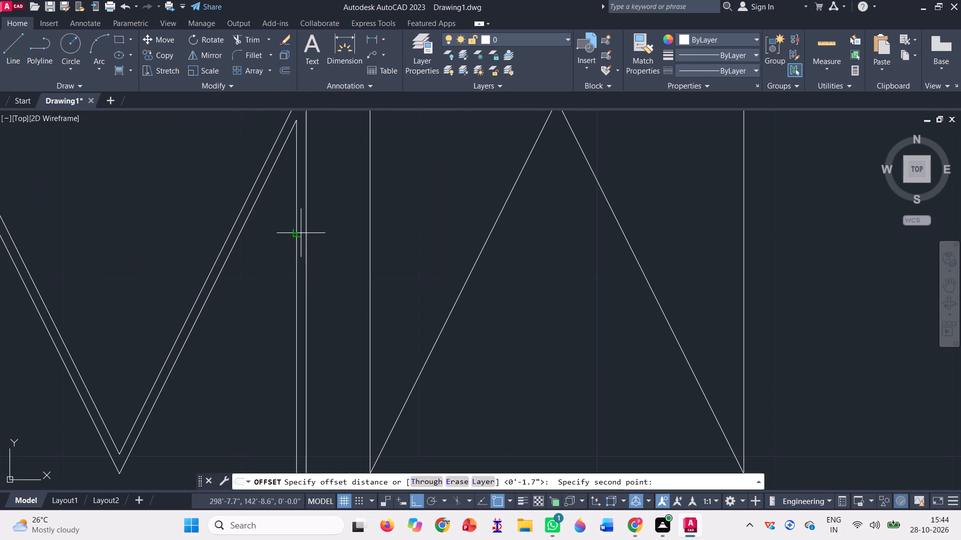
click(298, 233)
scroll(281, 240, down, 2)
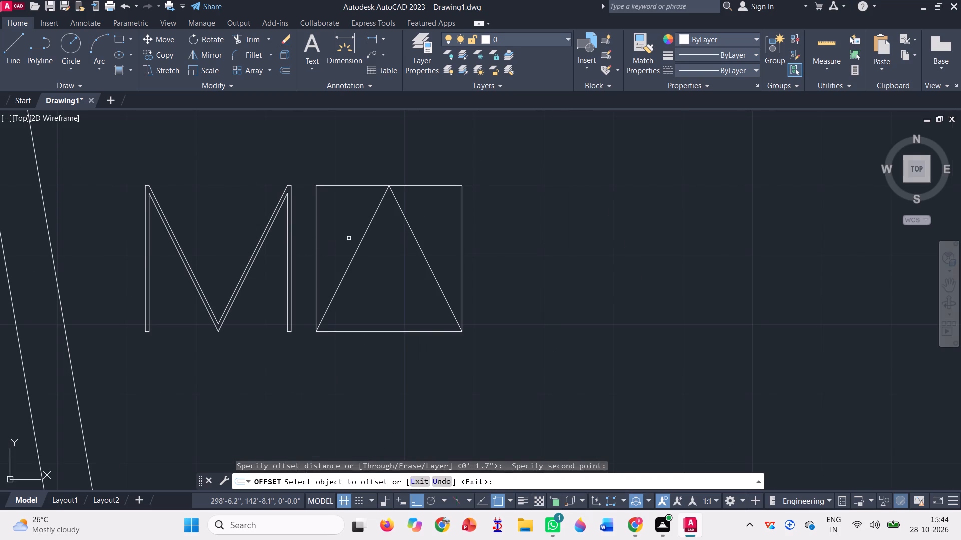
click(359, 246)
click(363, 253)
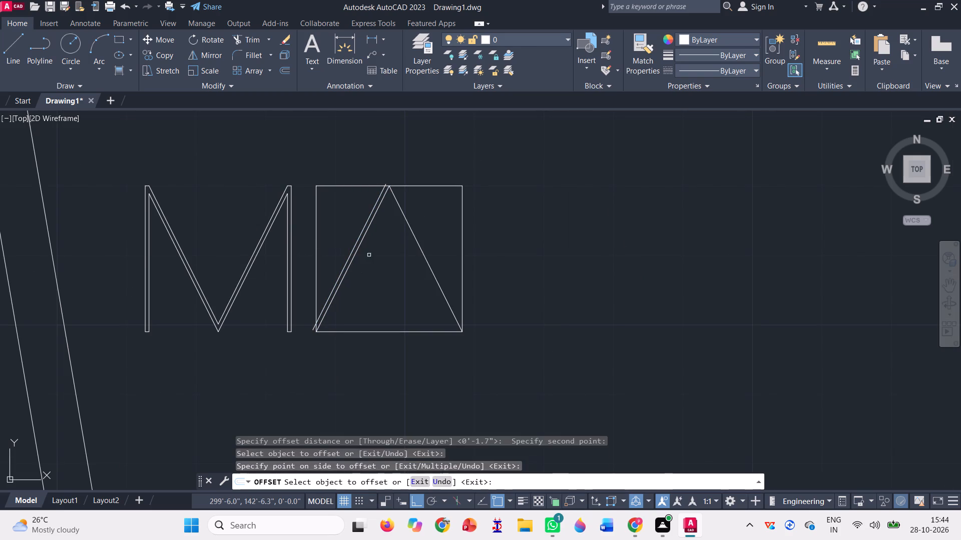
scroll(357, 243, up, 2)
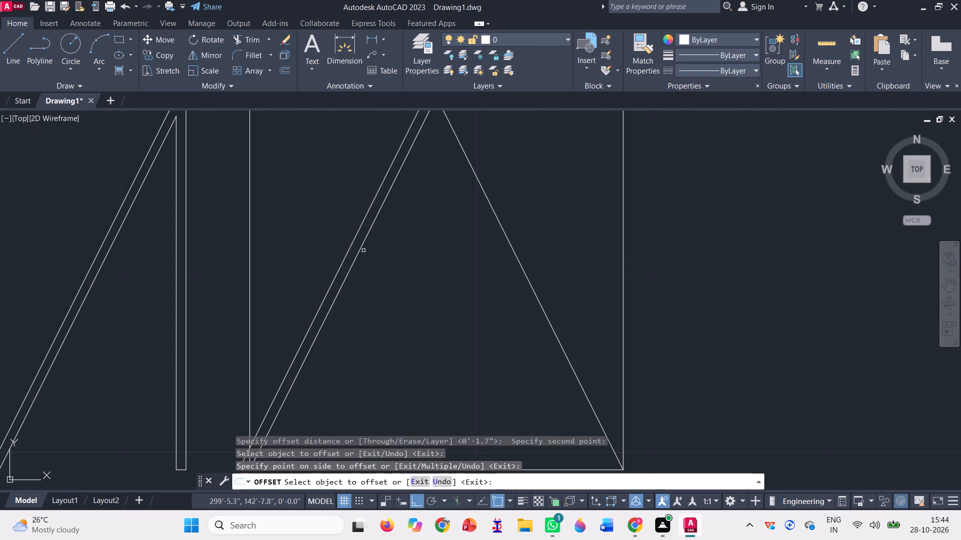
click(360, 247)
click(383, 257)
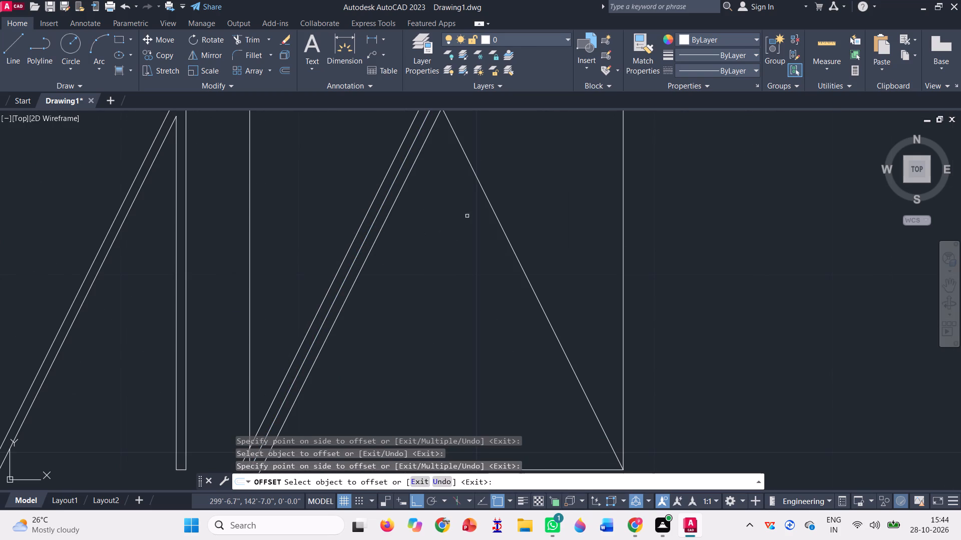
click(483, 197)
click(486, 194)
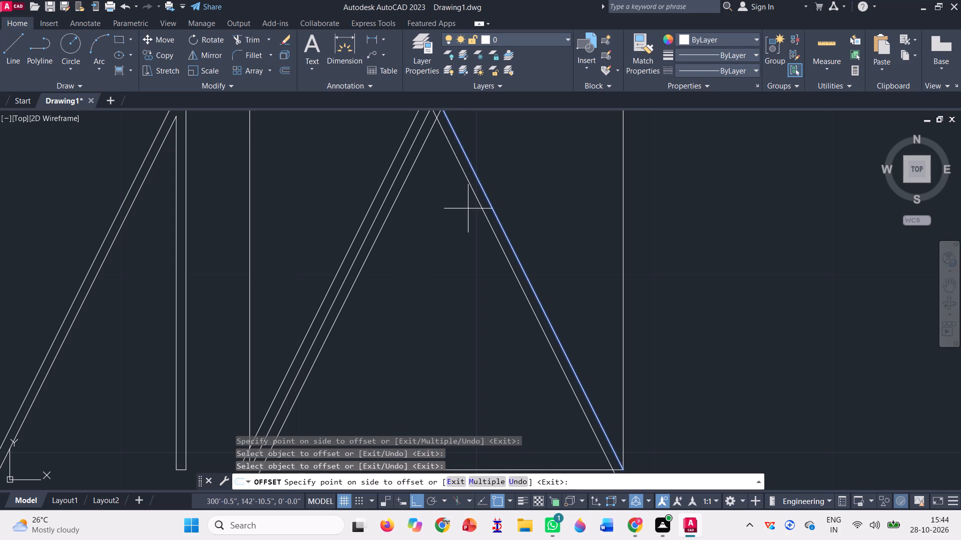
click(461, 210)
scroll(420, 220, down, 2)
key(Escape)
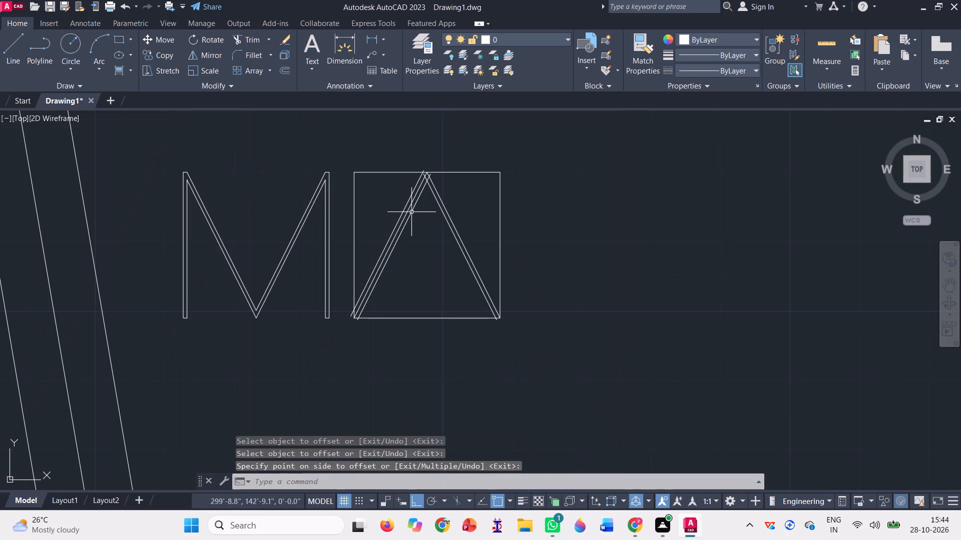
Erase the extra offset line on the outer side of the A's left diagonal.
scroll(411, 211, up, 2)
click(397, 201)
click(386, 195)
scroll(420, 231, down, 2)
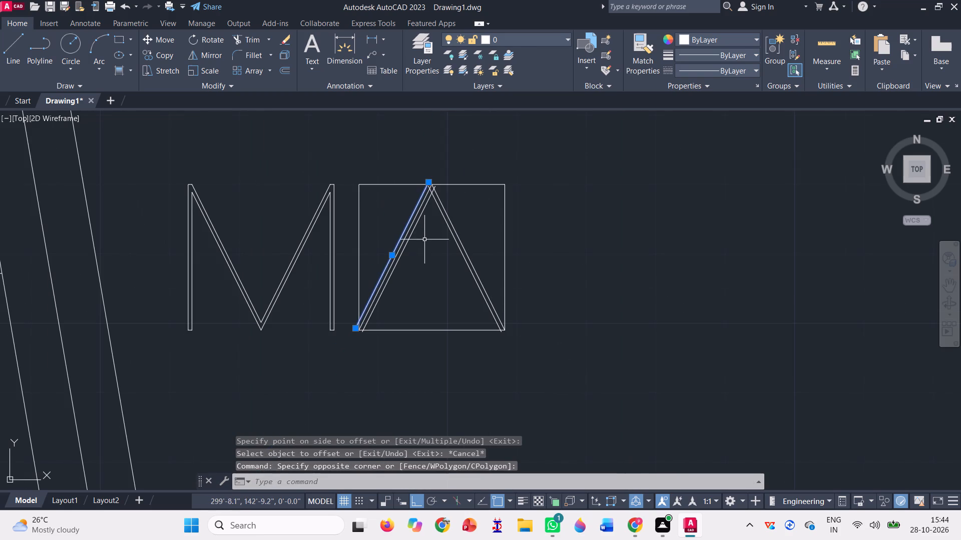
key(Delete)
Trim the inner diagonals' overlapping ends at the A's apex so they meet in a clean inner point.
click(248, 40)
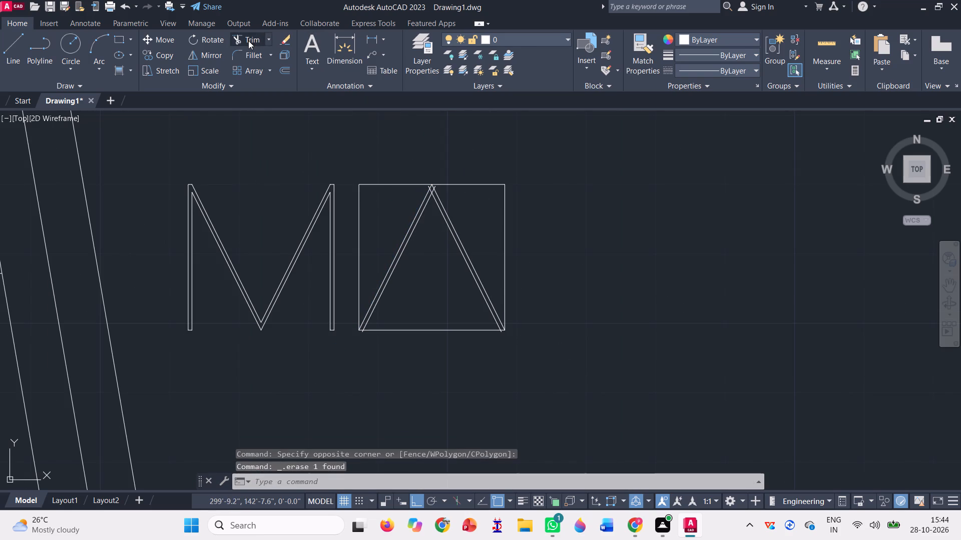
scroll(429, 186, up, 5)
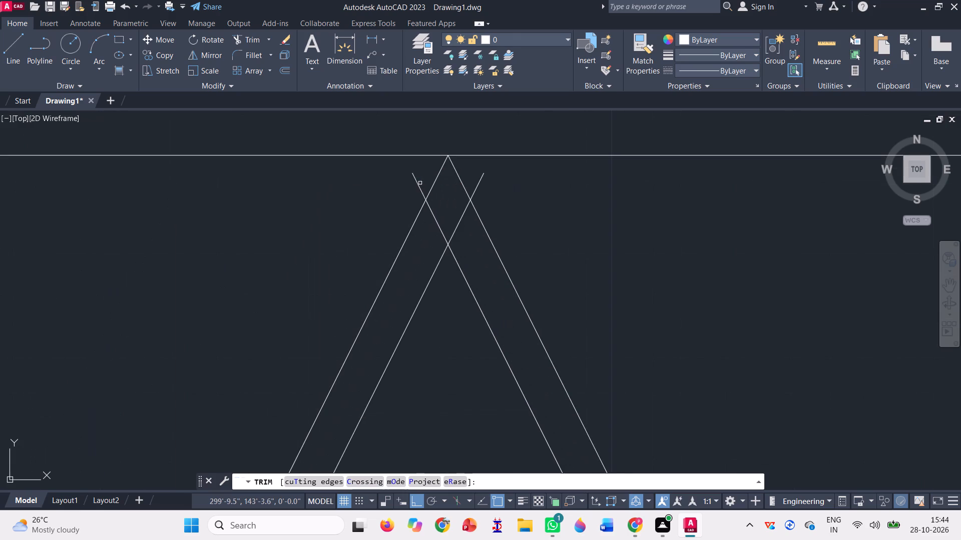
click(419, 181)
click(479, 179)
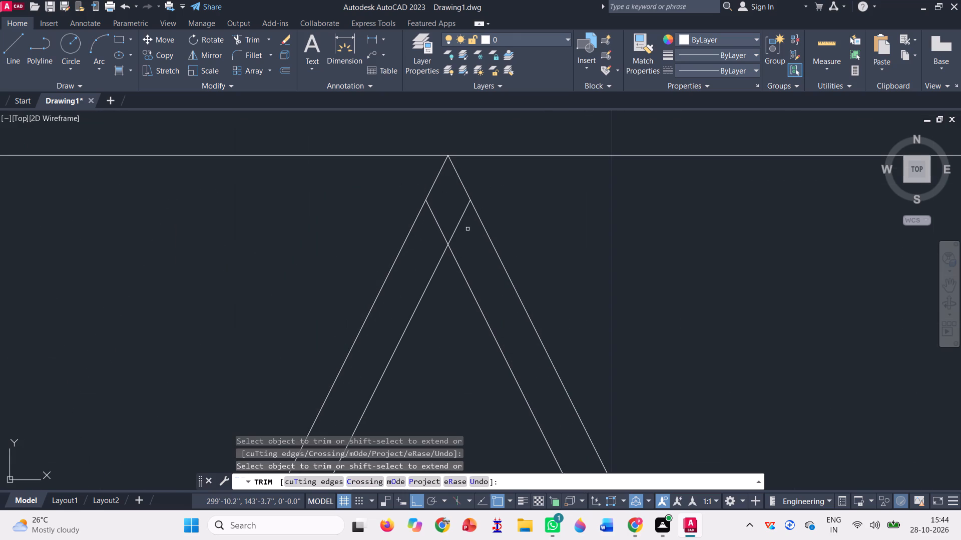
click(433, 230)
click(475, 238)
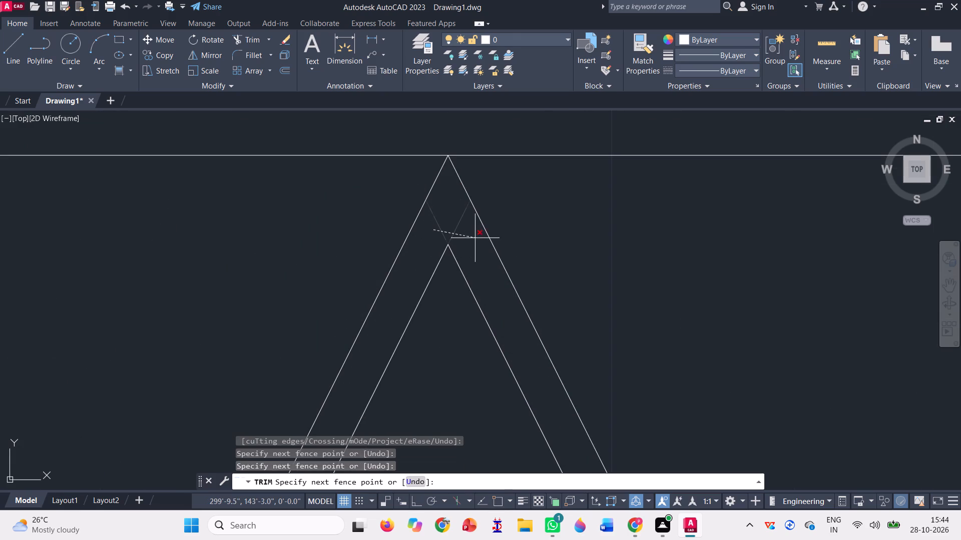
Trim the ends of the A's two inner diagonals that extend below the guide rectangle's bottom edge.
scroll(459, 189, down, 4)
scroll(360, 230, down, 2)
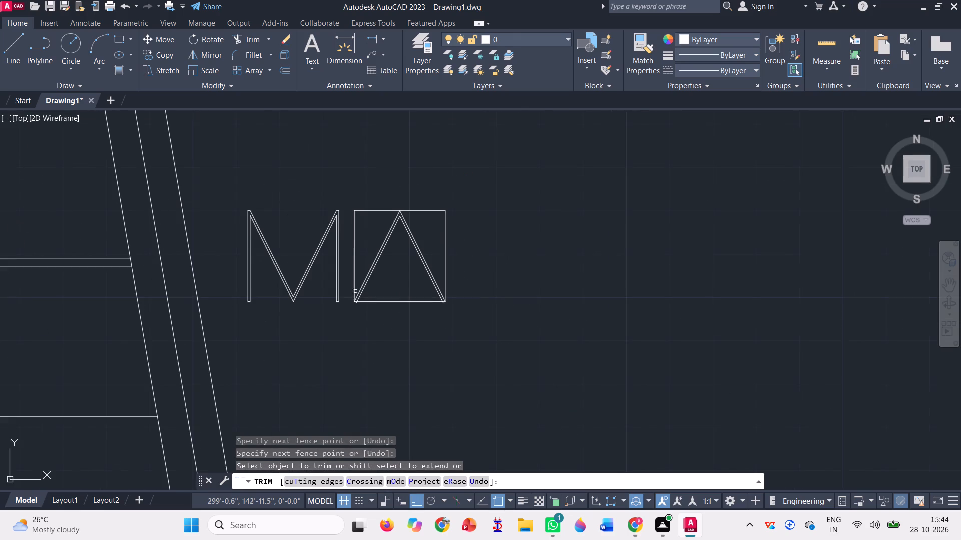
scroll(345, 298, up, 3)
scroll(400, 335, up, 2)
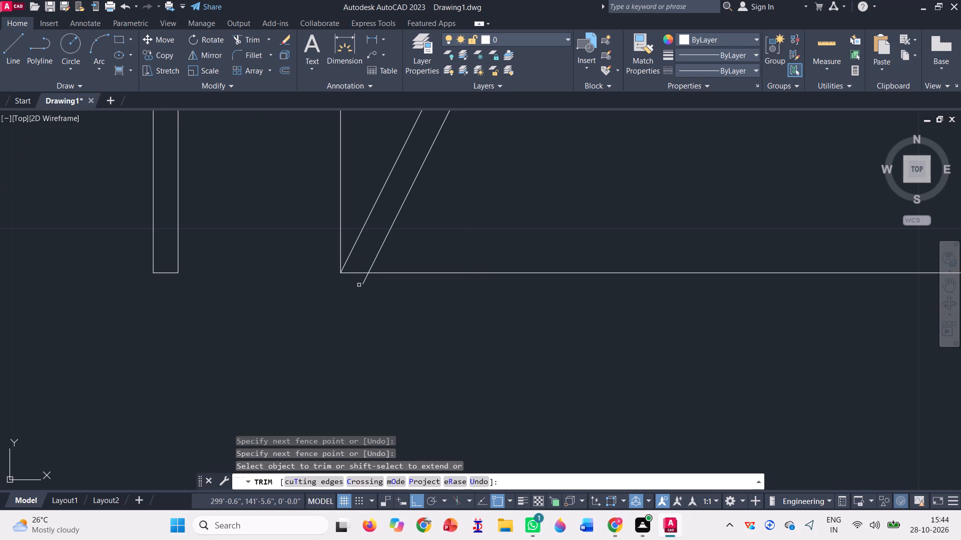
click(360, 285)
click(367, 281)
scroll(349, 287, down, 2)
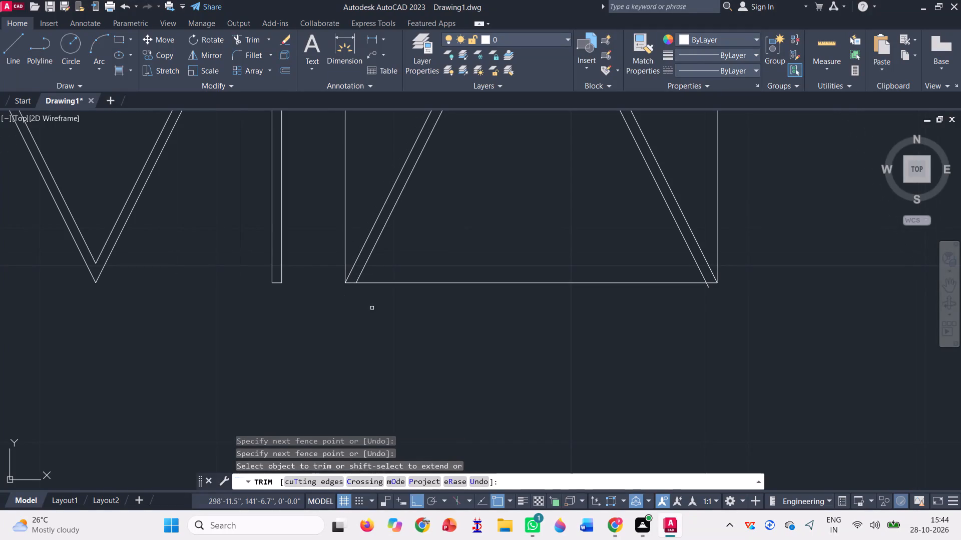
scroll(715, 295, up, 2)
click(691, 270)
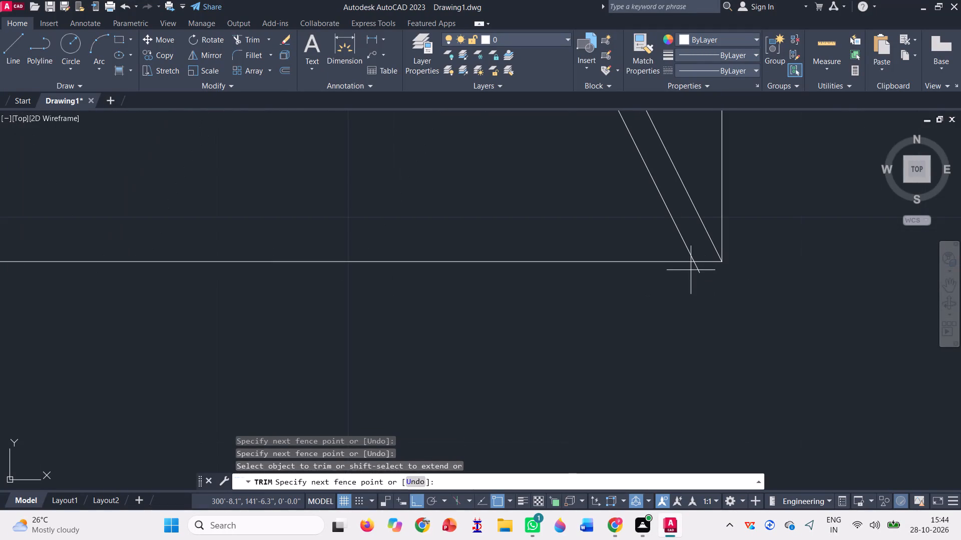
click(699, 266)
Trim away the guide rectangle around the A, keeping only the short bottom segments that close its two feet.
scroll(675, 283, down, 2)
click(459, 248)
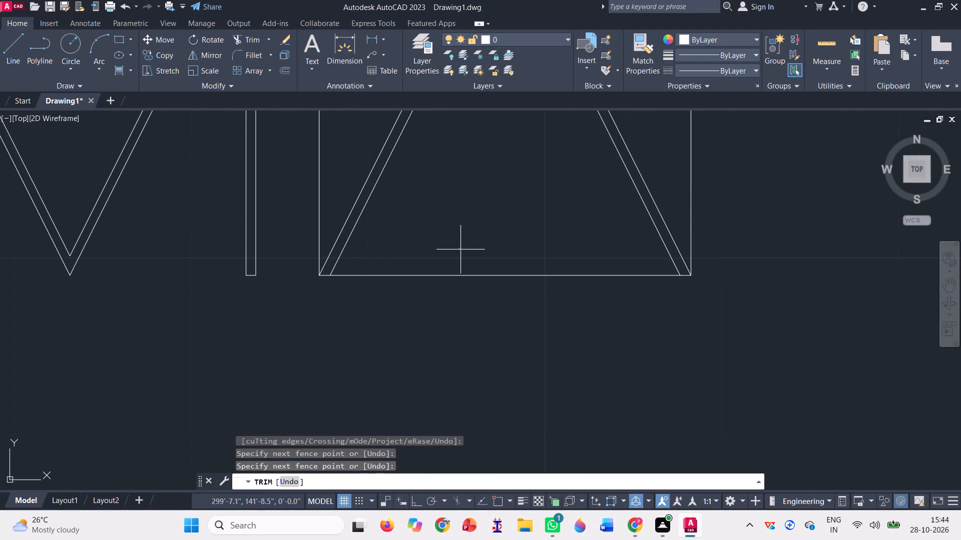
click(421, 295)
scroll(428, 304, down, 3)
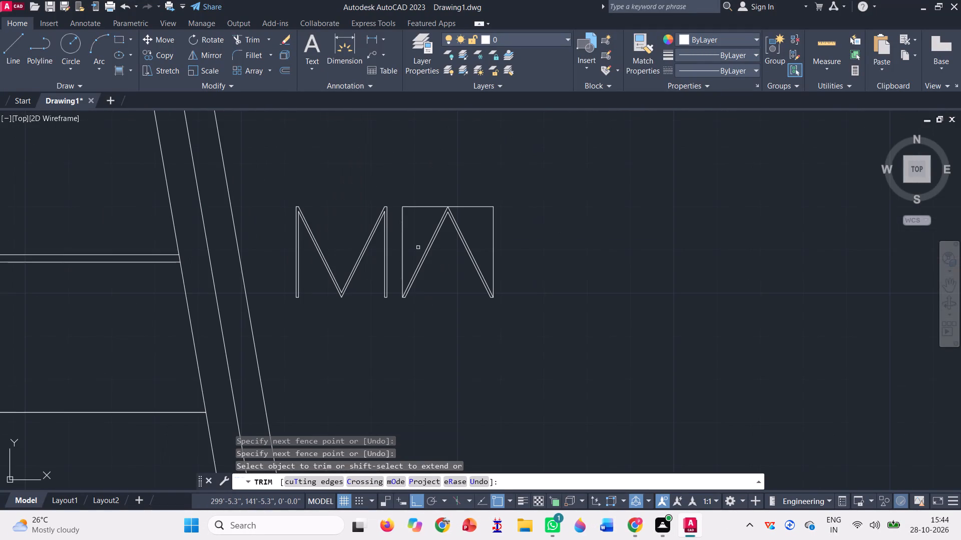
click(424, 191)
click(398, 233)
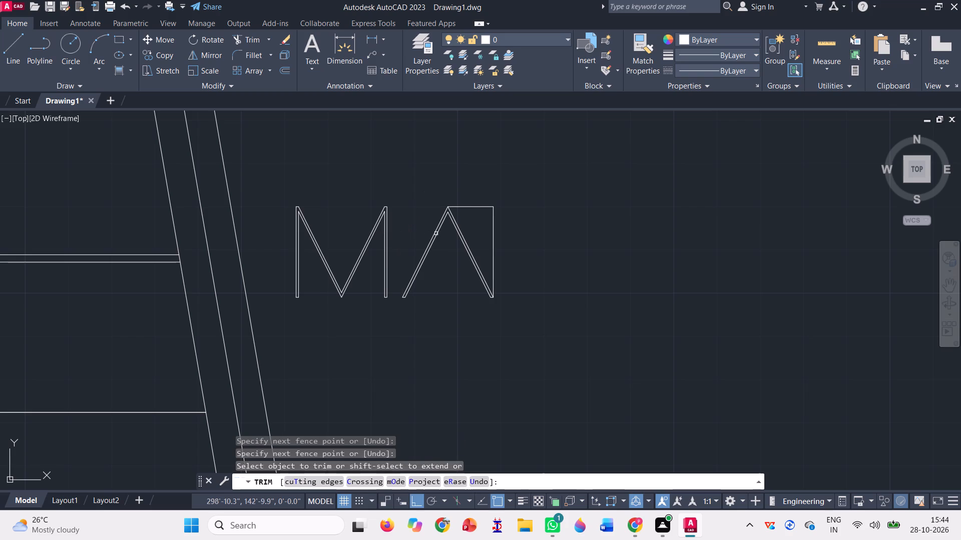
click(465, 193)
click(508, 240)
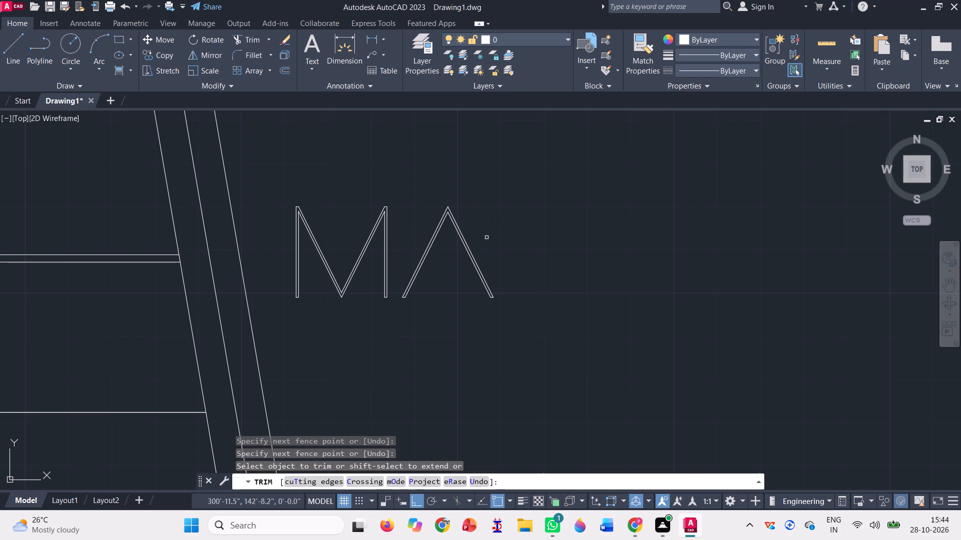
key(Escape)
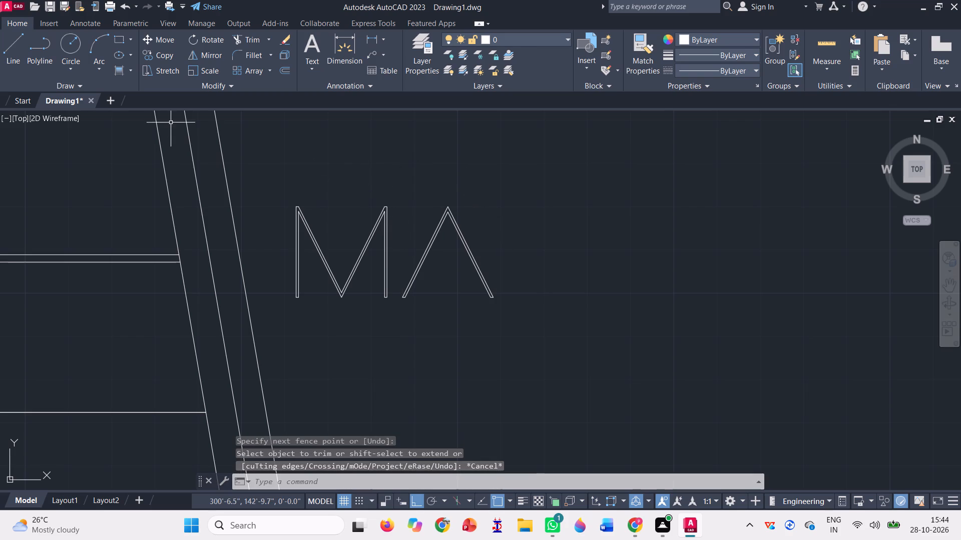
Draw a rectangle enclosing the M, from its top-left corner to its bottom-right corner.
click(120, 40)
scroll(312, 236, up, 3)
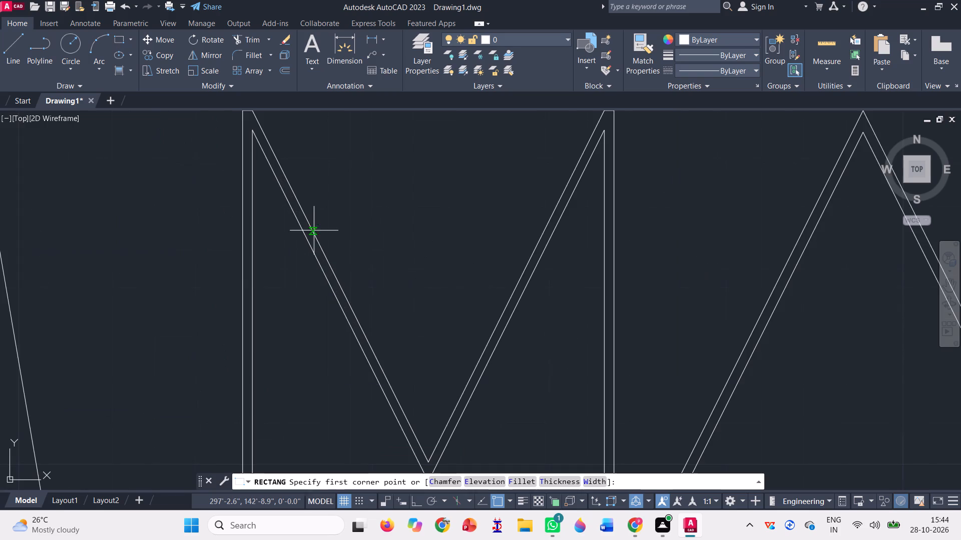
scroll(244, 165, down, 1)
click(241, 131)
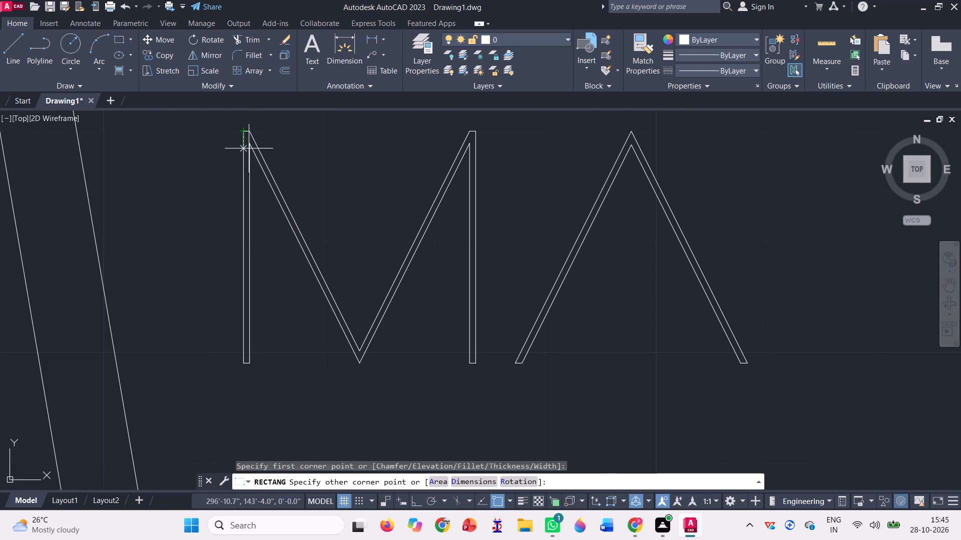
click(478, 363)
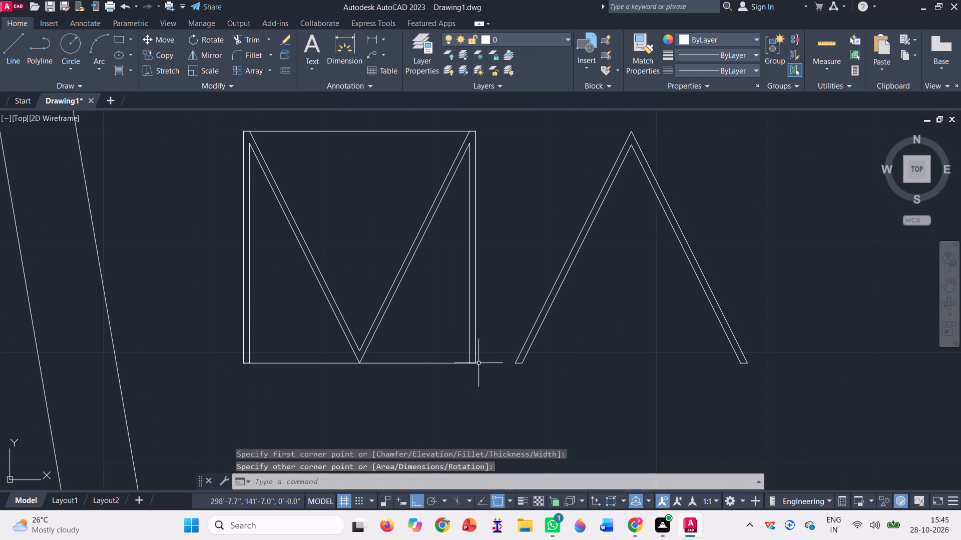
Move the new rectangle horizontally about 4 feet to the right, past the A, leaving a small gap after it.
scroll(371, 363, down, 1)
click(378, 367)
click(380, 356)
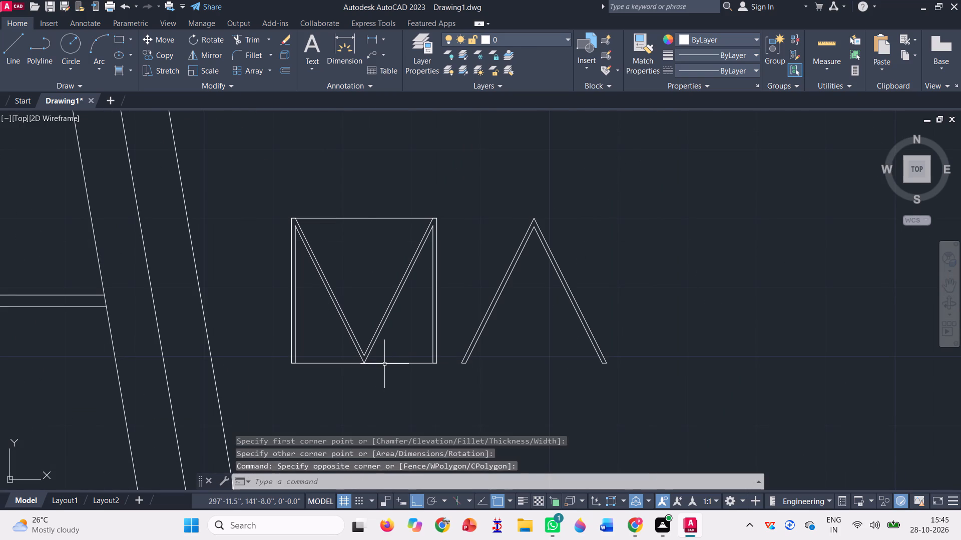
click(384, 364)
text(m)
key(space)
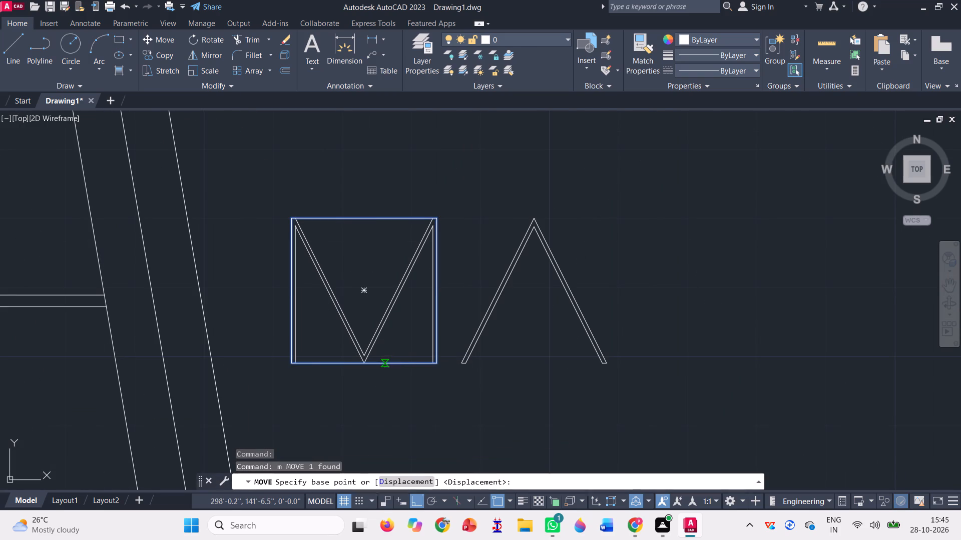
click(292, 362)
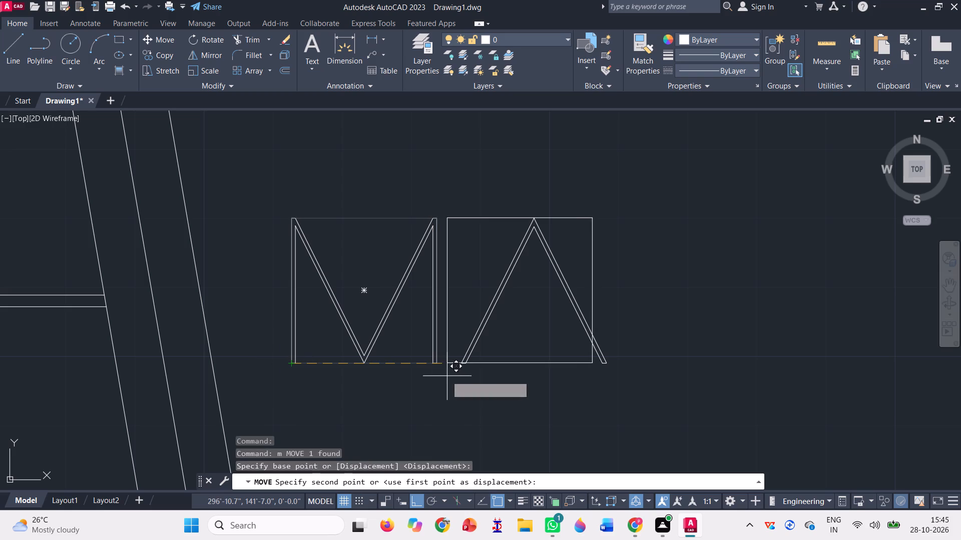
scroll(624, 363, up, 1)
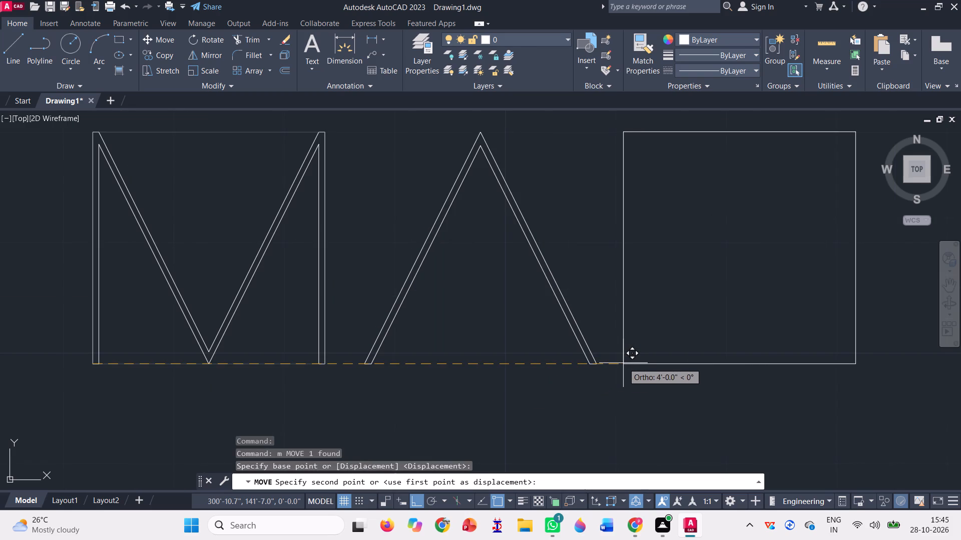
click(633, 363)
Draw both corner-to-corner diagonals inside the third rectangle, so they cross at its centre.
scroll(370, 334, down, 1)
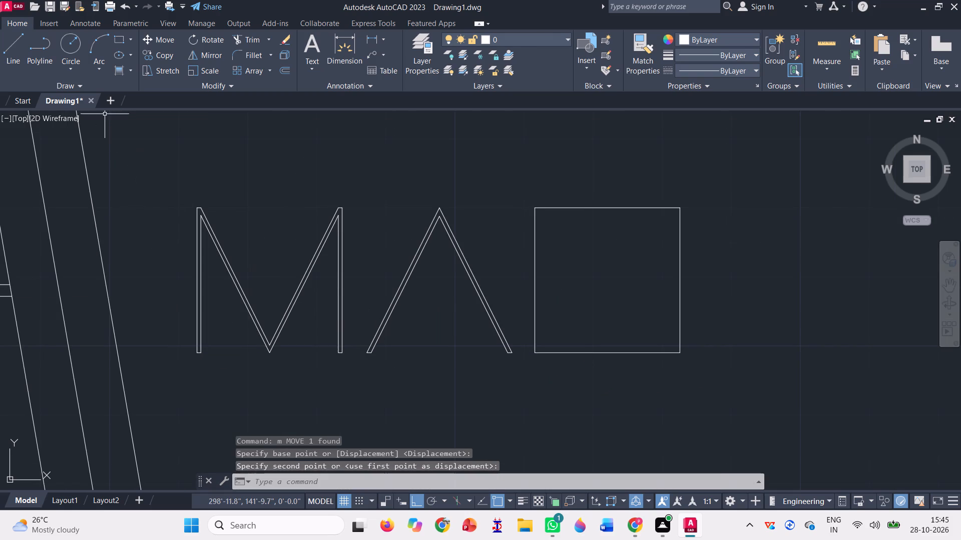
click(10, 41)
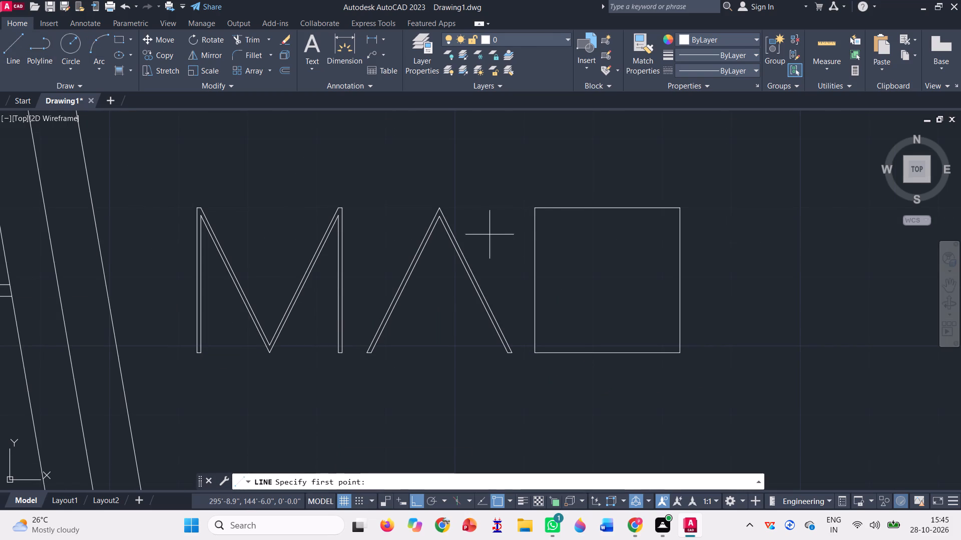
click(535, 208)
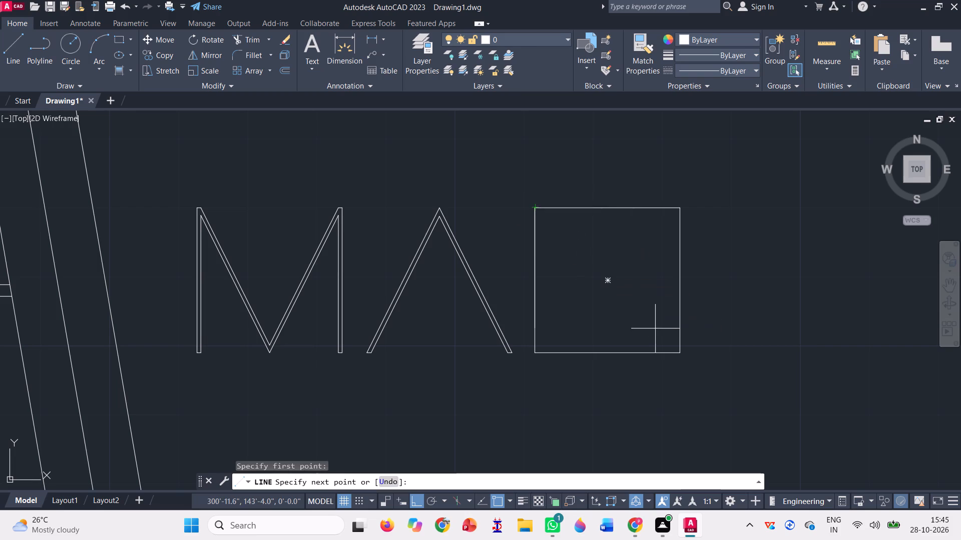
click(682, 351)
key(space)
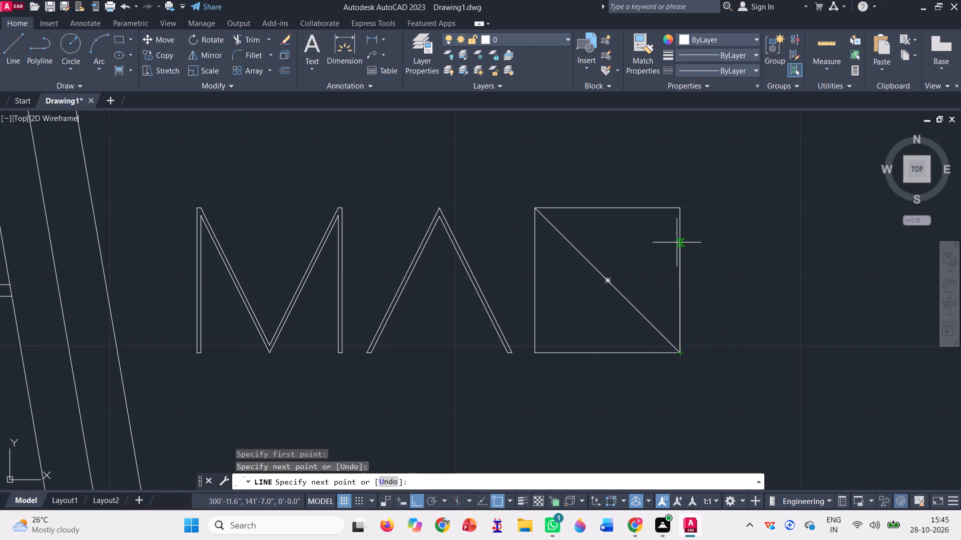
text(l)
key(Return)
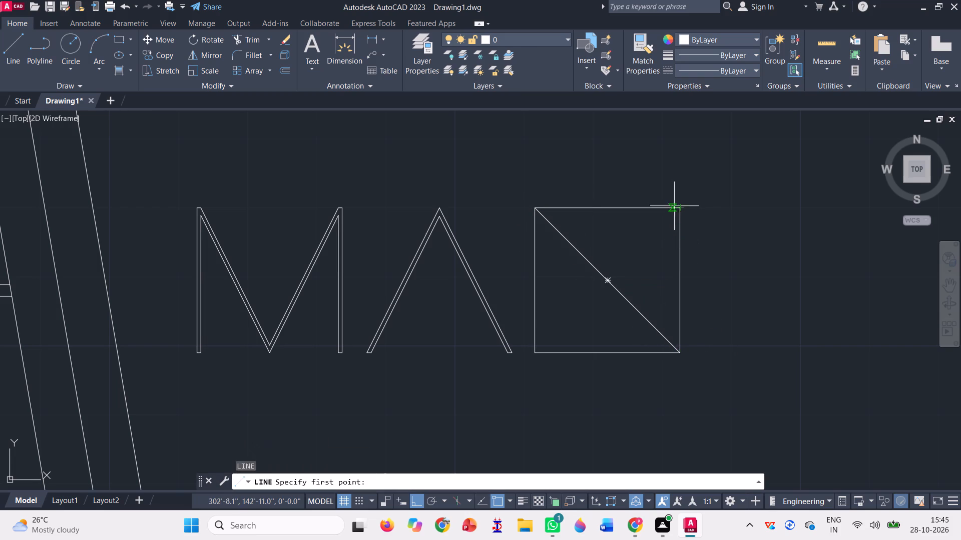
click(678, 208)
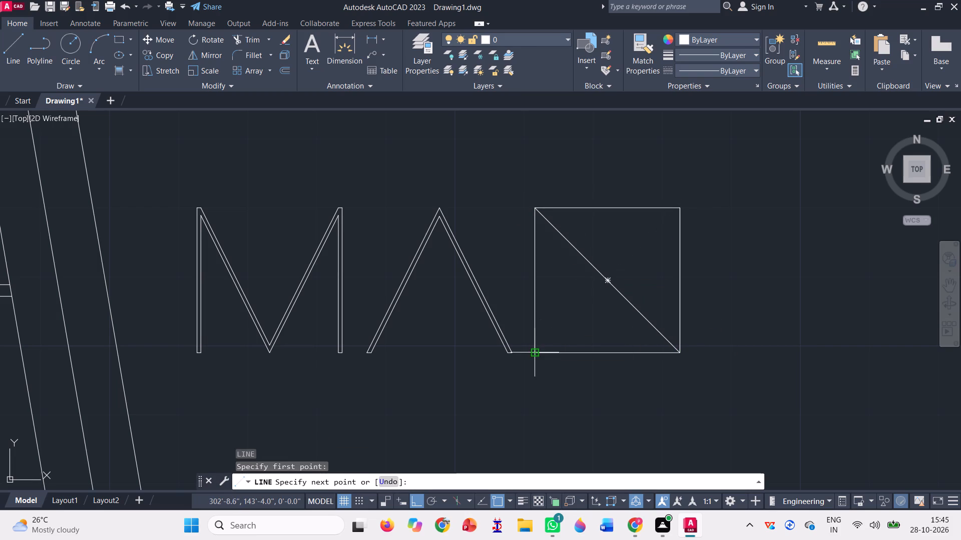
click(533, 351)
scroll(412, 305, down, 1)
key(space)
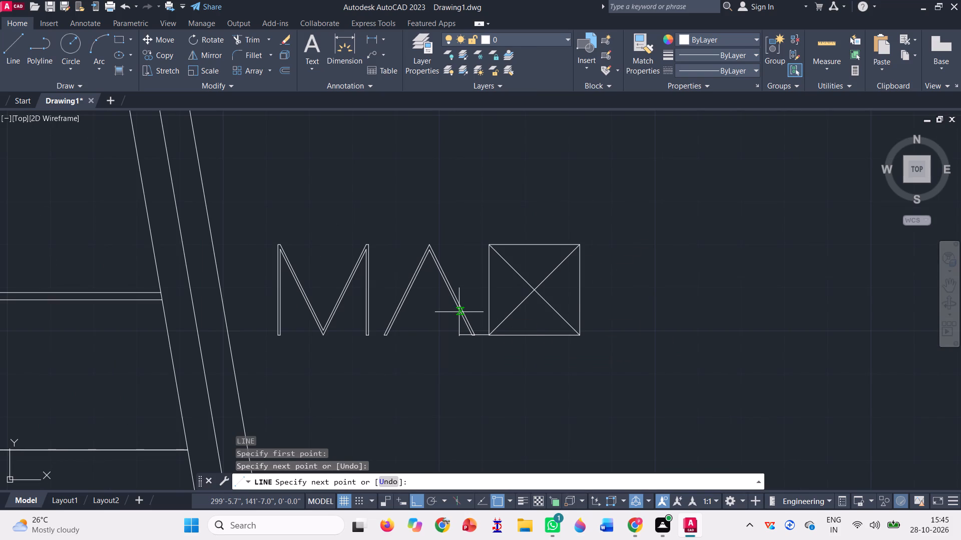
Offset each of the two diagonals by 0.5", the falling one to its upper-right side and the rising one to its upper-left side.
click(285, 73)
scroll(546, 288, up, 1)
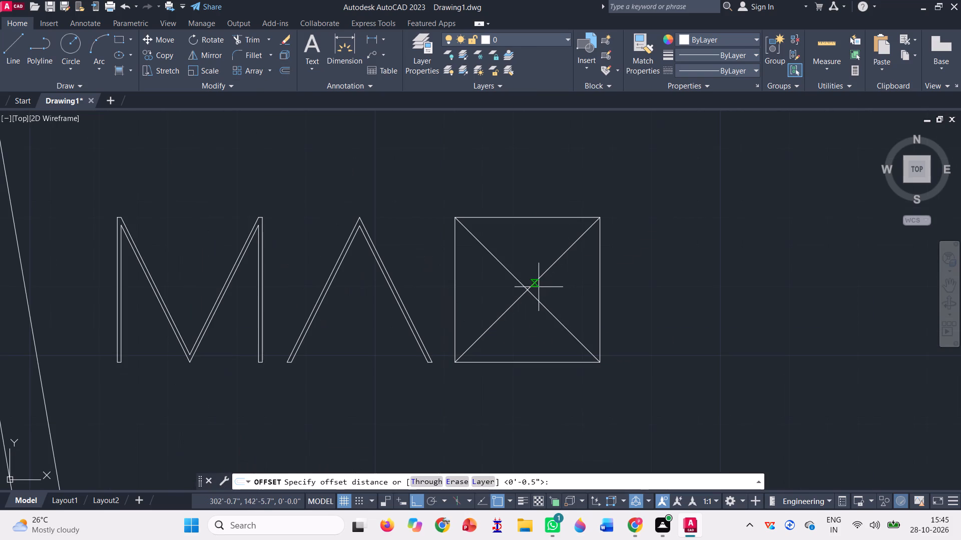
key(space)
click(504, 266)
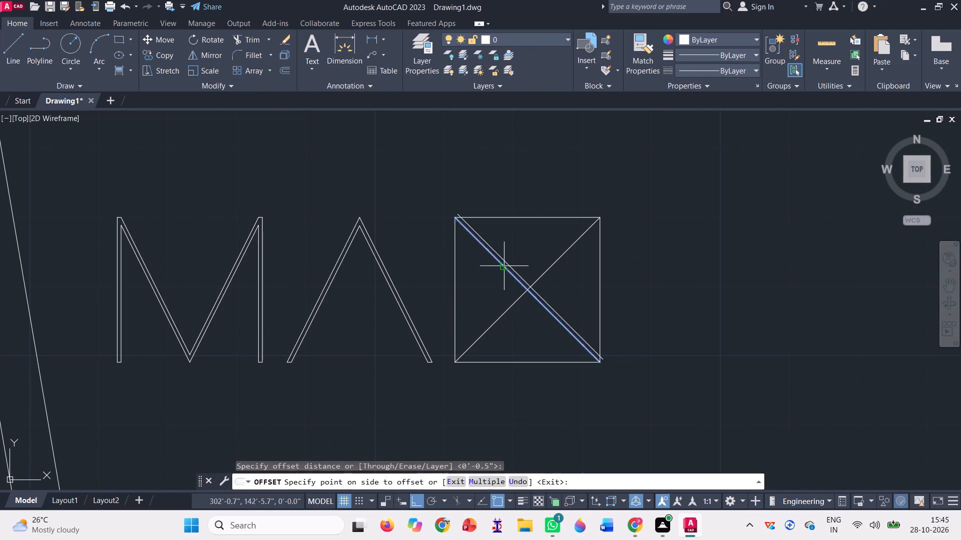
click(516, 255)
click(519, 299)
click(501, 282)
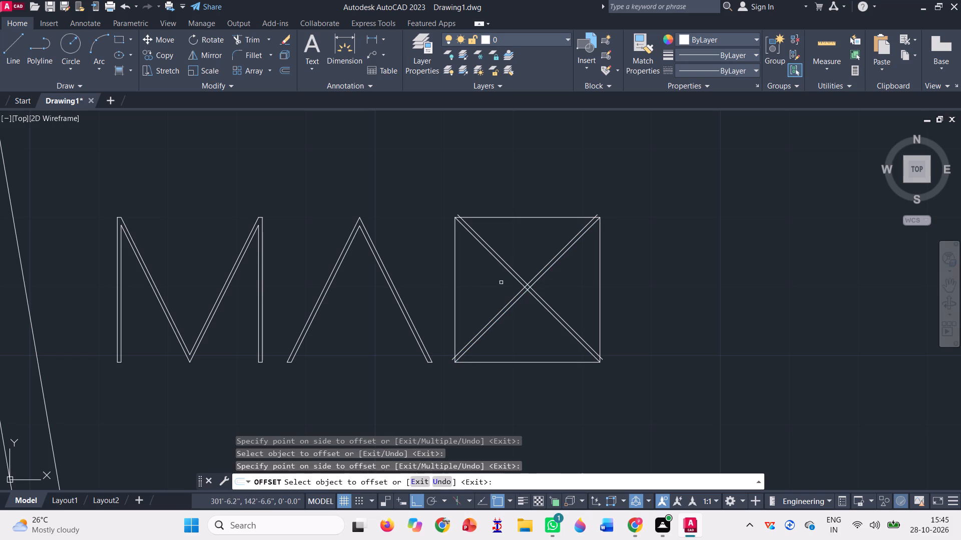
key(space)
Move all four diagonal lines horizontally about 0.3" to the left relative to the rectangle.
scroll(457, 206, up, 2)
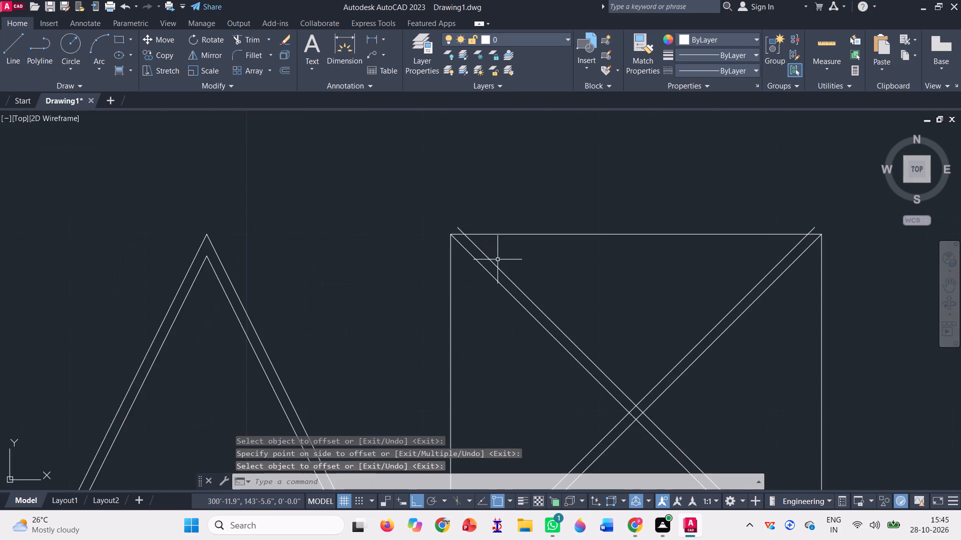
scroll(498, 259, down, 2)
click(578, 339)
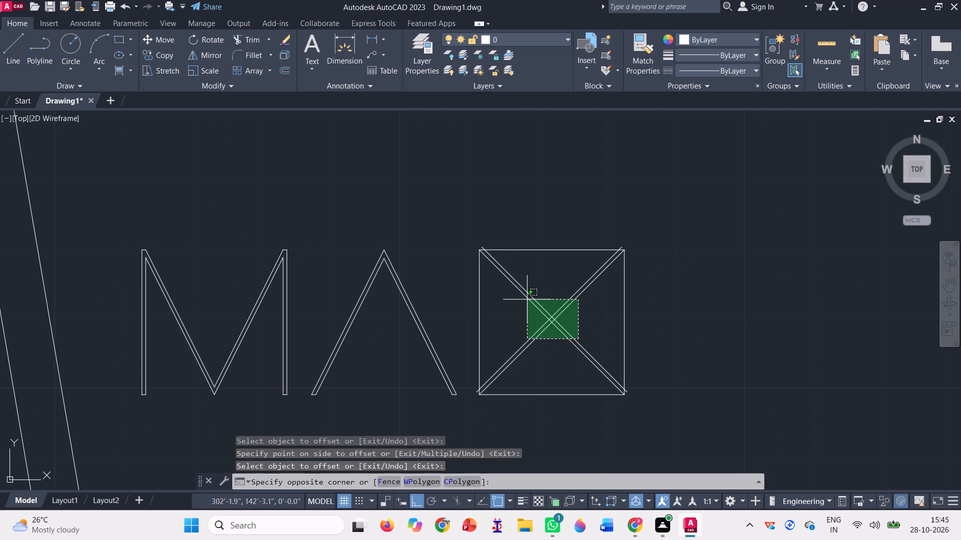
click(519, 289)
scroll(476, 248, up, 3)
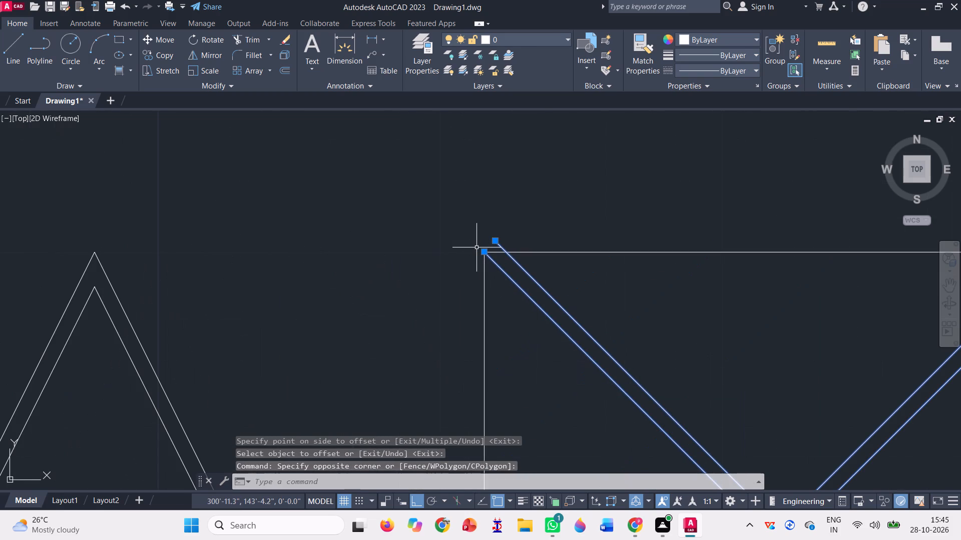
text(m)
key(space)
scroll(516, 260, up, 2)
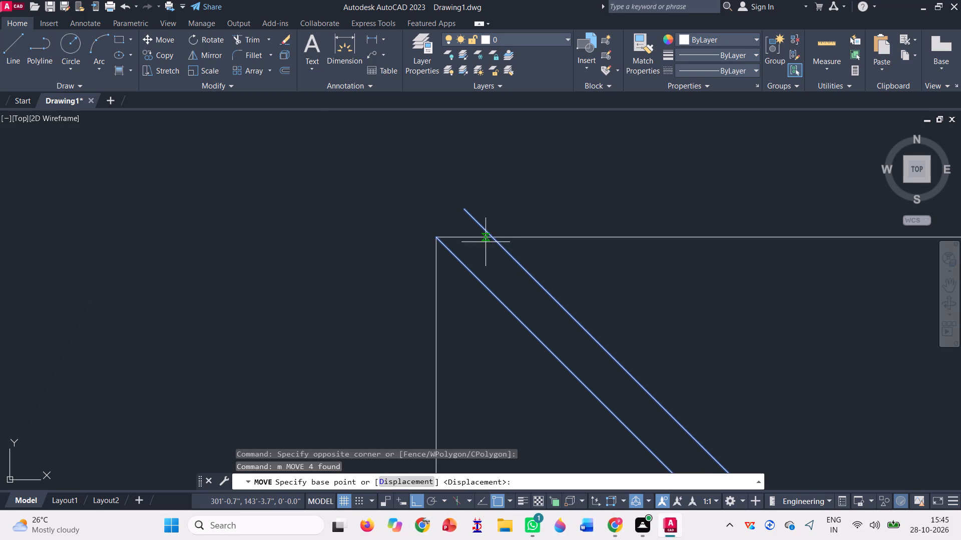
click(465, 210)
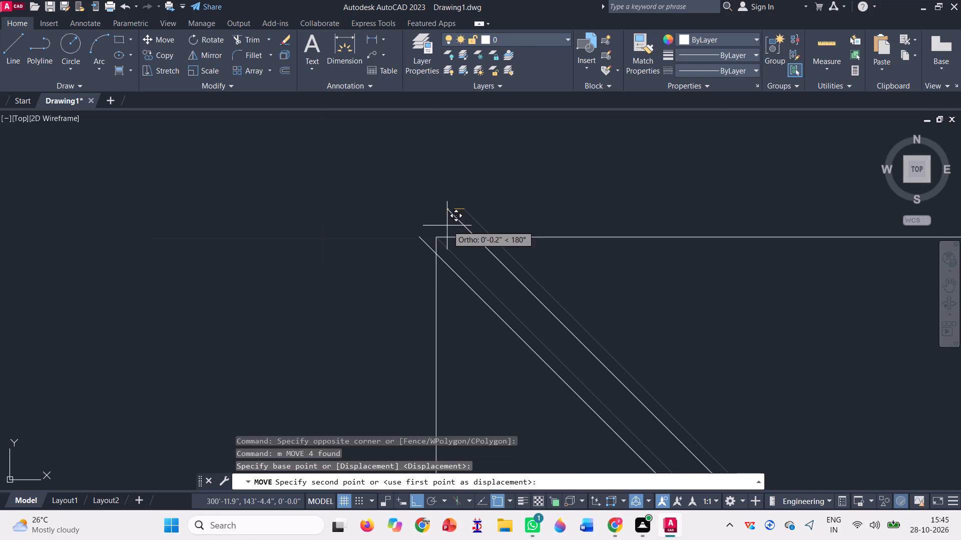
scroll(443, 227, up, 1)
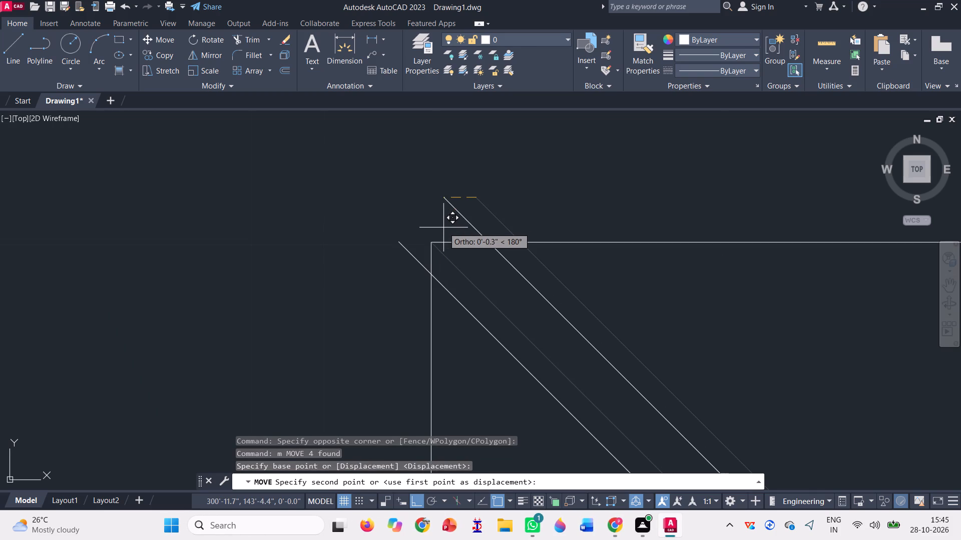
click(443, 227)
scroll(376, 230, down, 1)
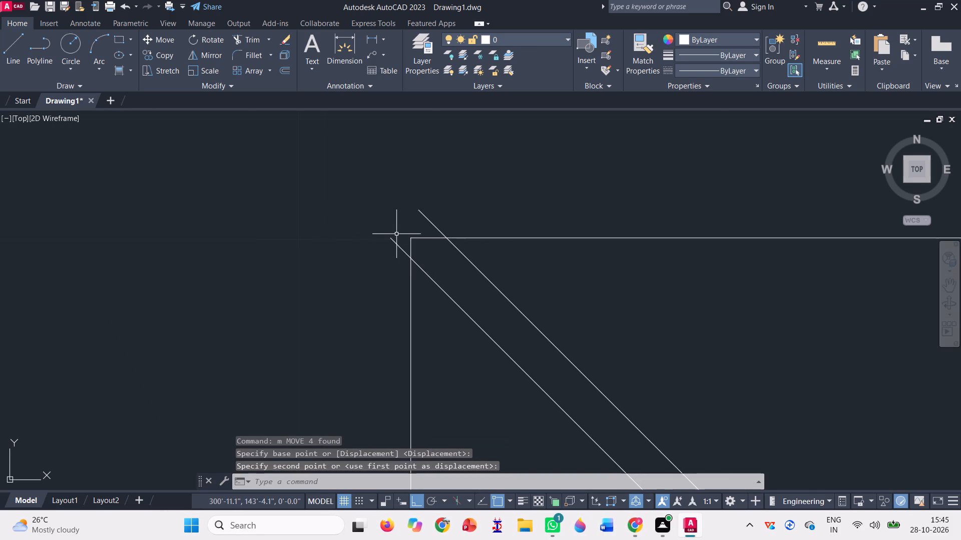
Draw a short perpendicular line joining the falling pair of diagonals near the rectangle's top-left corner, with Ortho off.
key(l)
key(Return)
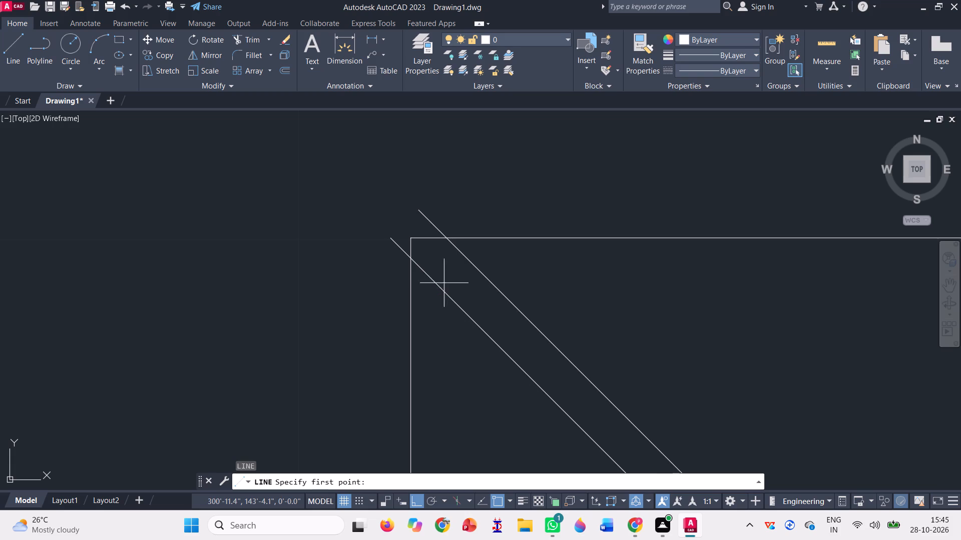
click(425, 268)
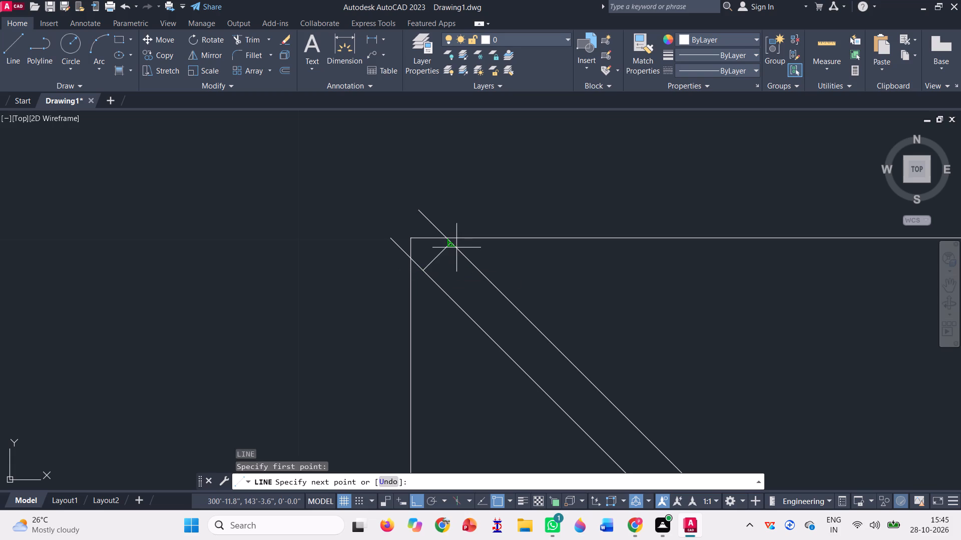
key(F8)
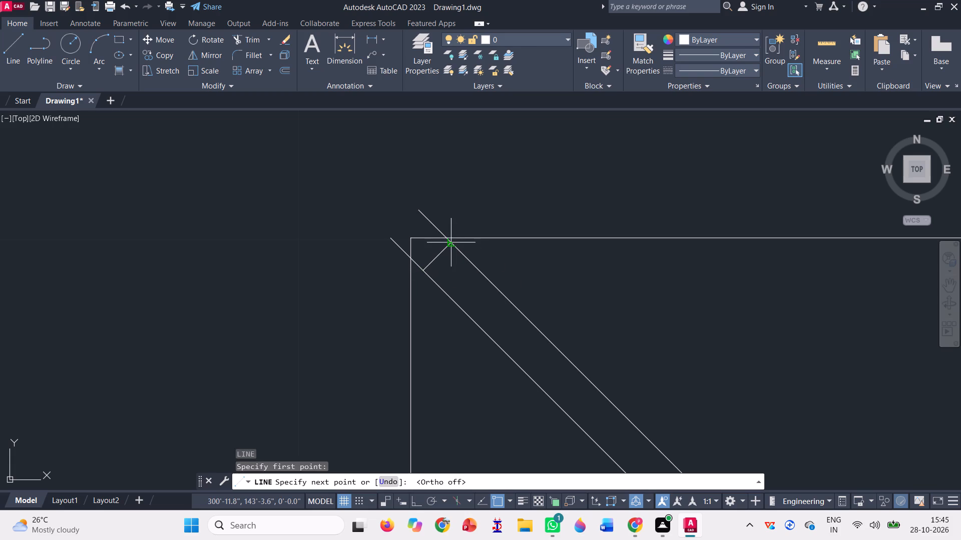
click(451, 243)
key(space)
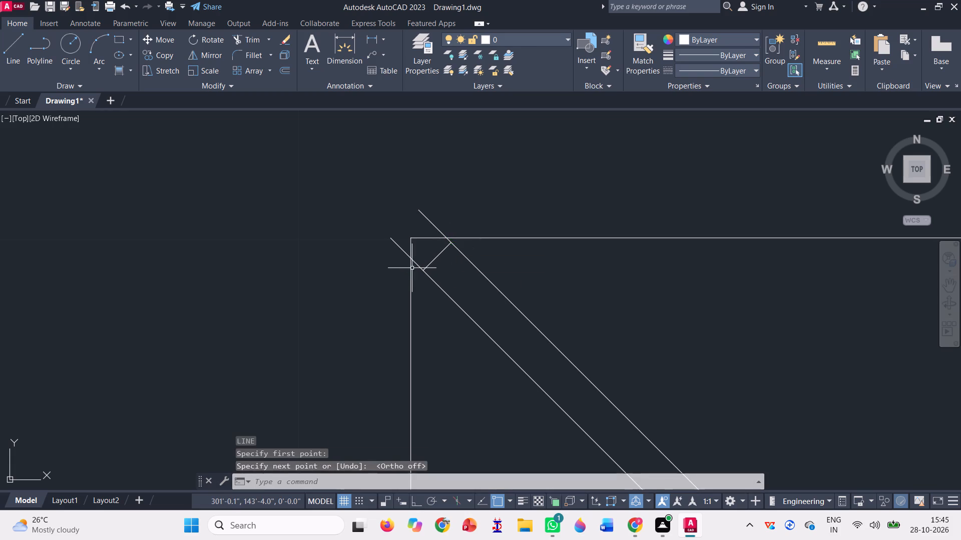
Move the four diagonals and the short connecting line so the connecting line's midpoint sits on the rectangle's top-left corner.
scroll(408, 238, down, 1)
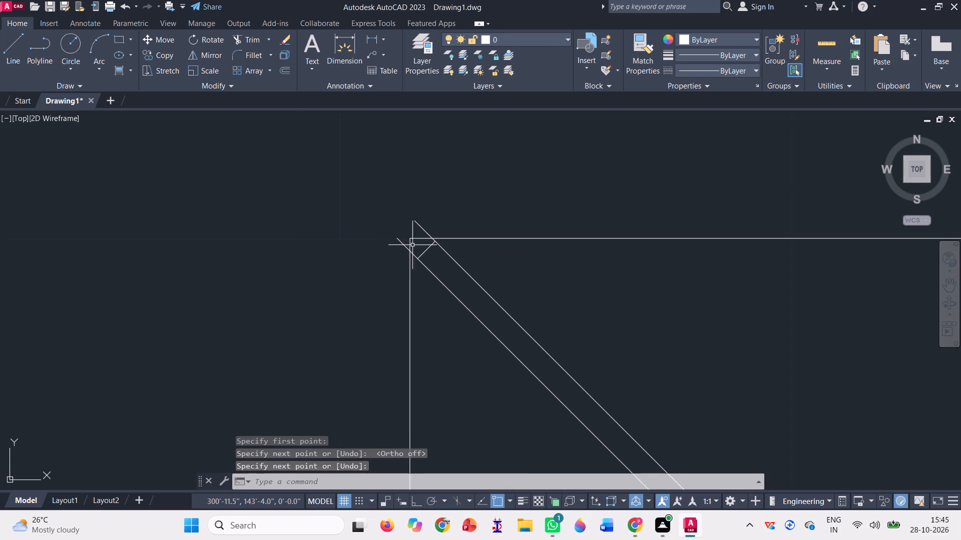
scroll(412, 245, down, 2)
scroll(455, 263, down, 1)
click(575, 435)
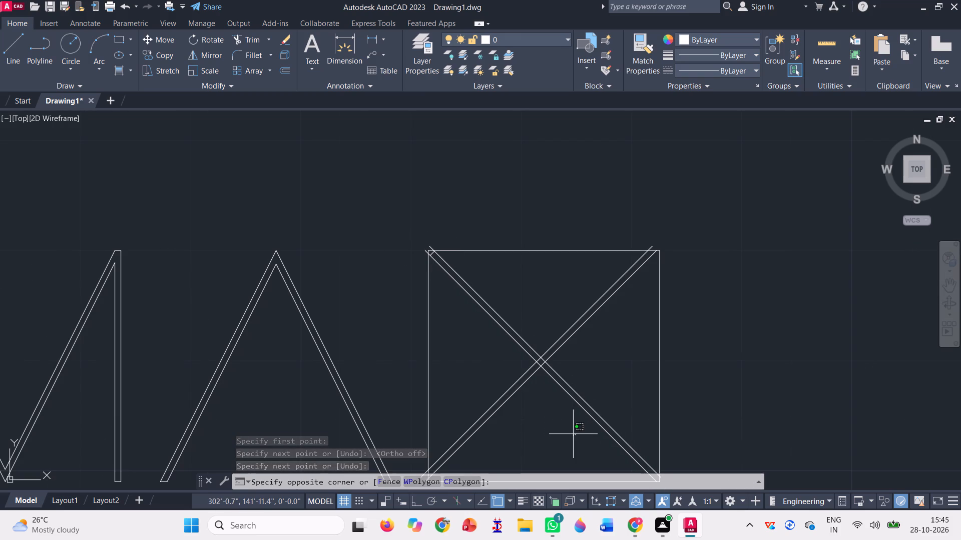
click(490, 318)
scroll(424, 227, up, 3)
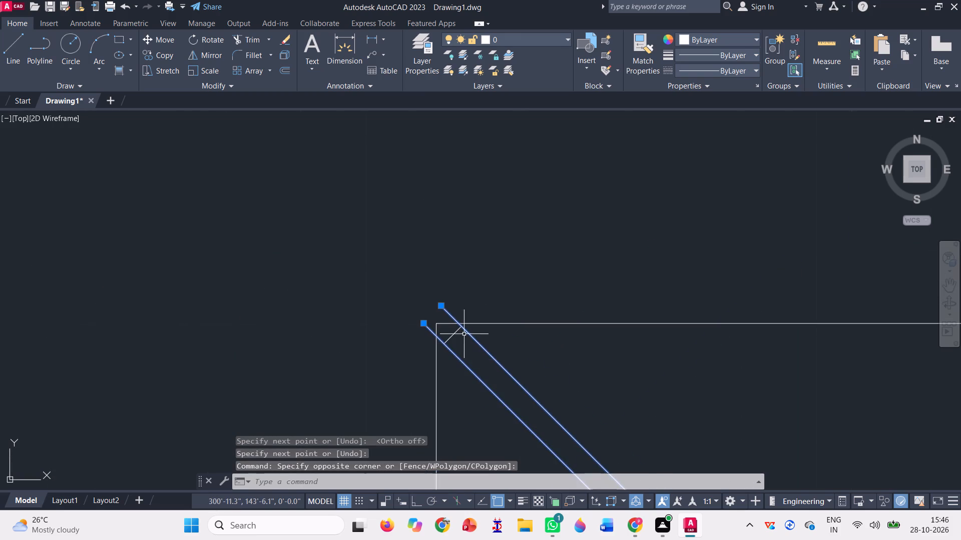
scroll(475, 364, up, 3)
click(397, 269)
click(371, 247)
scroll(371, 247, down, 1)
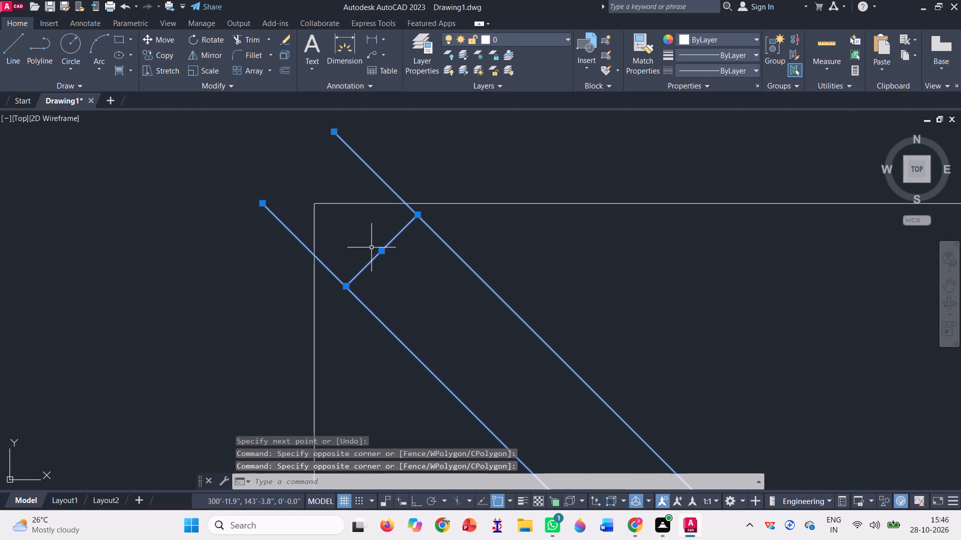
scroll(366, 246, down, 2)
text(m)
key(space)
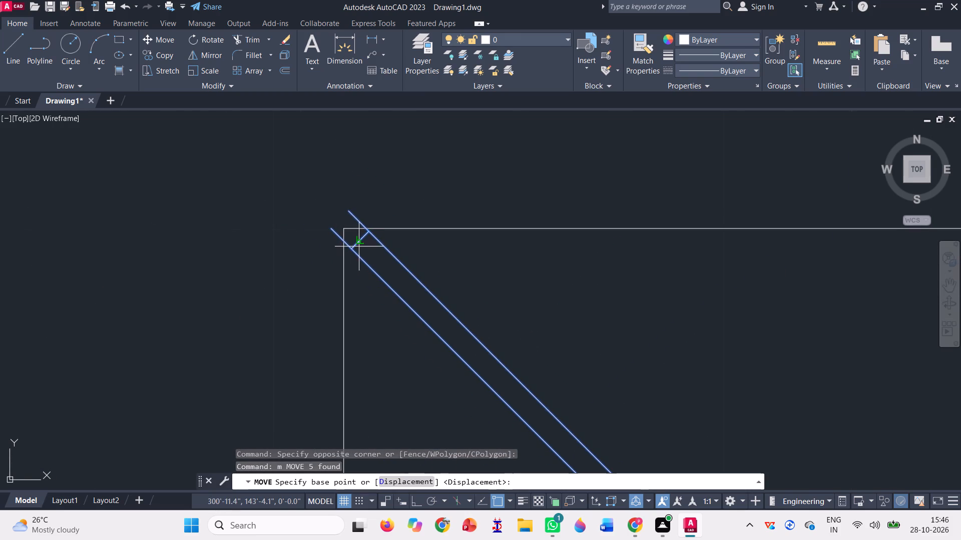
click(362, 239)
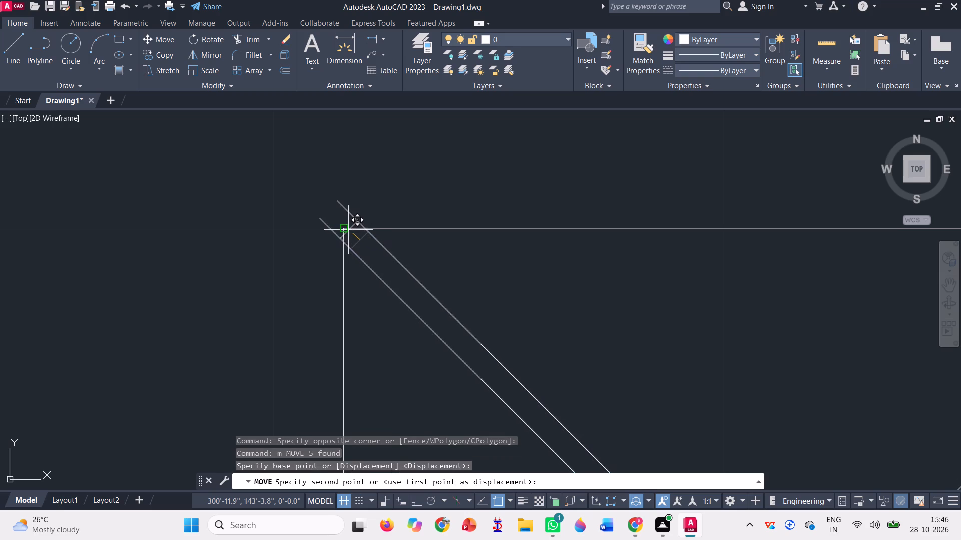
click(345, 228)
Delete the rising pair of diagonals, leaving only the pair that falls from the rectangle's top-left corner.
scroll(325, 218, down, 4)
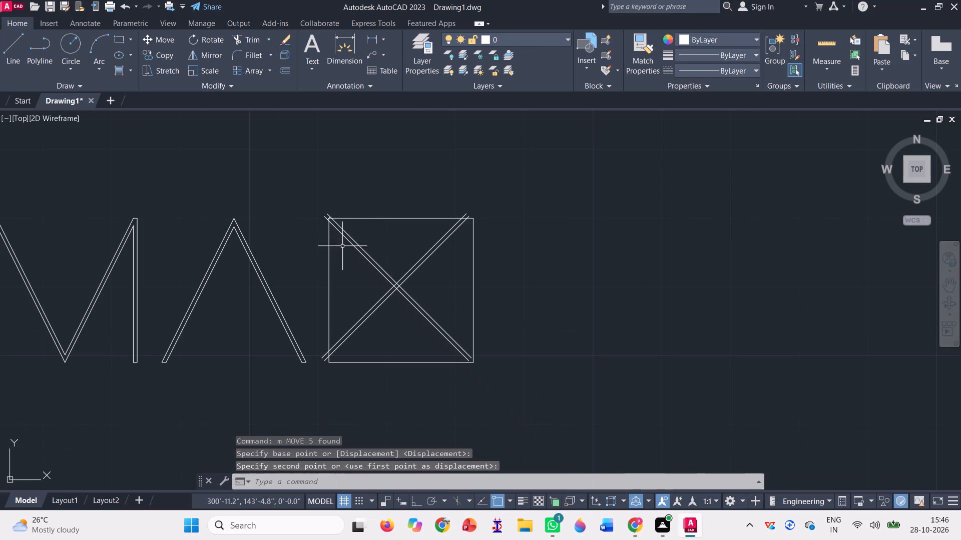
scroll(338, 248, up, 1)
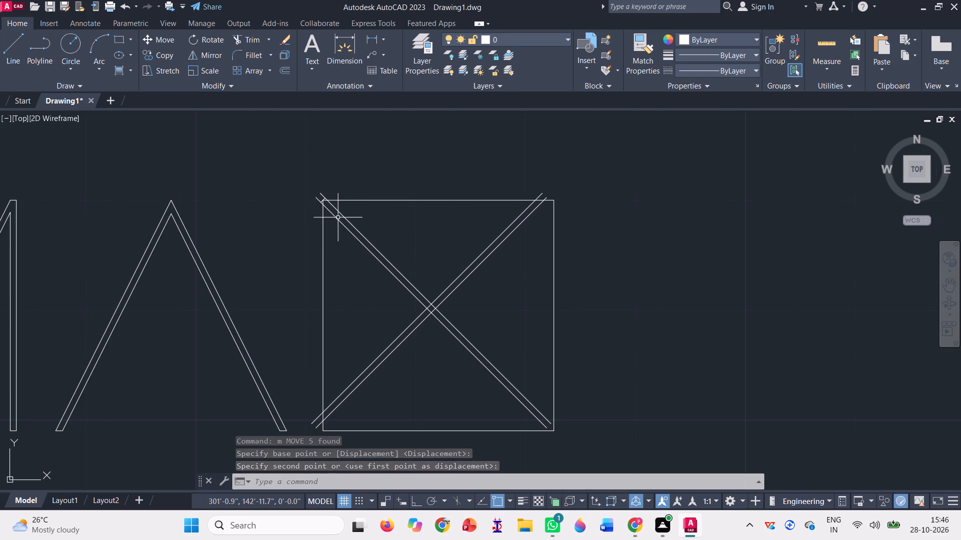
scroll(320, 187, up, 3)
scroll(329, 244, up, 2)
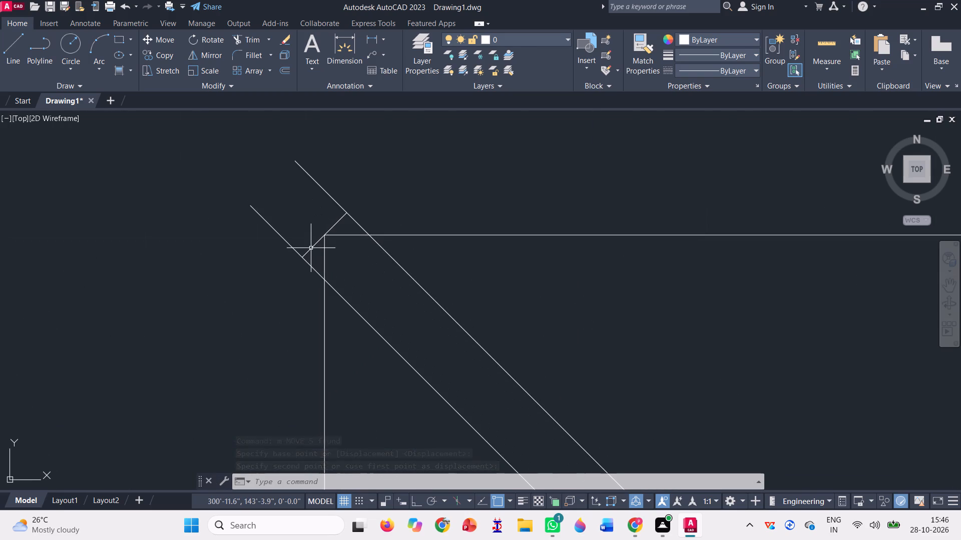
scroll(334, 227, down, 5)
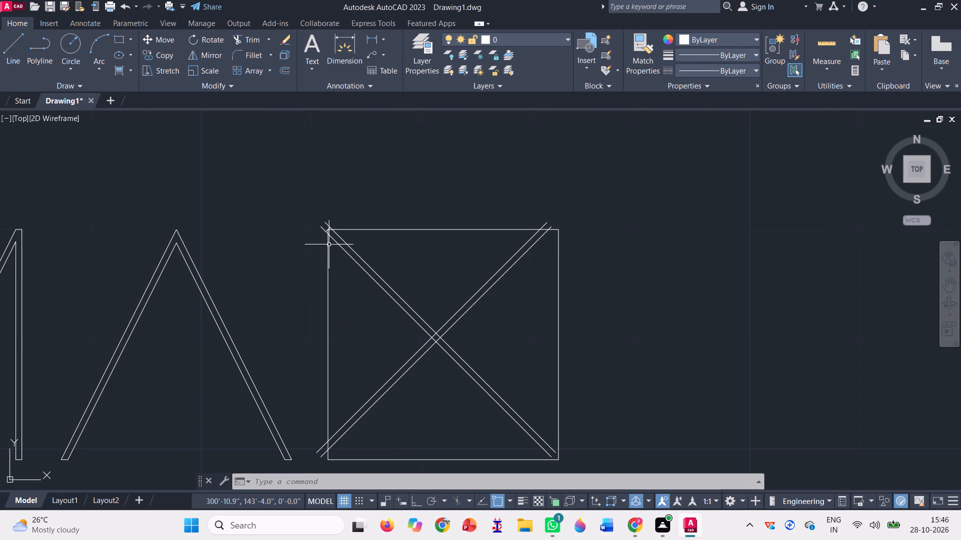
click(494, 301)
click(458, 271)
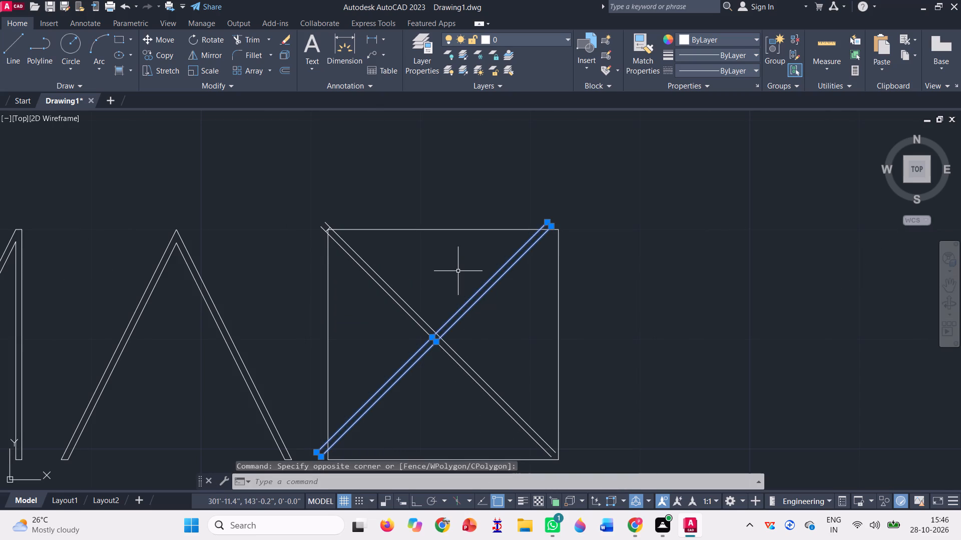
key(Delete)
Trim the diagonal pair and its short connecting line where they project beyond the rectangle's top-left corner.
click(249, 41)
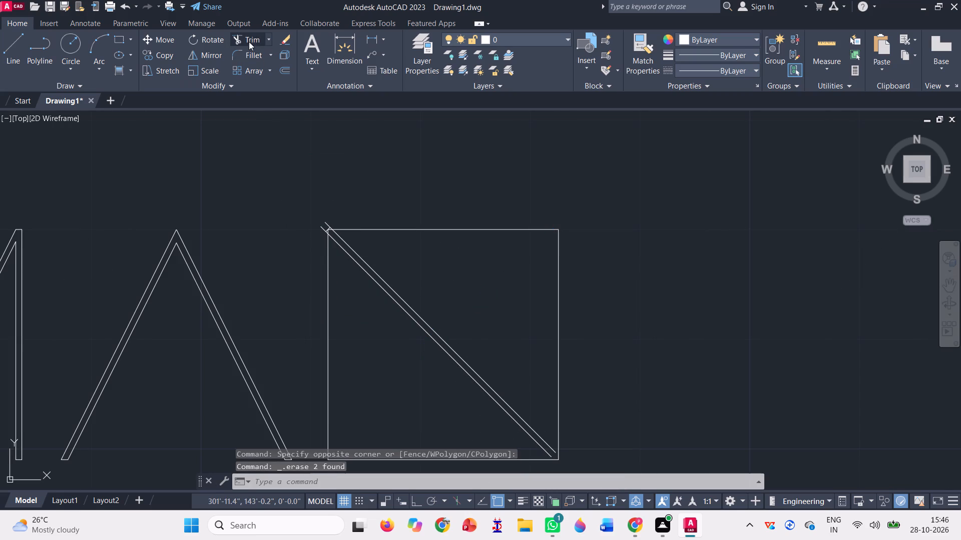
scroll(317, 231, up, 3)
click(333, 247)
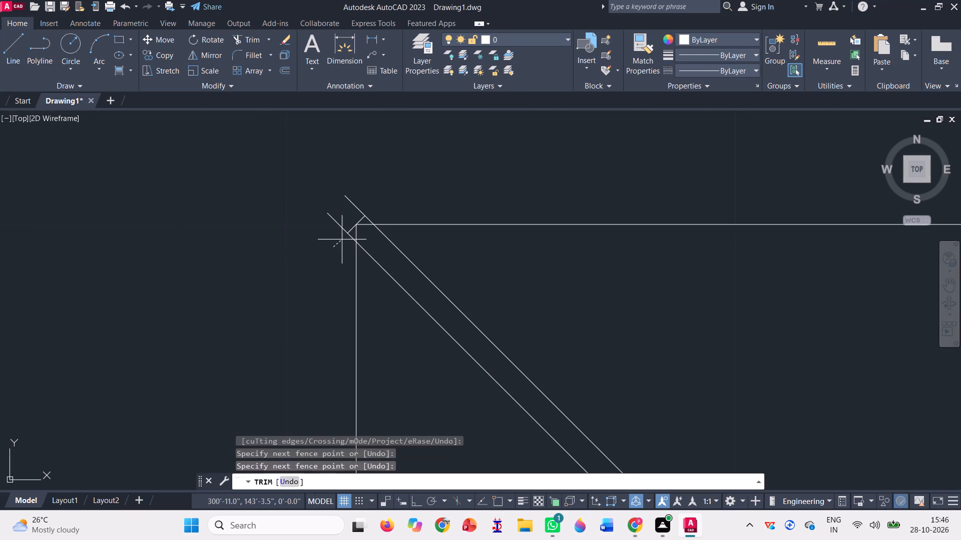
click(374, 197)
scroll(358, 238, up, 2)
click(338, 246)
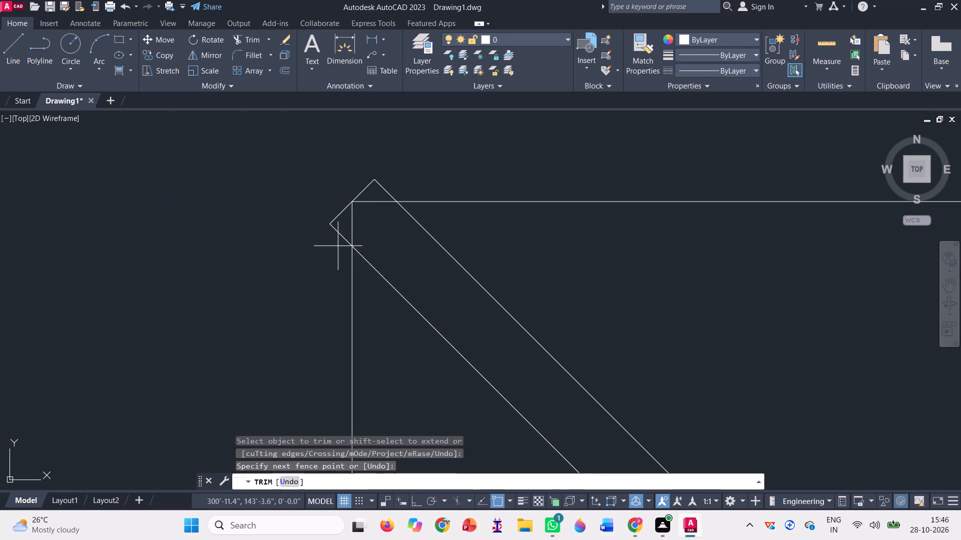
click(334, 193)
click(359, 185)
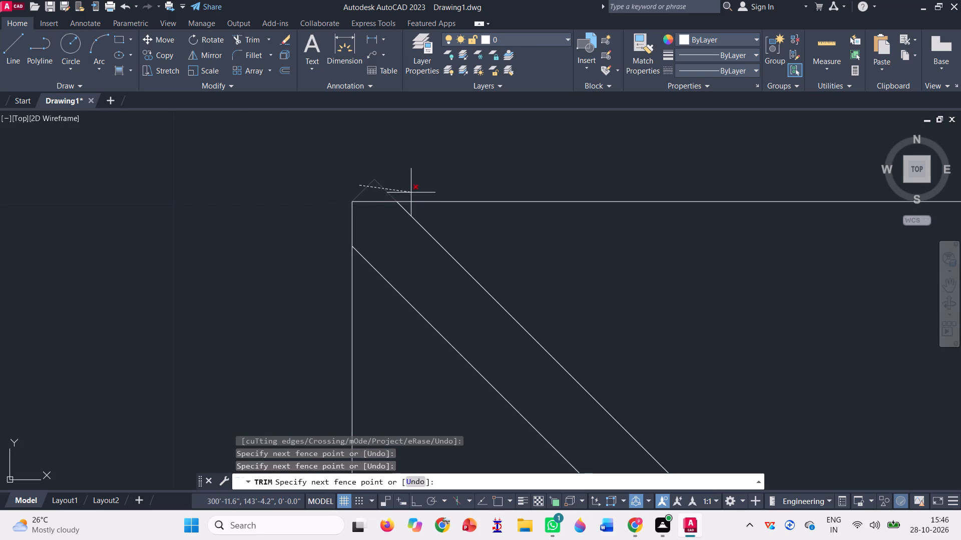
click(411, 189)
scroll(268, 173, down, 2)
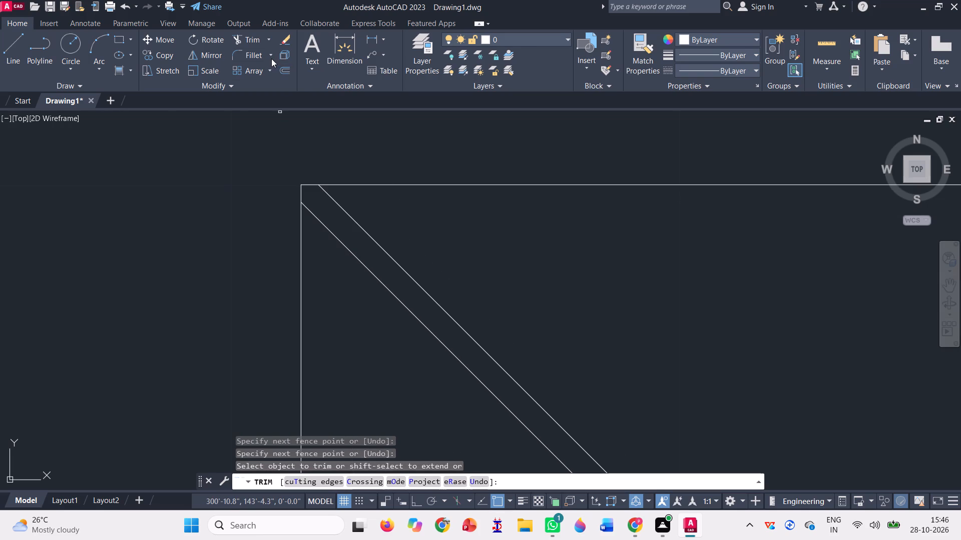
click(271, 58)
key(Escape)
Extend both falling diagonals to meet the rectangle's edges at its bottom-right corner.
click(266, 40)
click(262, 85)
scroll(335, 184, down, 2)
scroll(305, 224, down, 2)
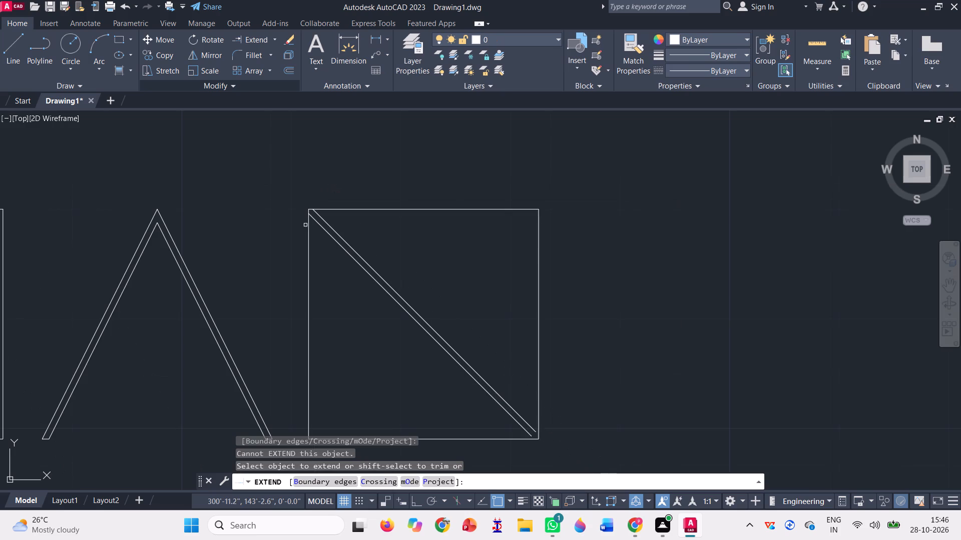
click(377, 328)
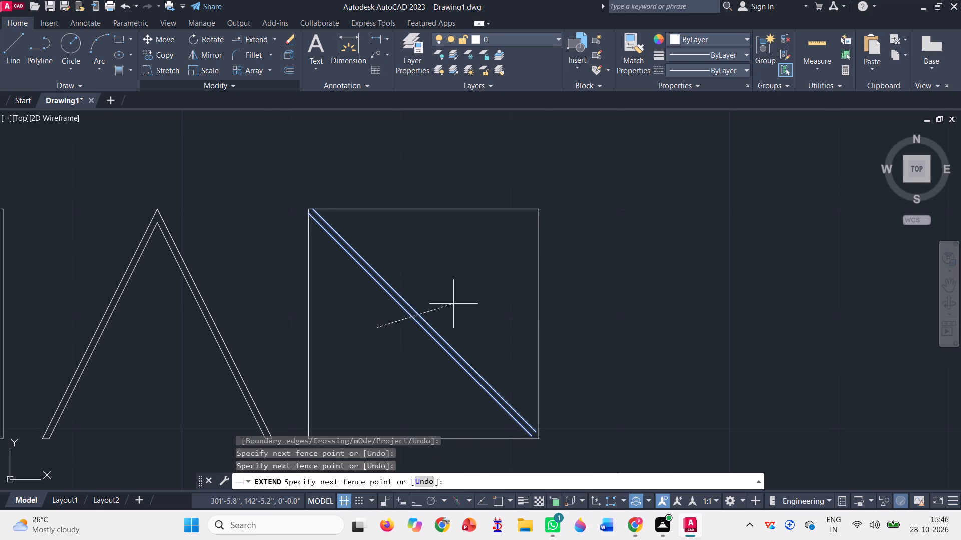
click(456, 309)
scroll(436, 285, down, 1)
scroll(473, 372, up, 2)
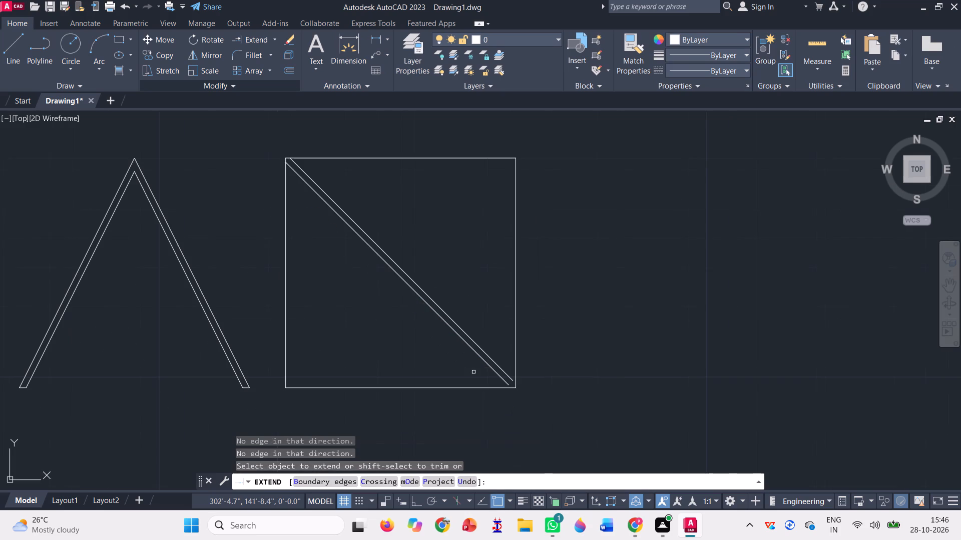
click(473, 372)
click(502, 353)
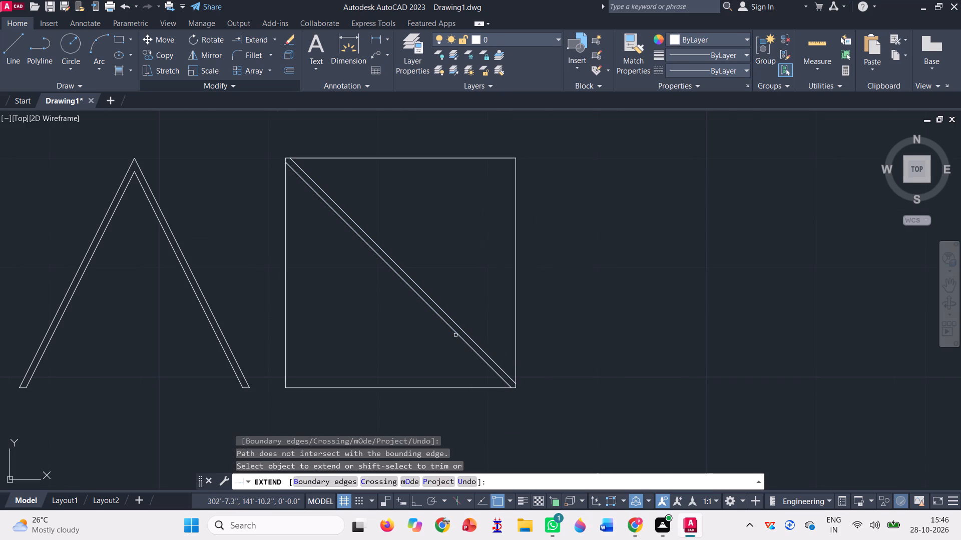
key(Escape)
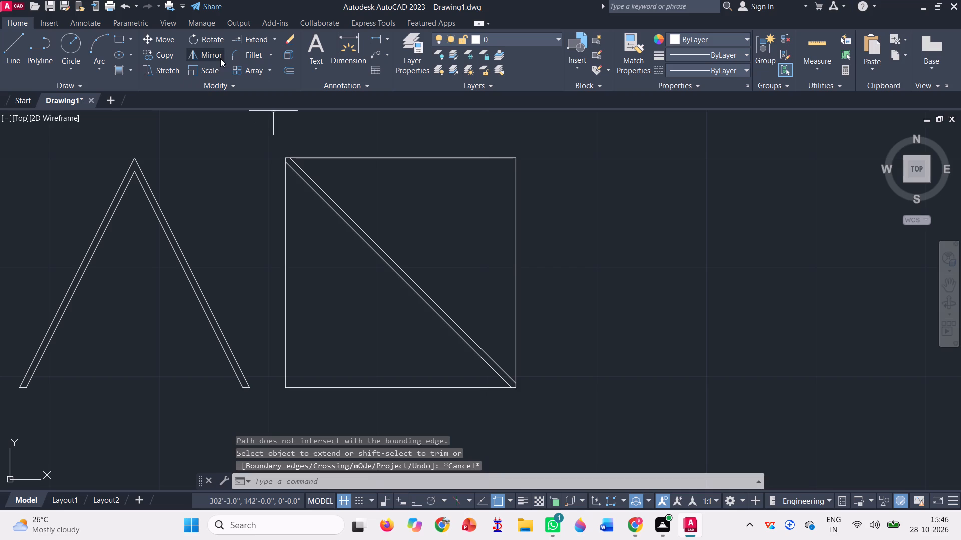
Mirror the two falling diagonals about the rectangle's vertical centreline with Ortho on, keeping the originals, to form an X.
click(215, 58)
click(439, 289)
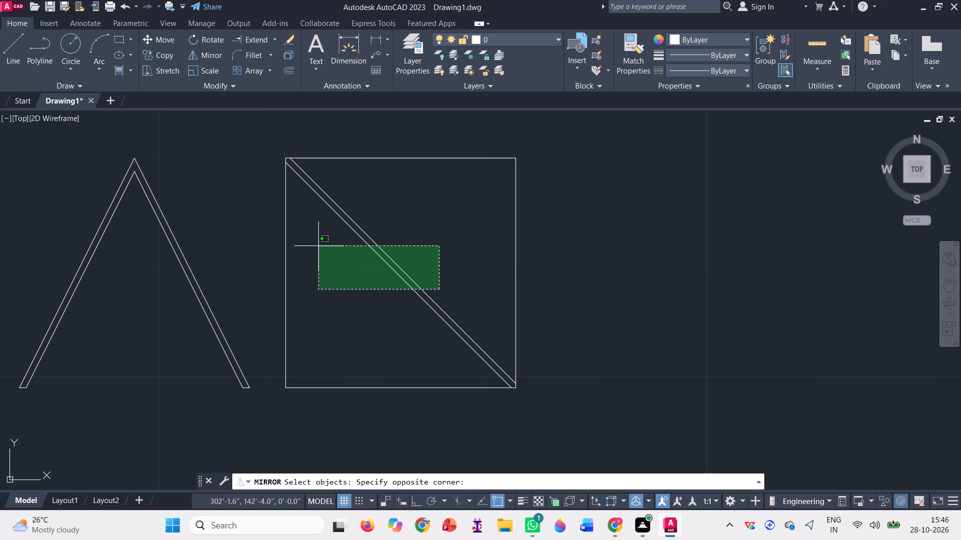
click(317, 244)
key(space)
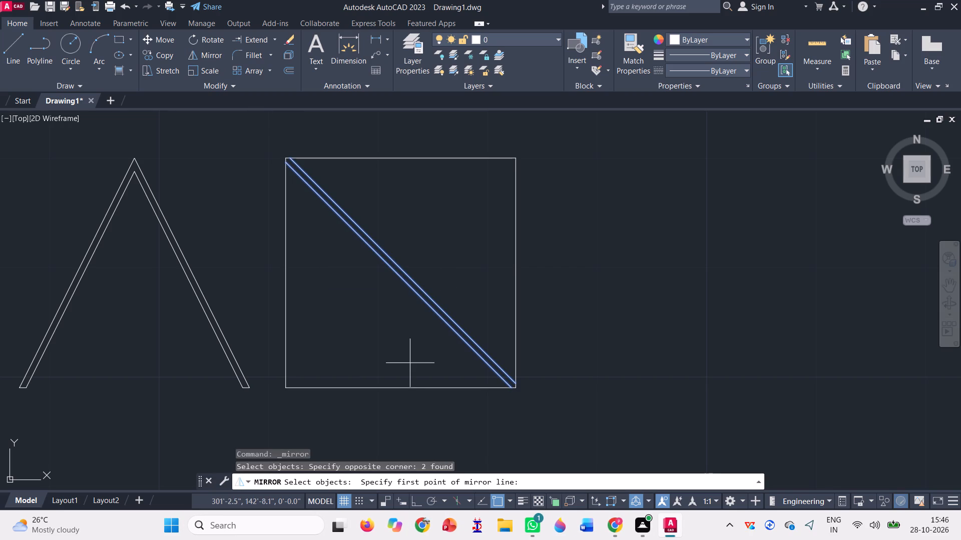
click(401, 385)
key(F8)
click(399, 157)
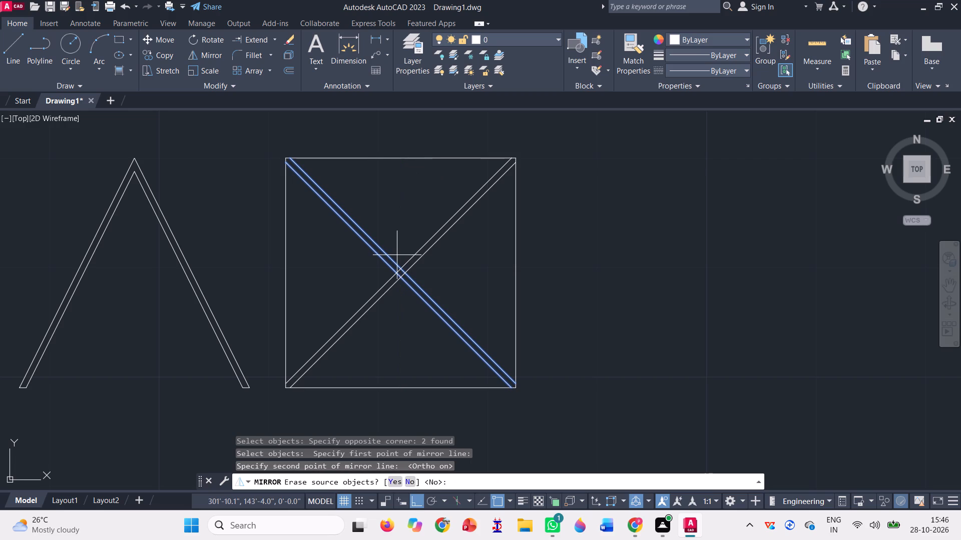
key(space)
Delete the guide rectangle around the X.
scroll(397, 247, down, 1)
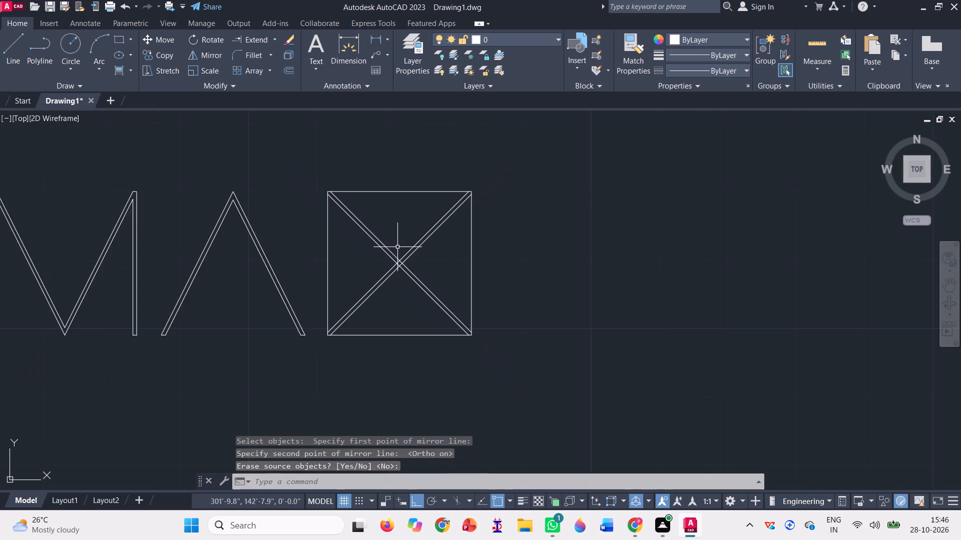
click(388, 215)
click(365, 170)
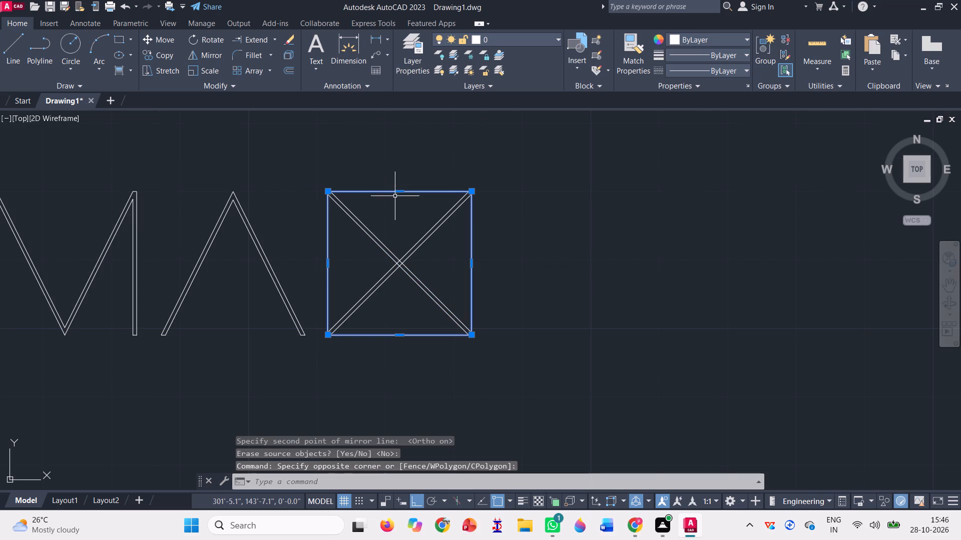
key(Delete)
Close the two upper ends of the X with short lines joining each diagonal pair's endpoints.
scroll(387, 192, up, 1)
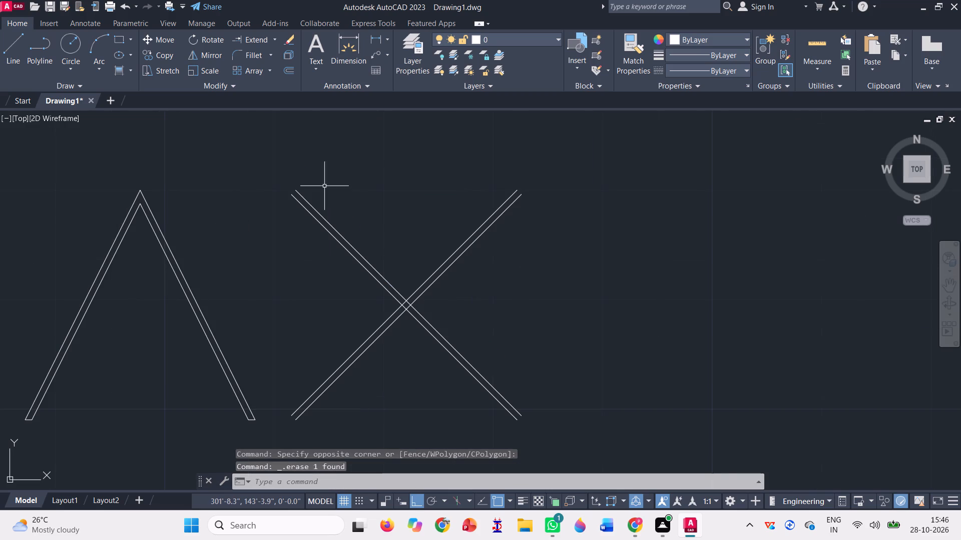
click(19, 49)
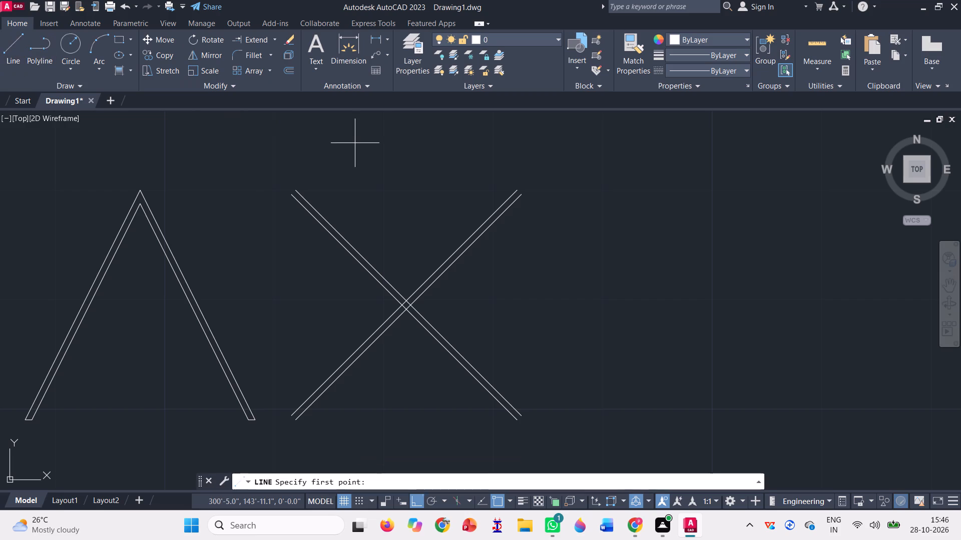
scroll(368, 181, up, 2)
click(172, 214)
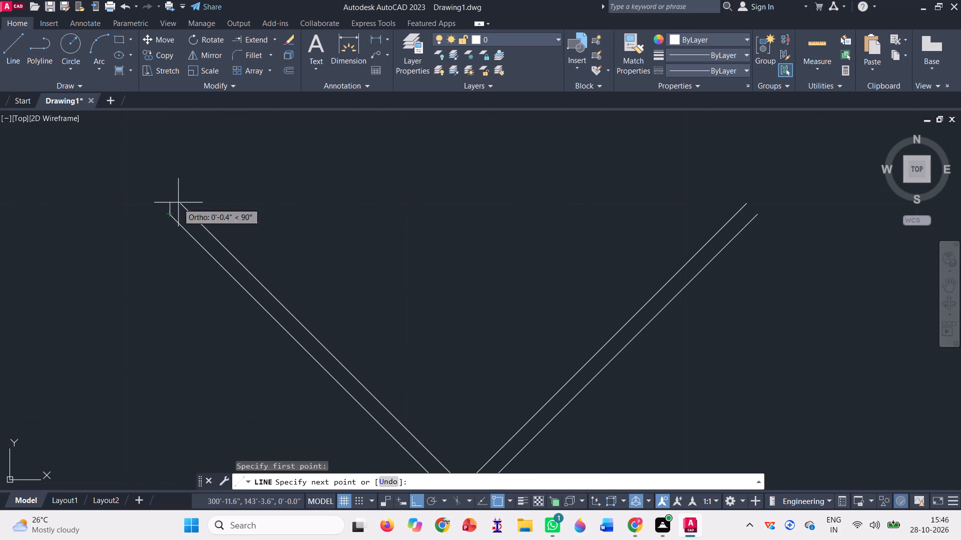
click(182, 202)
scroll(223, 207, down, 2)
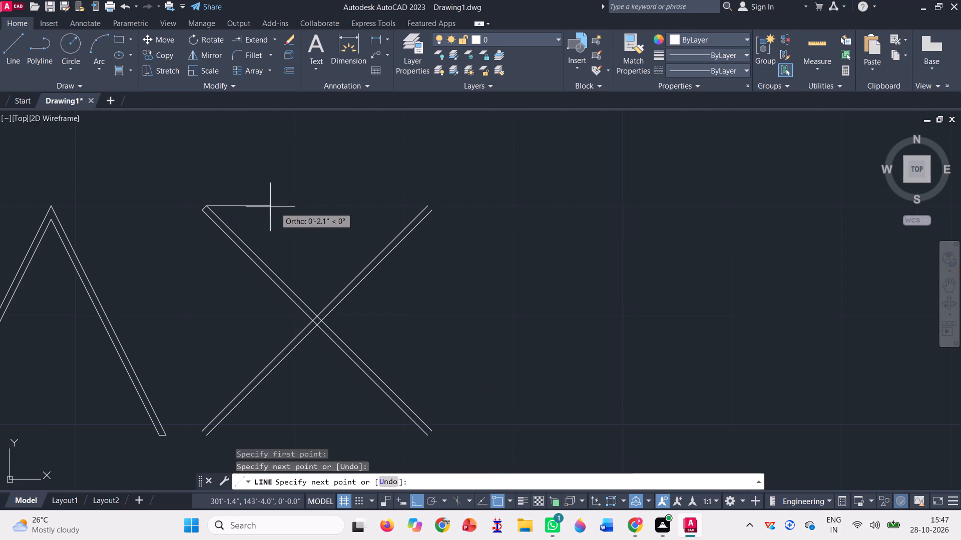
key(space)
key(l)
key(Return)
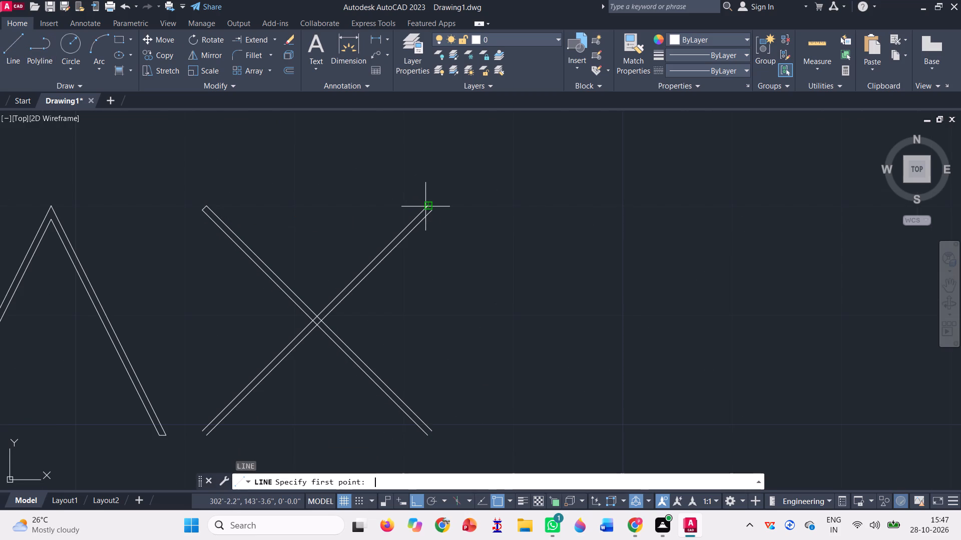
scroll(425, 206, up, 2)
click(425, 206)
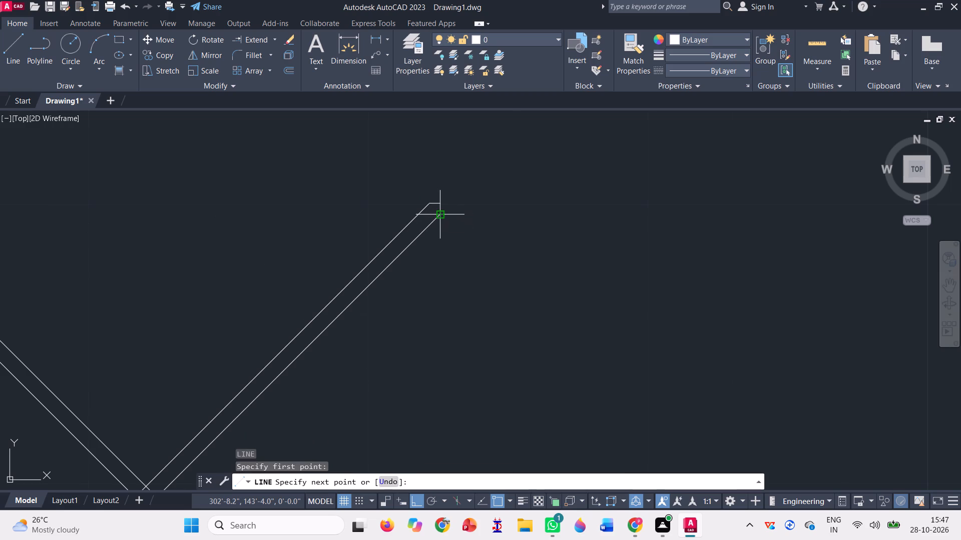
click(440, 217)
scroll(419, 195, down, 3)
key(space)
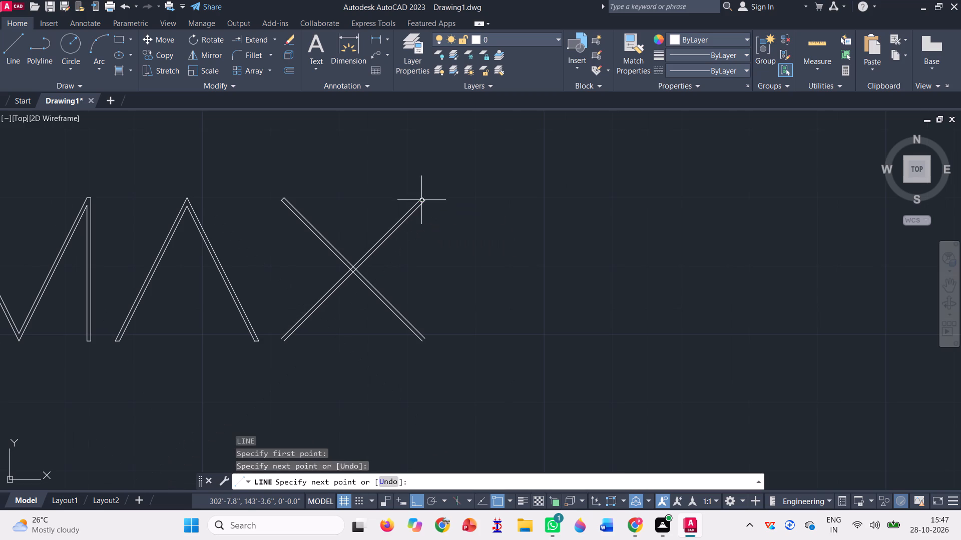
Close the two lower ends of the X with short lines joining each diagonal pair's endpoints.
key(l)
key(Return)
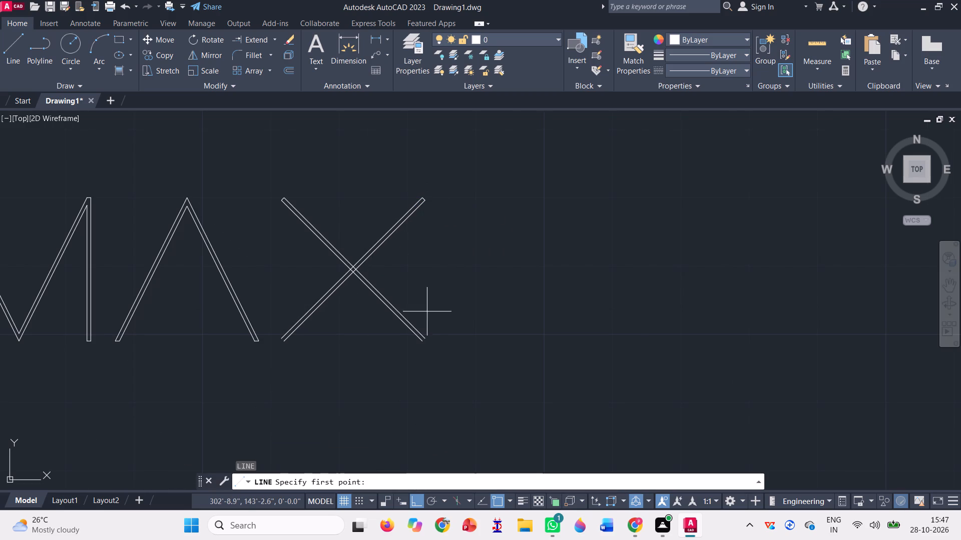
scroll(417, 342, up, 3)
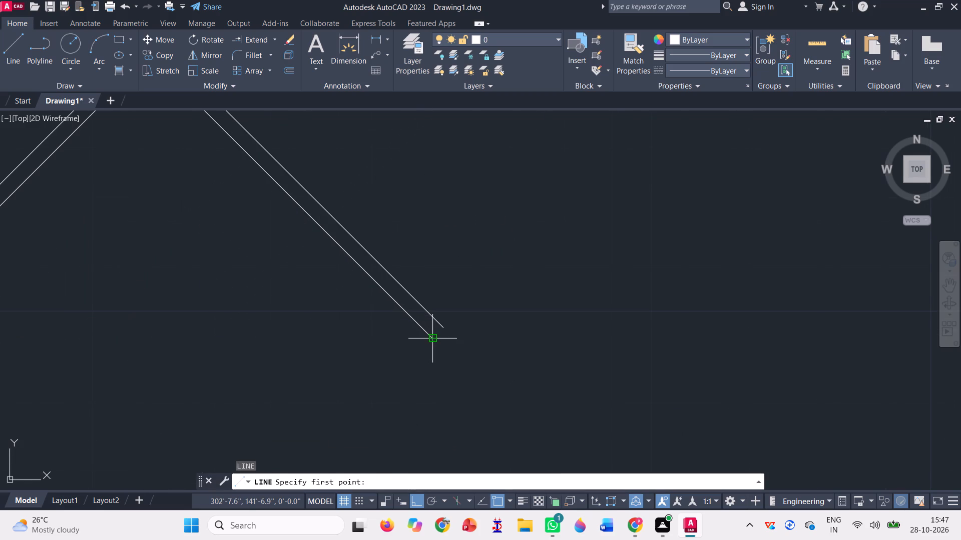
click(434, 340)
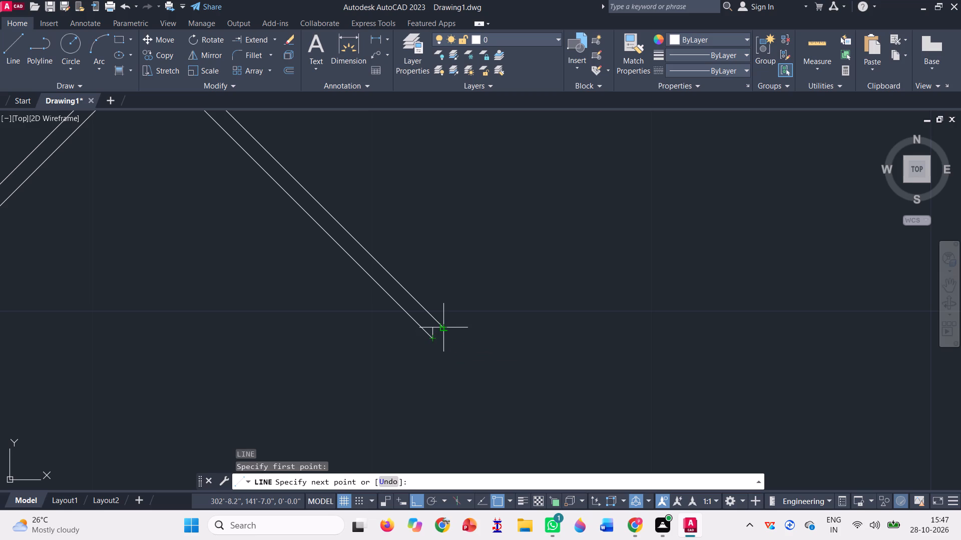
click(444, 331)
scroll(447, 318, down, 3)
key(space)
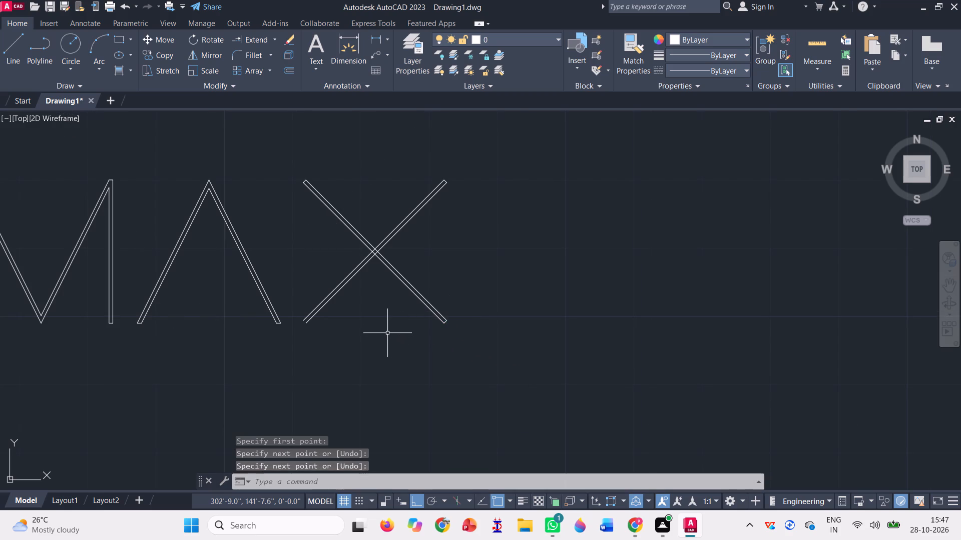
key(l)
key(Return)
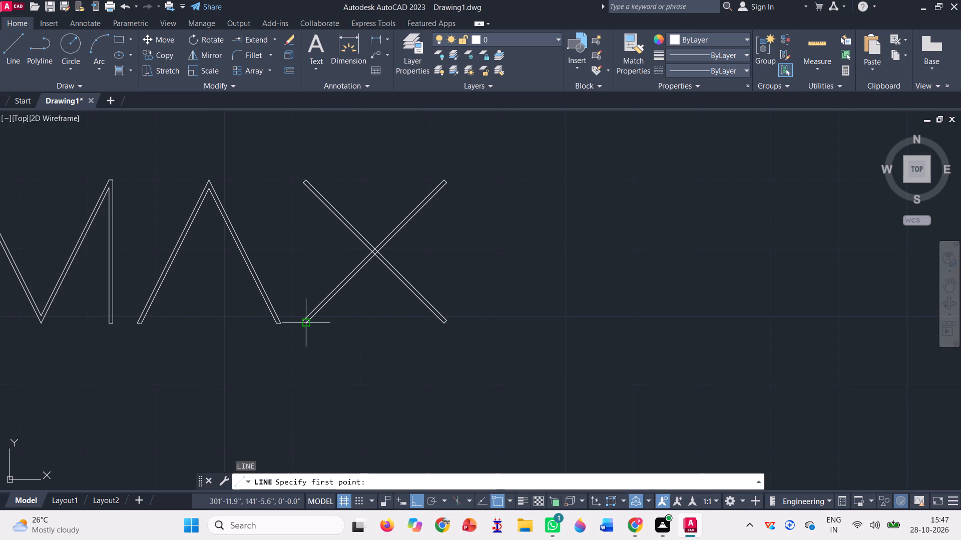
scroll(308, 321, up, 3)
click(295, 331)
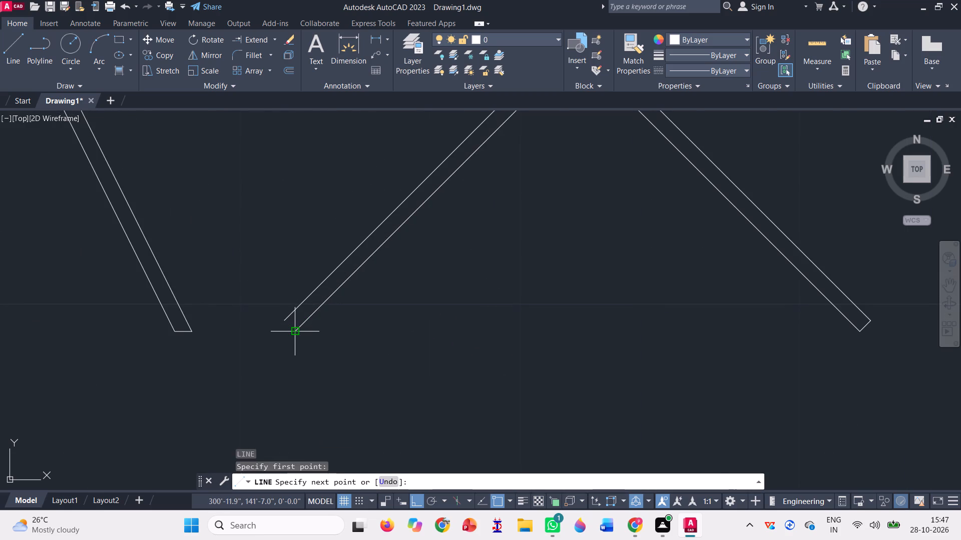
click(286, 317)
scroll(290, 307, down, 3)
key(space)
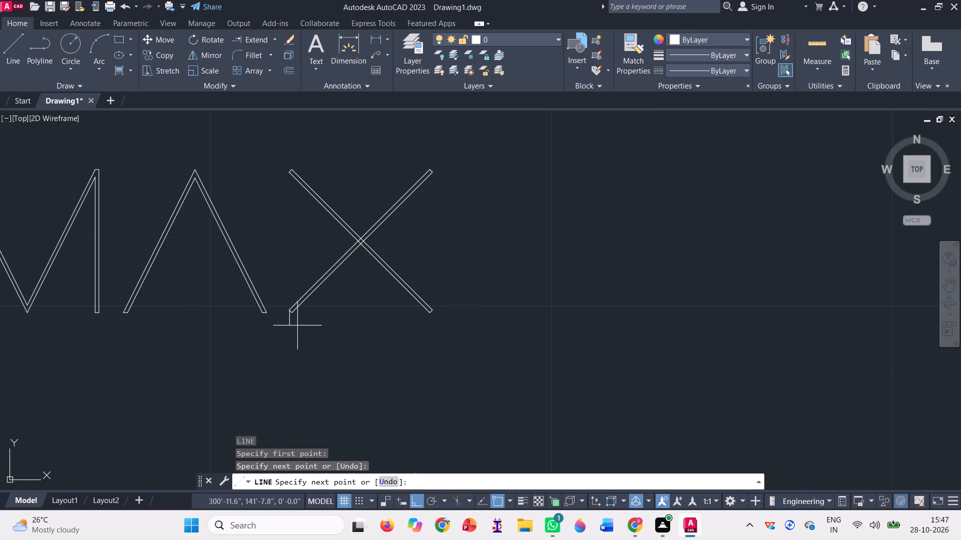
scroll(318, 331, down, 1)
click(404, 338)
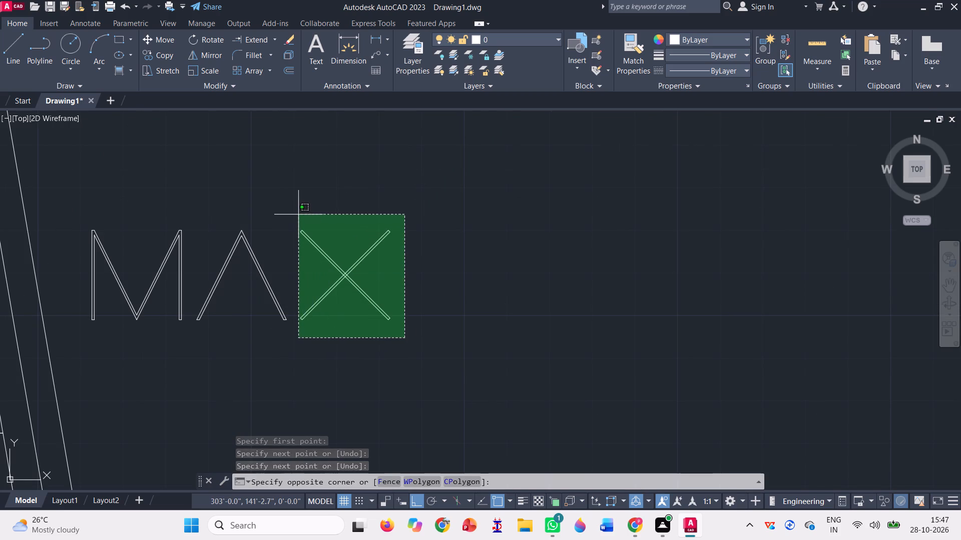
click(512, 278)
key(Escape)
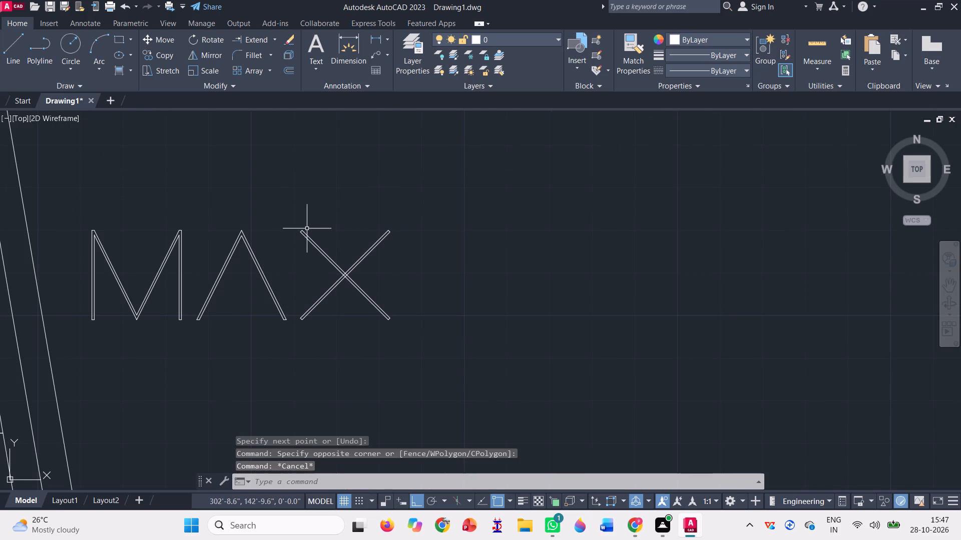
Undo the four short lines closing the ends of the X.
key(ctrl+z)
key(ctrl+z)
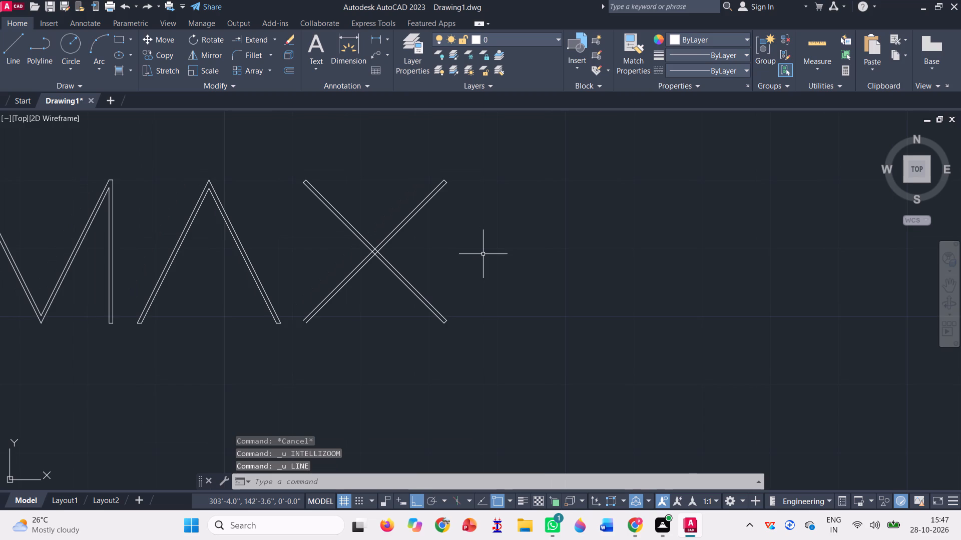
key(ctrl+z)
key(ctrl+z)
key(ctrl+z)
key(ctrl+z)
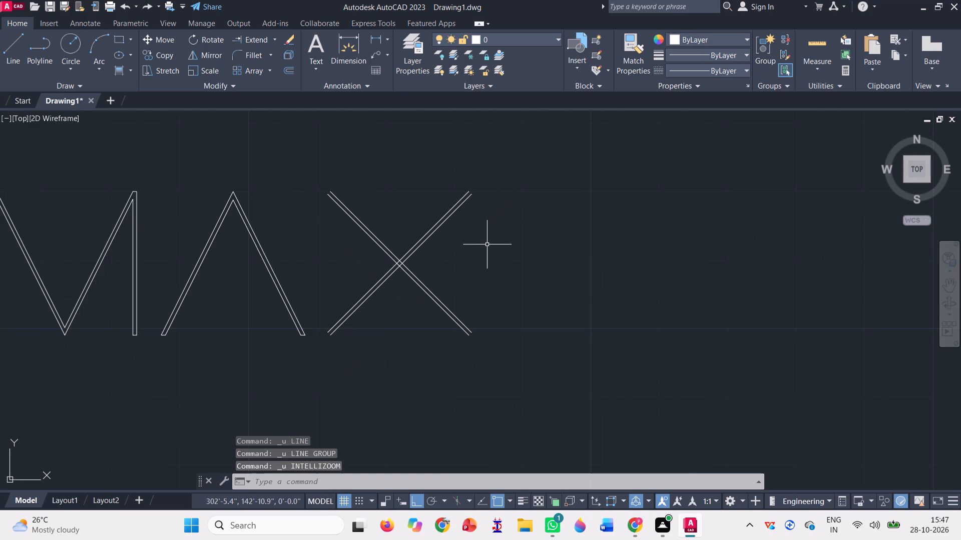
Undo the deletion of the guide rectangle around the X.
key(ctrl+z)
Move the diagonal pair descending from the guide rectangle's upper-left so its lower line starts exactly at that corner.
scroll(320, 189, up, 3)
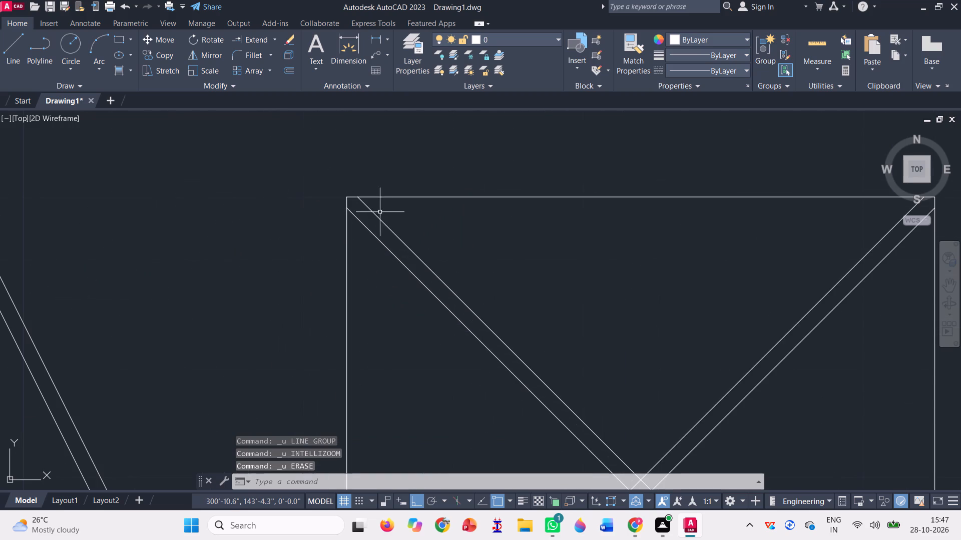
scroll(385, 213, up, 1)
scroll(292, 196, down, 2)
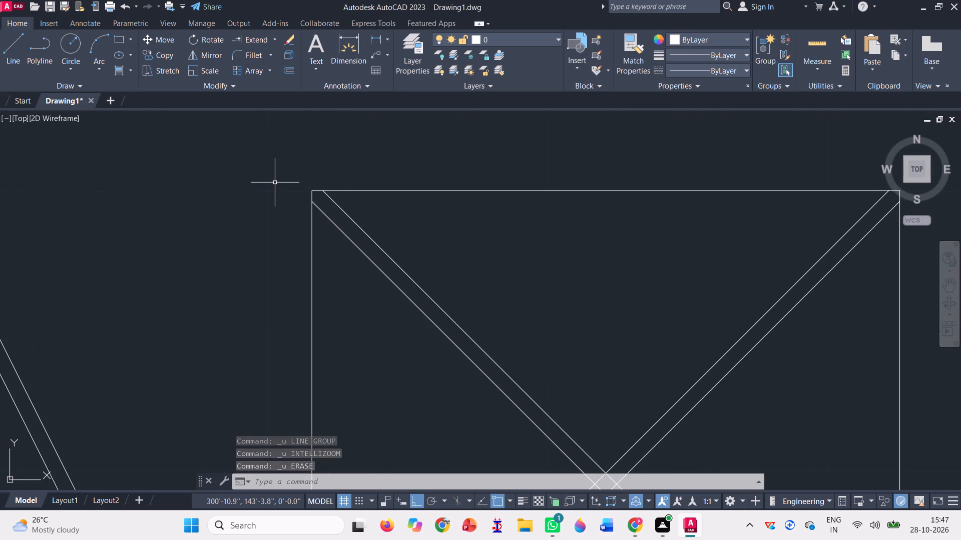
scroll(317, 200, up, 2)
scroll(263, 196, down, 2)
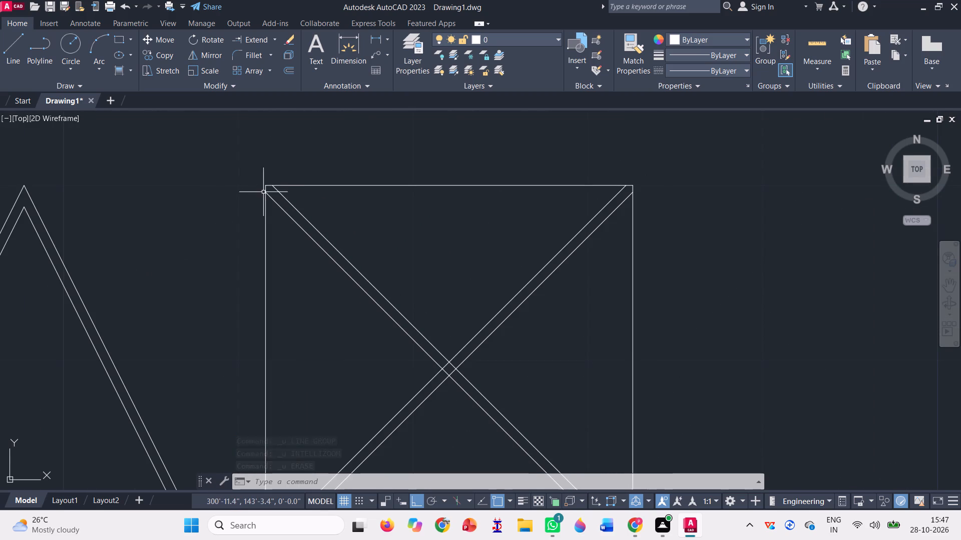
scroll(266, 188, up, 2)
scroll(281, 187, down, 2)
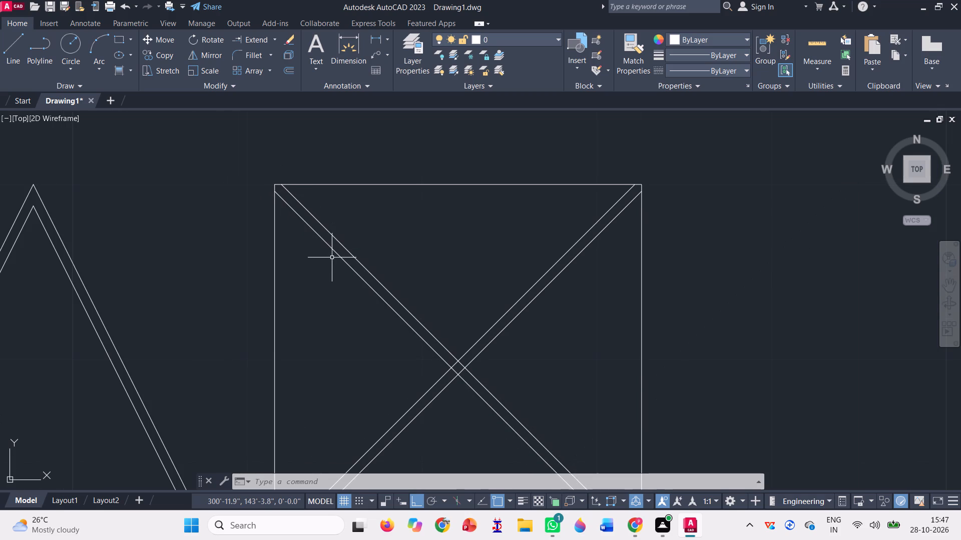
click(324, 259)
click(308, 204)
text(m)
key(space)
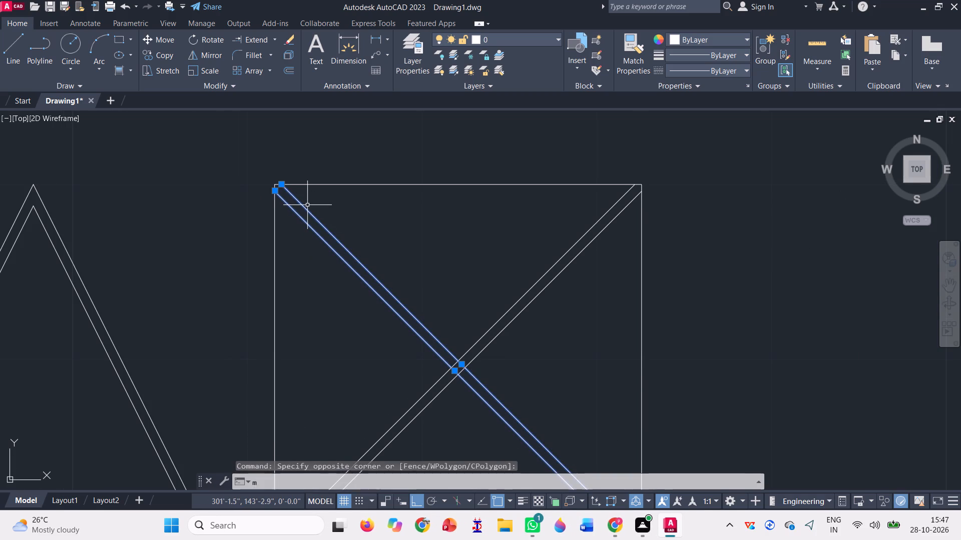
scroll(263, 168, up, 3)
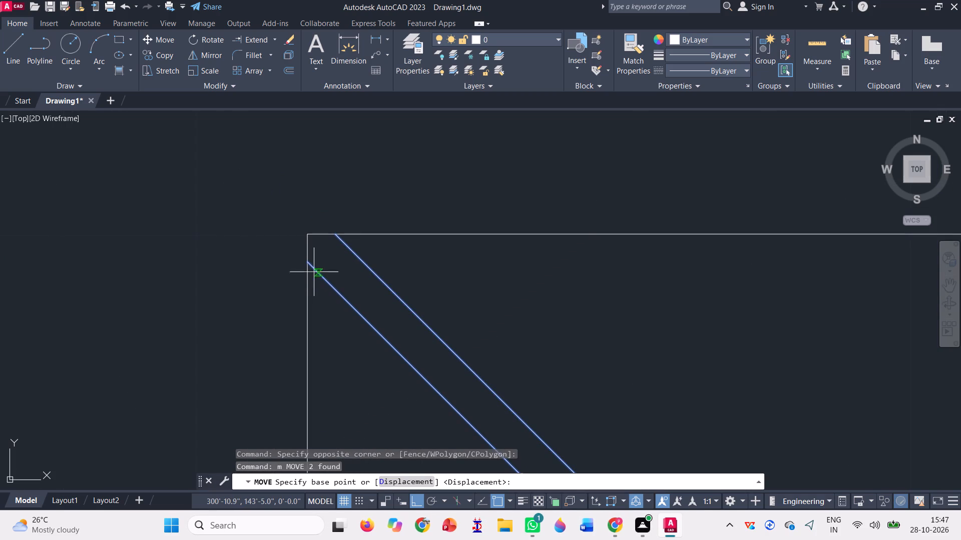
click(306, 263)
click(310, 237)
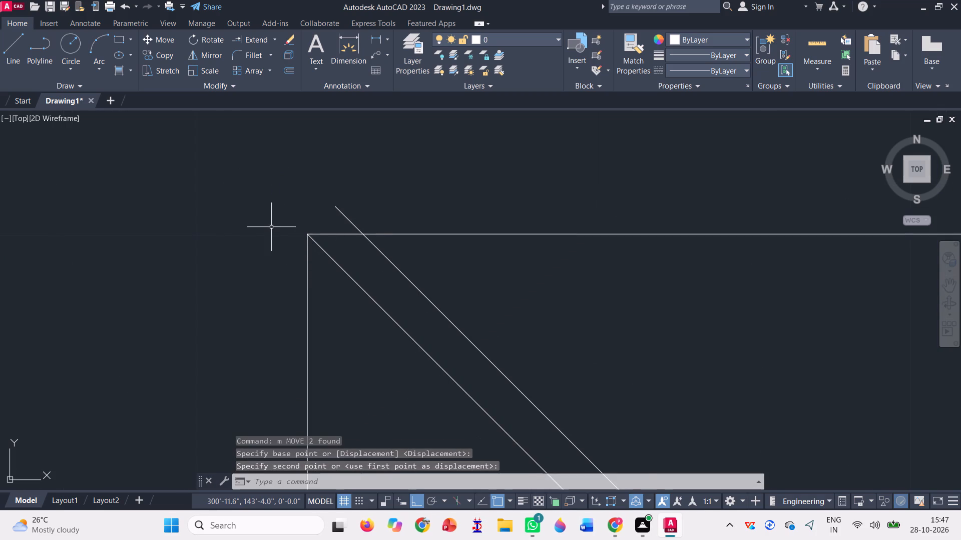
Move the other diagonal pair so its lower line's upper end sits exactly on the guide rectangle's upper-right corner.
scroll(270, 227, down, 5)
click(393, 284)
click(374, 251)
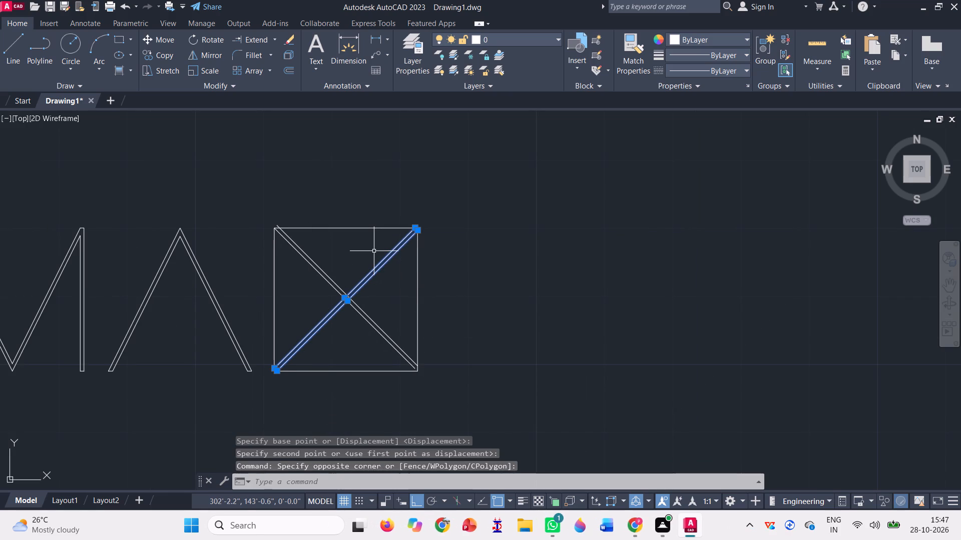
text(m)
key(space)
scroll(426, 227, up, 3)
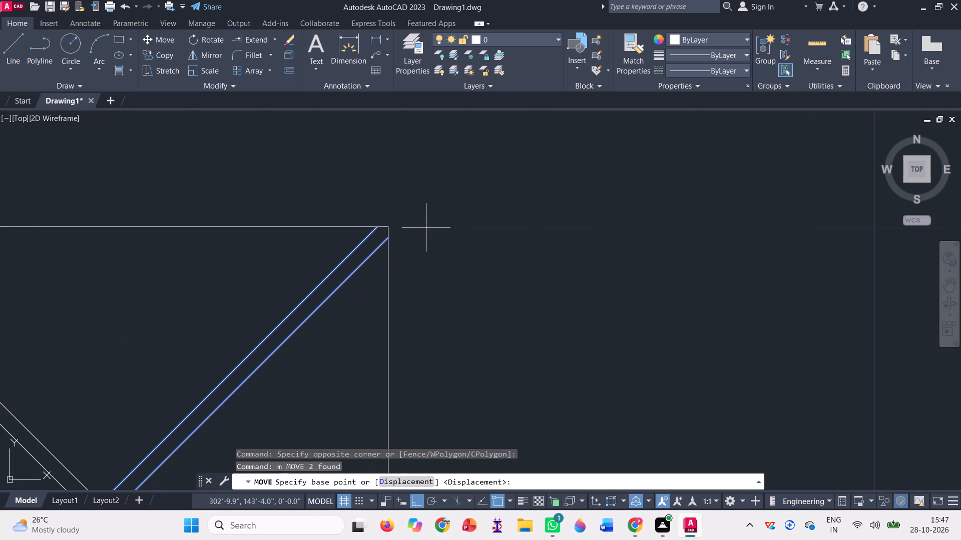
click(388, 236)
click(389, 225)
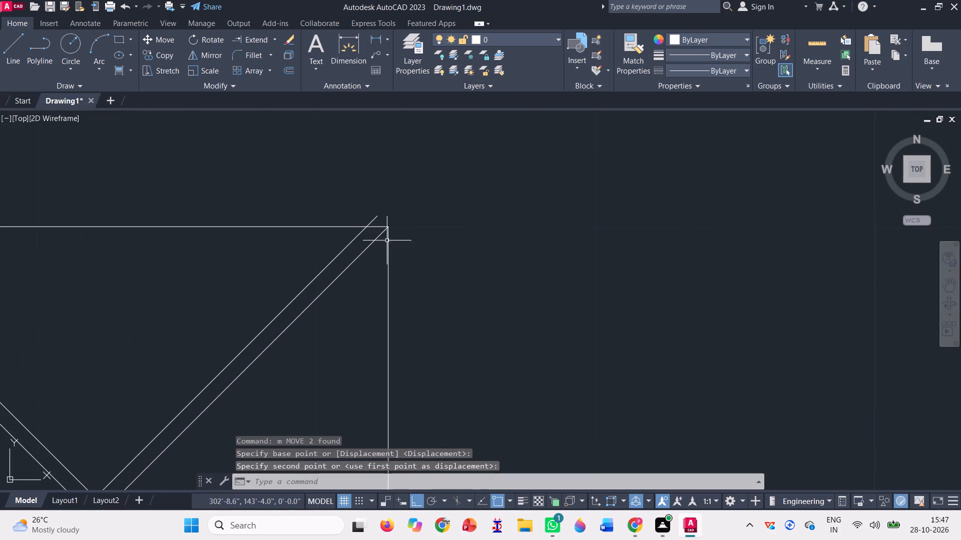
Extend the lower ends of both diagonal pairs to the edges of the guide rectangle.
scroll(400, 203, down, 3)
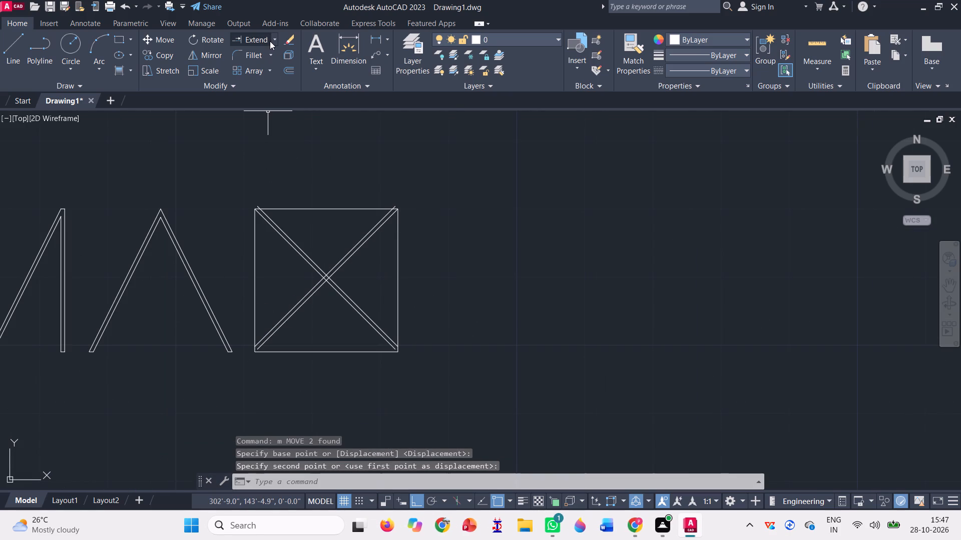
click(260, 36)
click(319, 325)
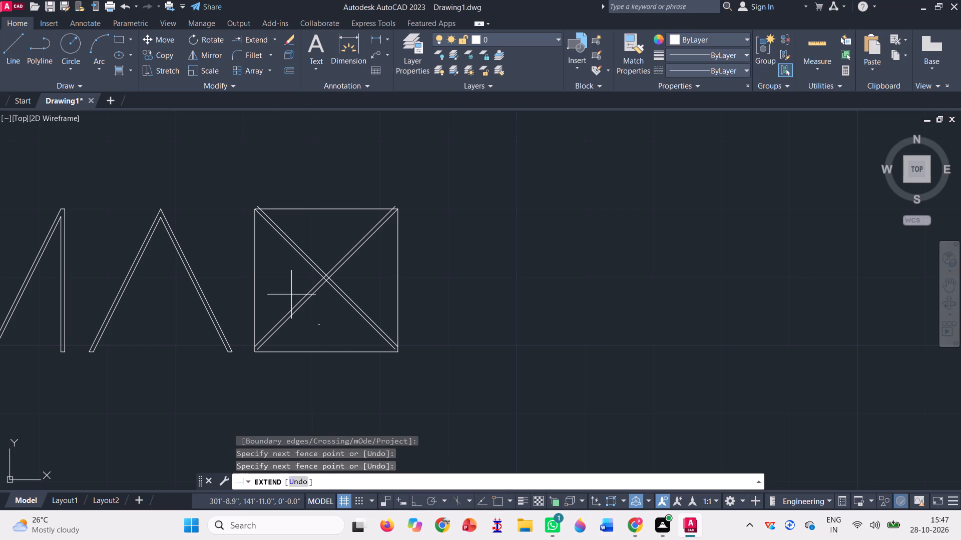
click(286, 276)
click(344, 335)
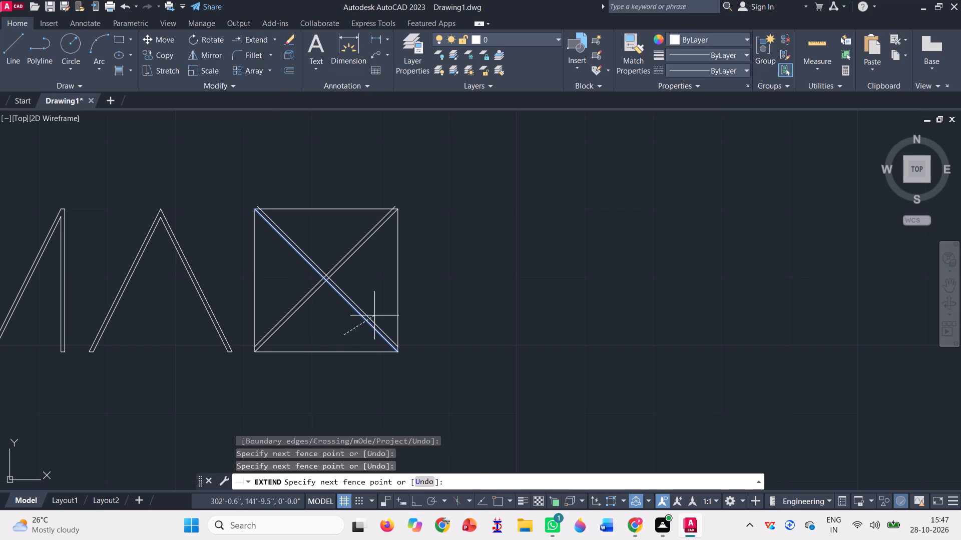
click(375, 314)
key(Escape)
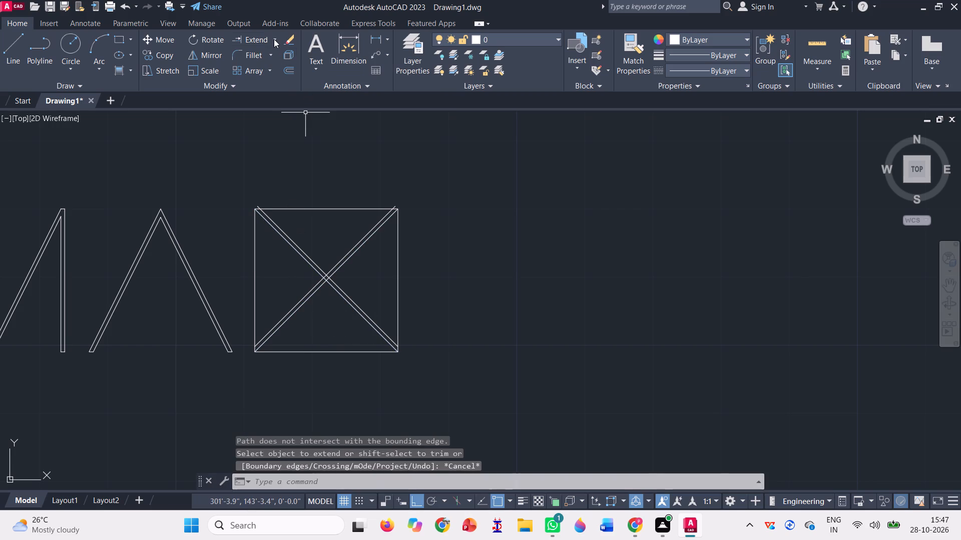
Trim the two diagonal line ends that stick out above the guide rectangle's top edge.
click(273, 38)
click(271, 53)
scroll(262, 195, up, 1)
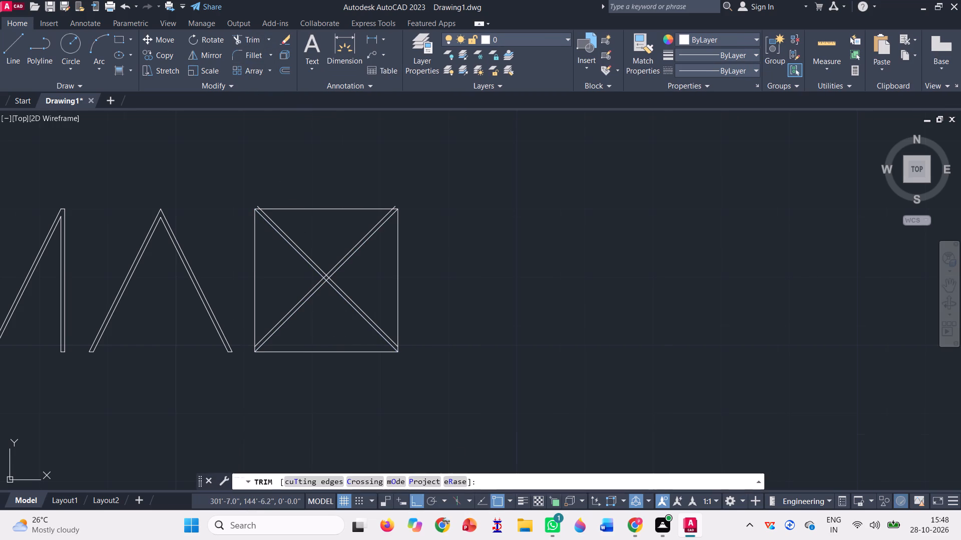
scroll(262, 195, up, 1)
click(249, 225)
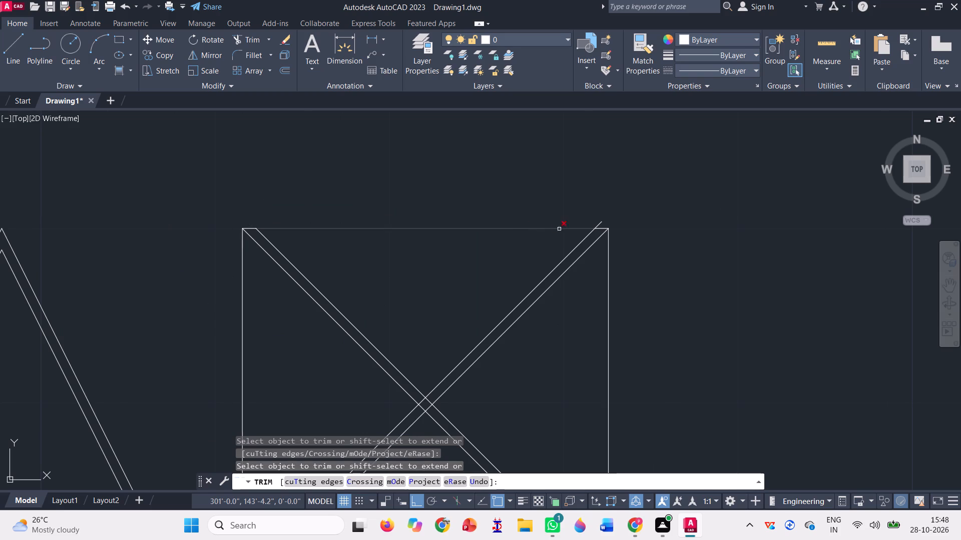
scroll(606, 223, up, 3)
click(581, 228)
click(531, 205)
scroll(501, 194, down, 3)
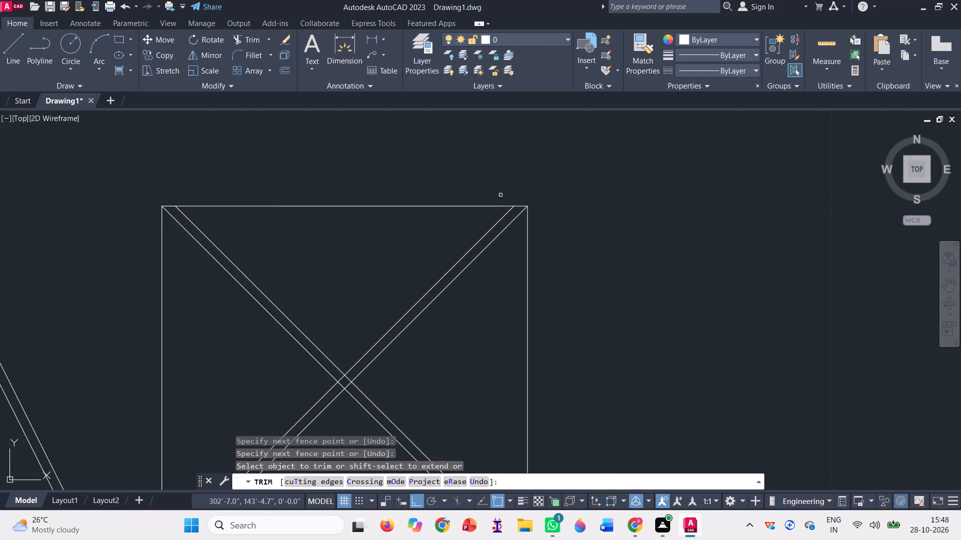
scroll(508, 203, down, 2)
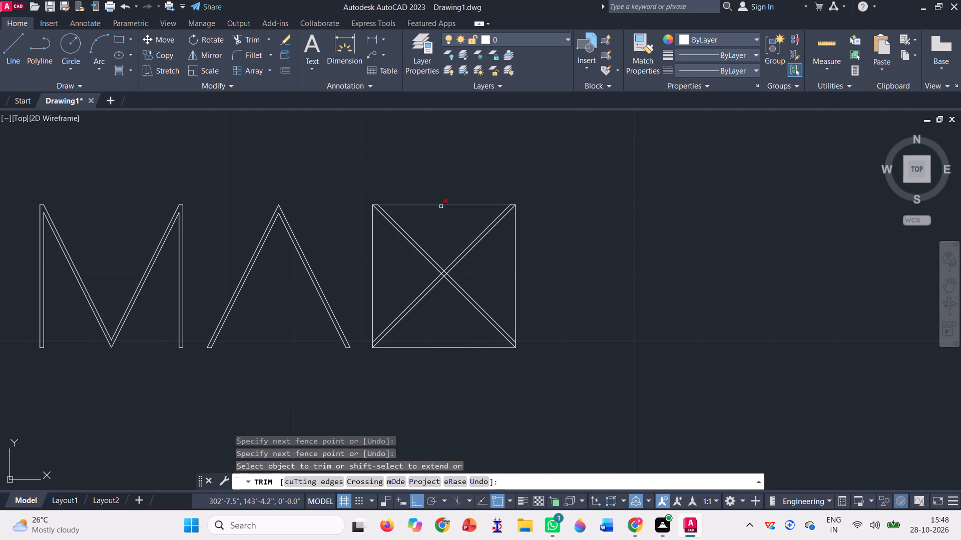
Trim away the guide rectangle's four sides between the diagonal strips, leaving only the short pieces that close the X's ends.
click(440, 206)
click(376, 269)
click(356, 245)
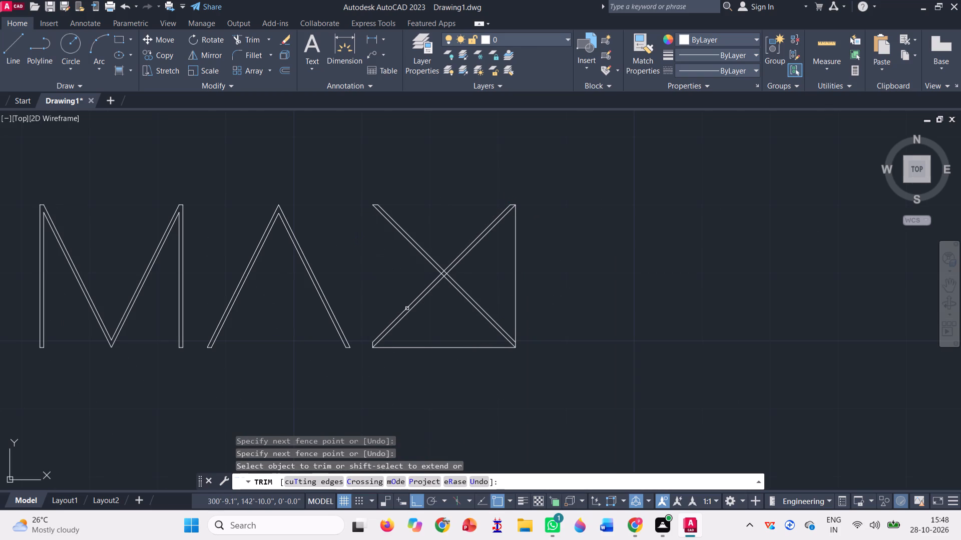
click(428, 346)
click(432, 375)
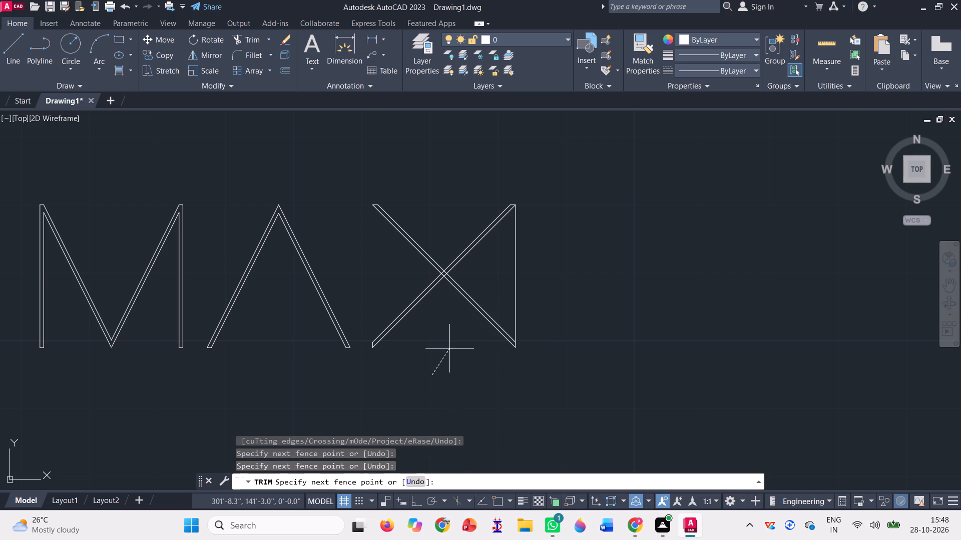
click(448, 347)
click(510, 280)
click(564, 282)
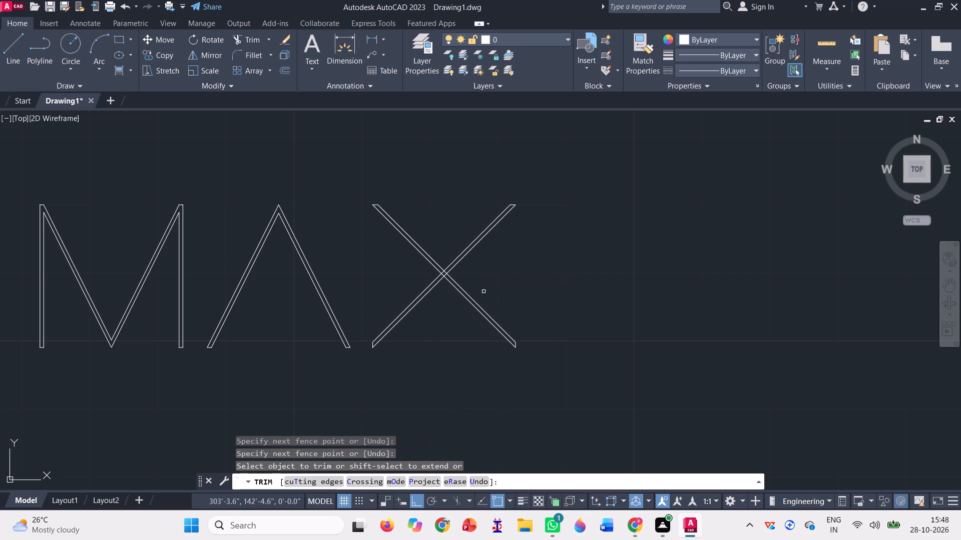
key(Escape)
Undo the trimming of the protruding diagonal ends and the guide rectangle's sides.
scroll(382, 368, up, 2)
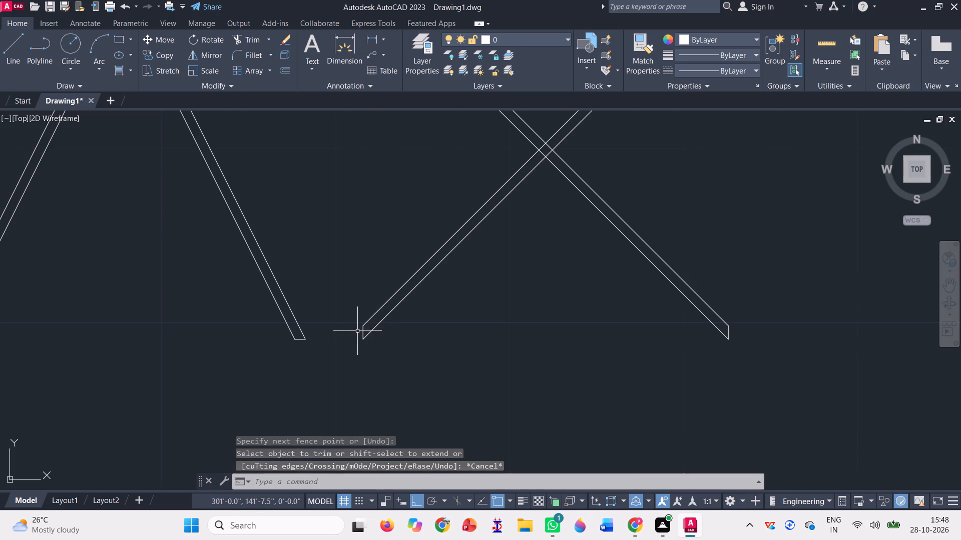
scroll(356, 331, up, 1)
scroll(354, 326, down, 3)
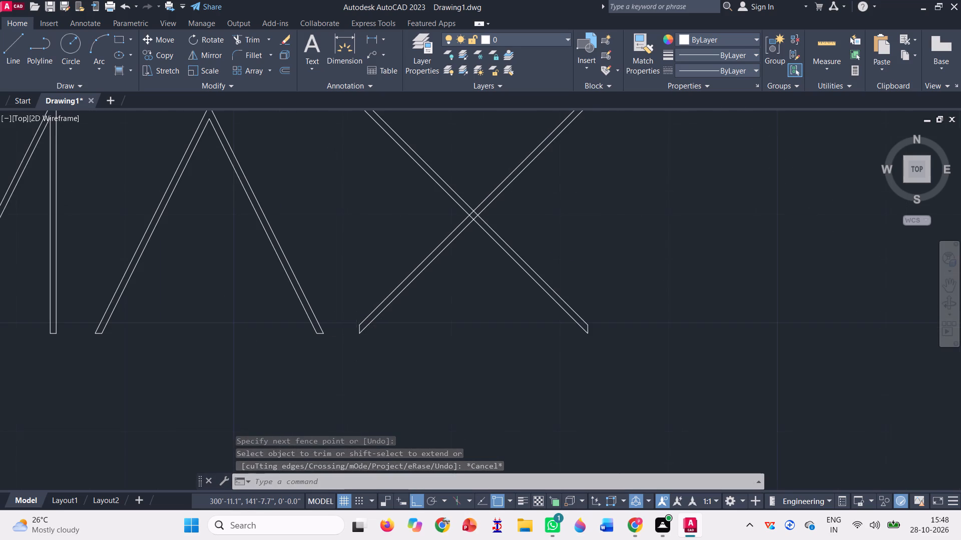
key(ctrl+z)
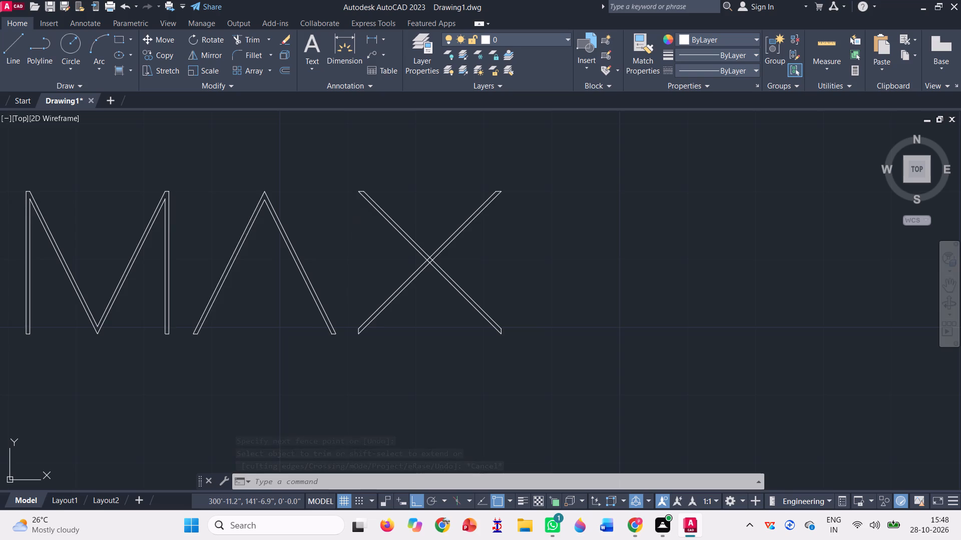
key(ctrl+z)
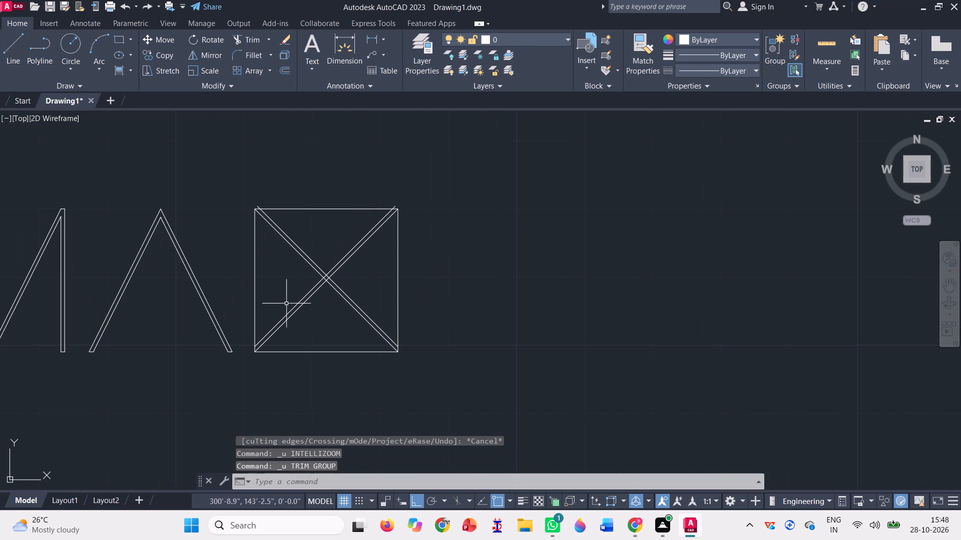
Examine how the lower ends of the diagonal strips meet the guide rectangle's bottom corners.
scroll(267, 331, up, 1)
scroll(290, 309, down, 1)
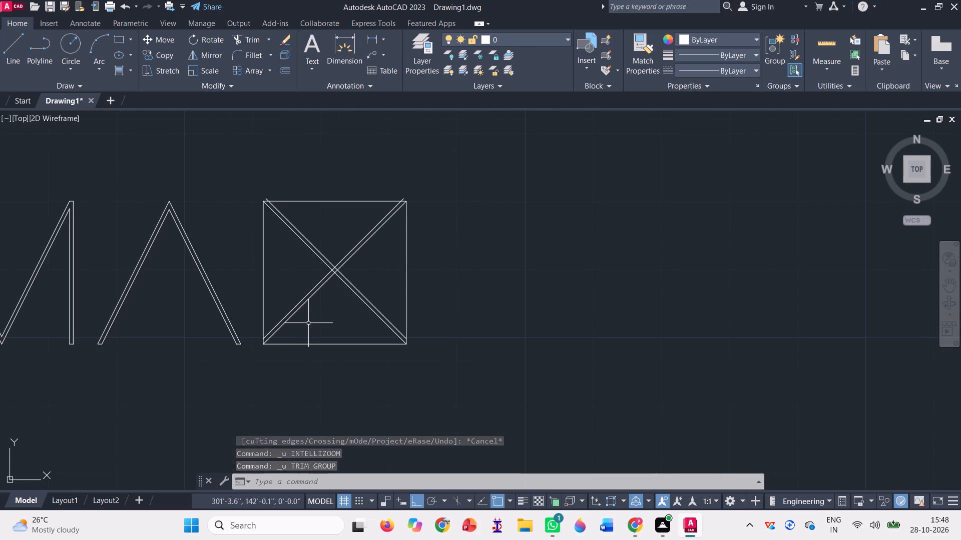
click(309, 323)
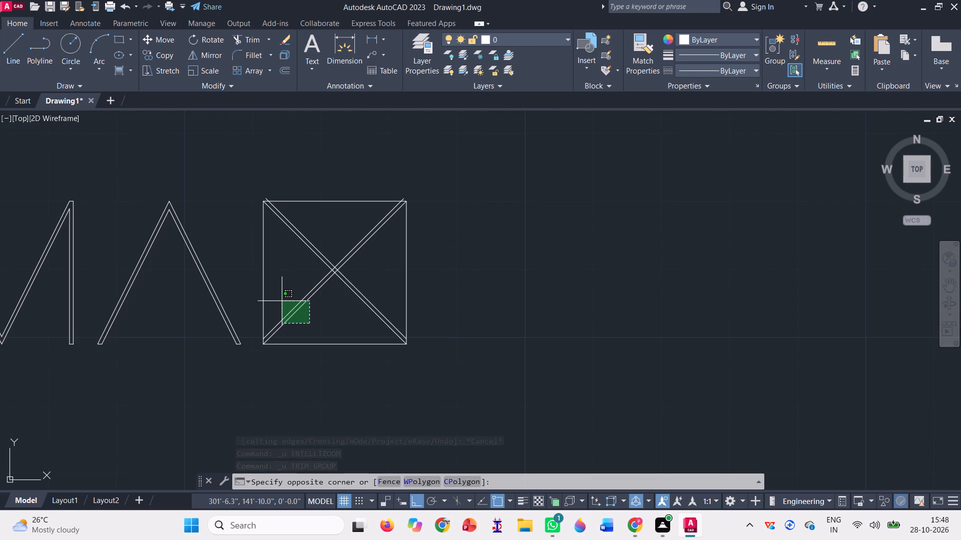
click(323, 333)
scroll(382, 243, down, 1)
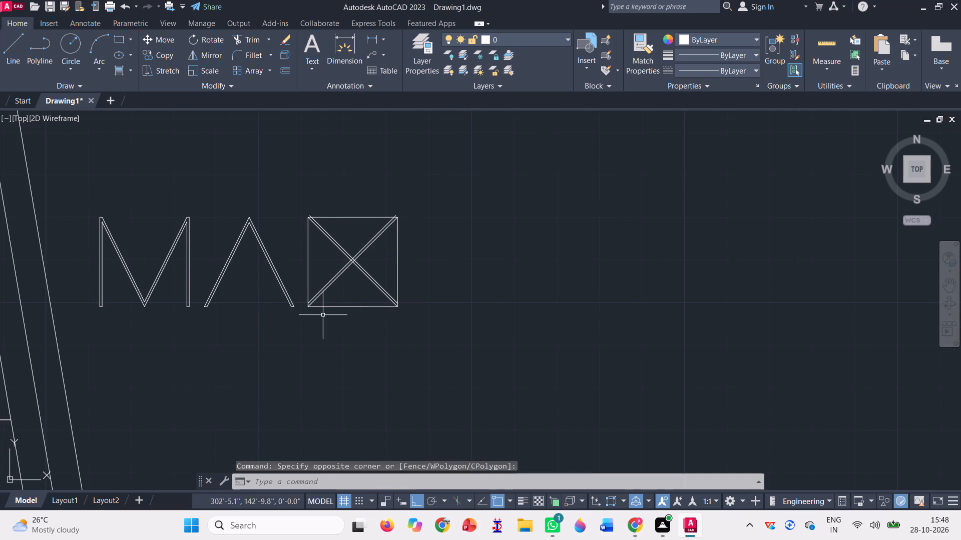
scroll(319, 315, up, 2)
scroll(307, 292, down, 1)
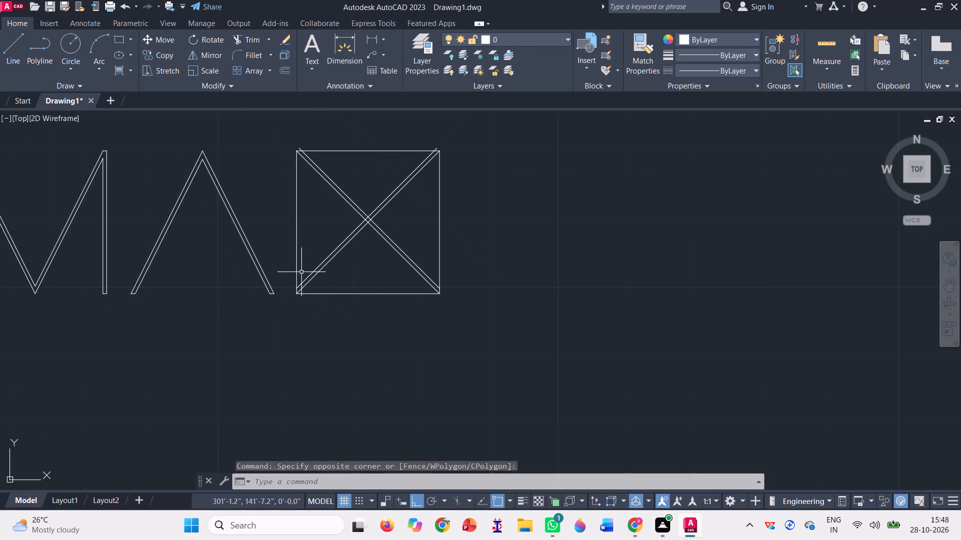
scroll(301, 272, up, 1)
scroll(294, 317, up, 1)
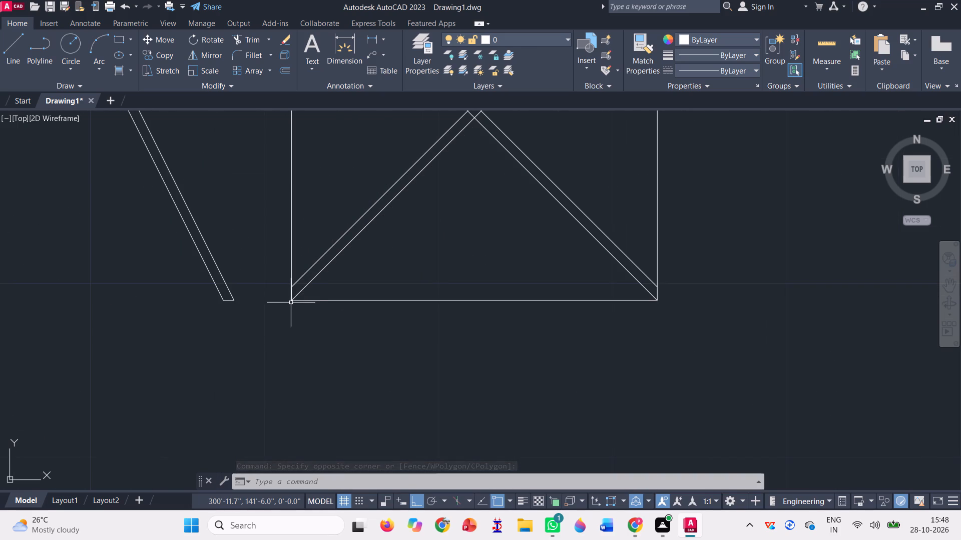
scroll(300, 308, down, 2)
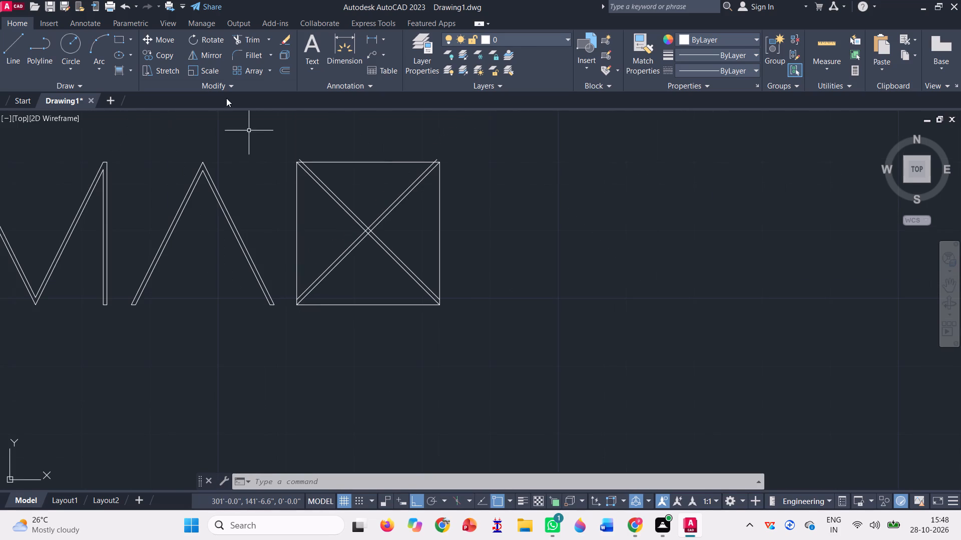
Draw a horizontal line just above the guide rectangle's bottom edge, joining the upper diagonal lines' endpoints on its two vertical sides.
click(9, 52)
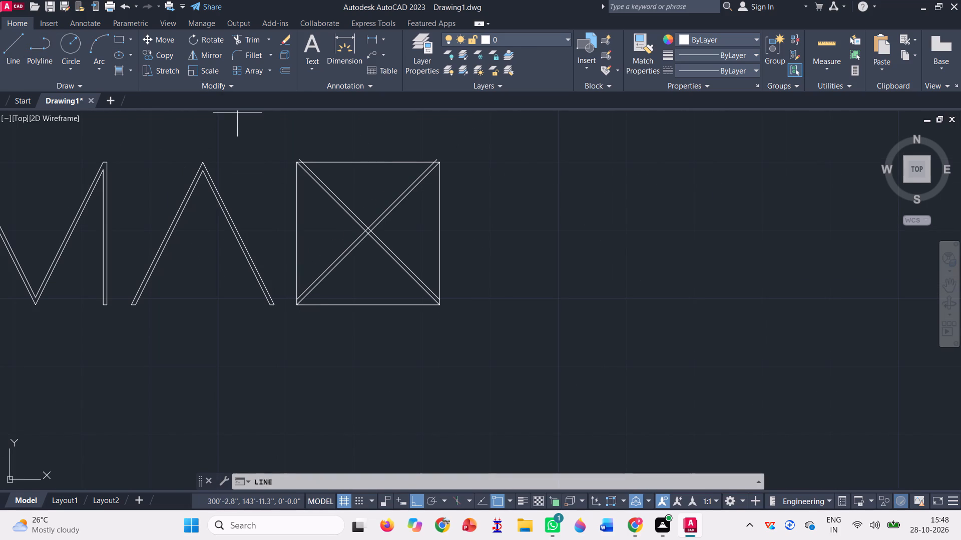
scroll(275, 298, up, 2)
click(328, 298)
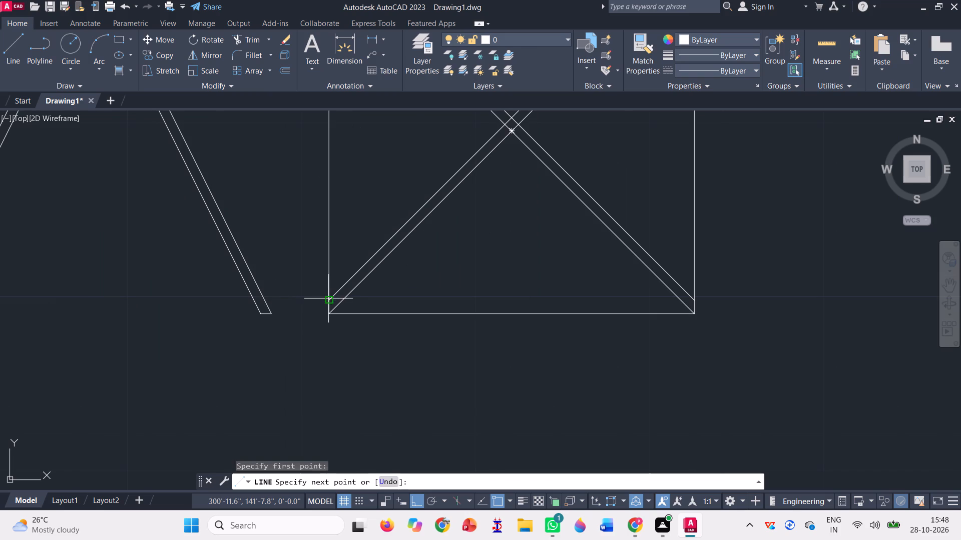
scroll(296, 291, down, 2)
scroll(471, 302, up, 2)
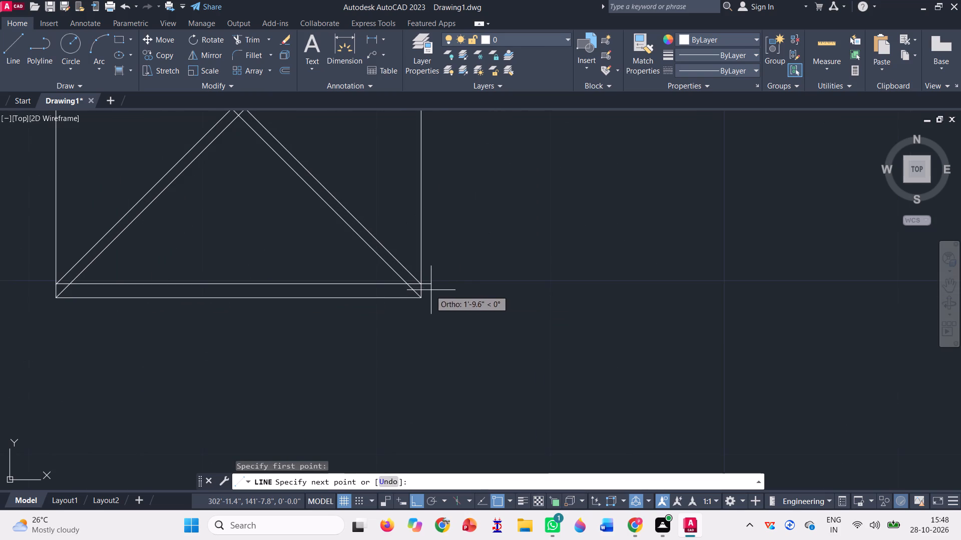
click(422, 283)
scroll(450, 311, down, 1)
key(space)
scroll(395, 312, down, 1)
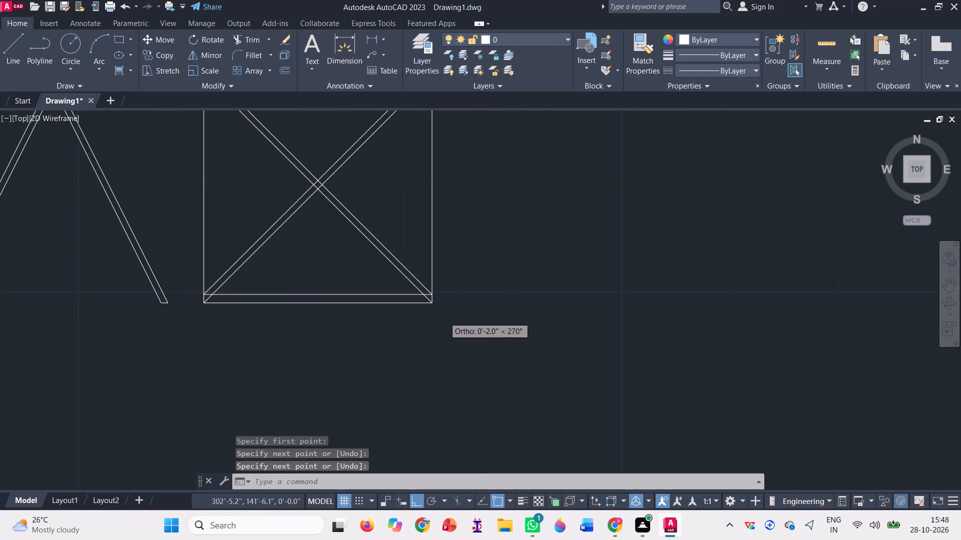
Scale up the four diagonal lines and the lower horizontal line from the guide rectangle's top-left corner, bringing the horizontal line to the bottom edge.
scroll(395, 312, down, 1)
scroll(382, 293, up, 3)
click(463, 348)
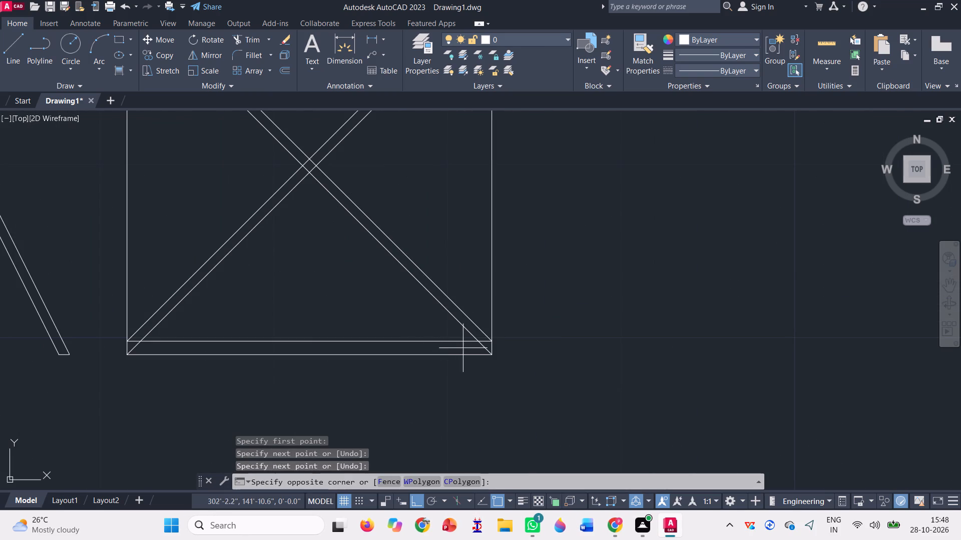
scroll(303, 209, down, 2)
click(270, 164)
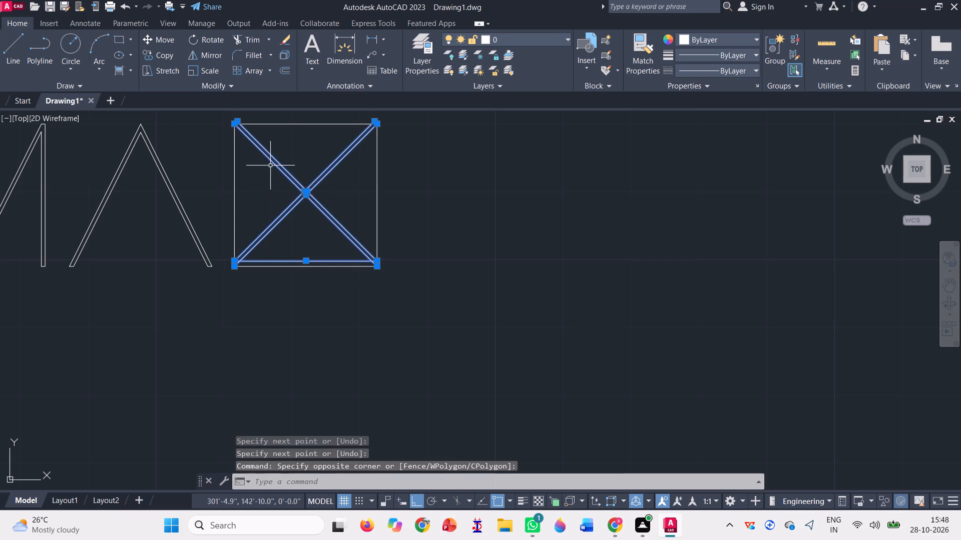
click(192, 69)
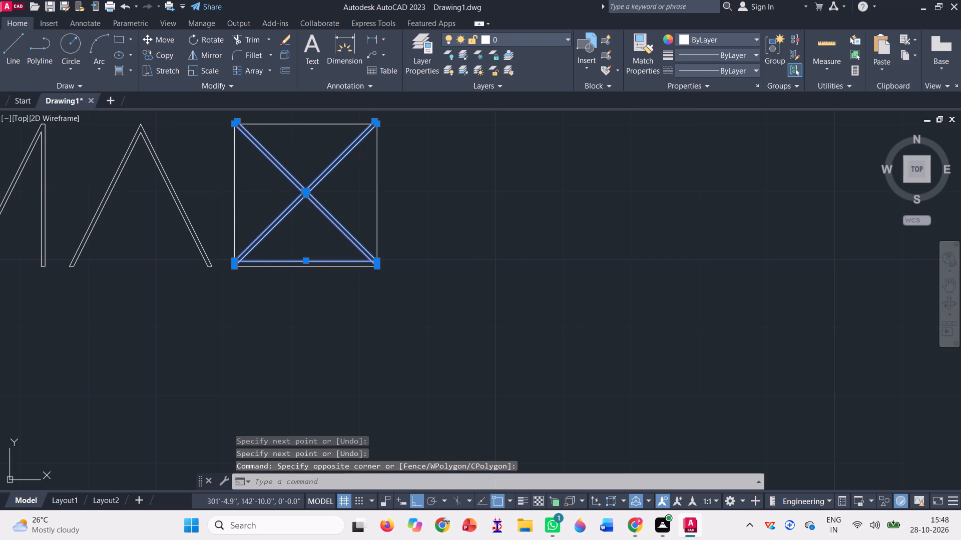
scroll(293, 192, down, 1)
scroll(267, 157, up, 3)
click(221, 128)
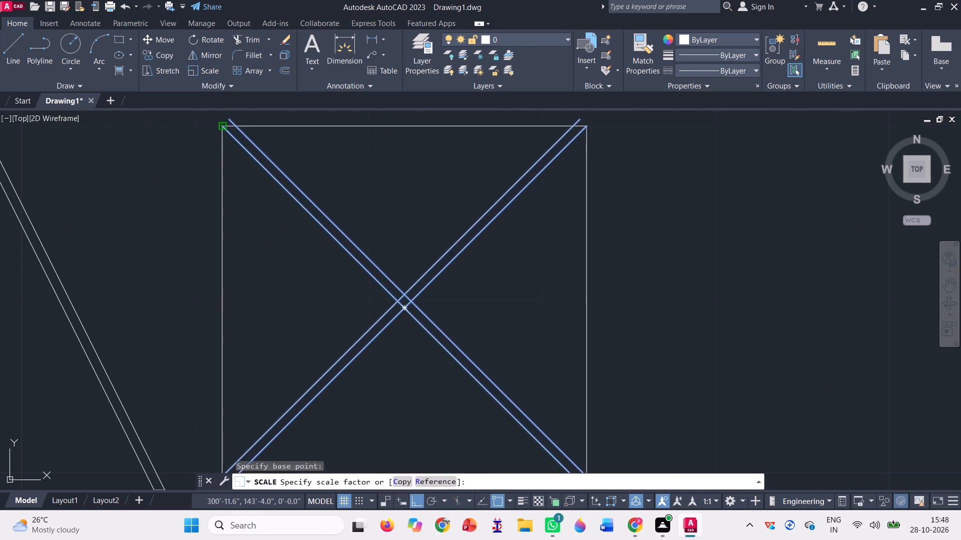
scroll(309, 189, down, 2)
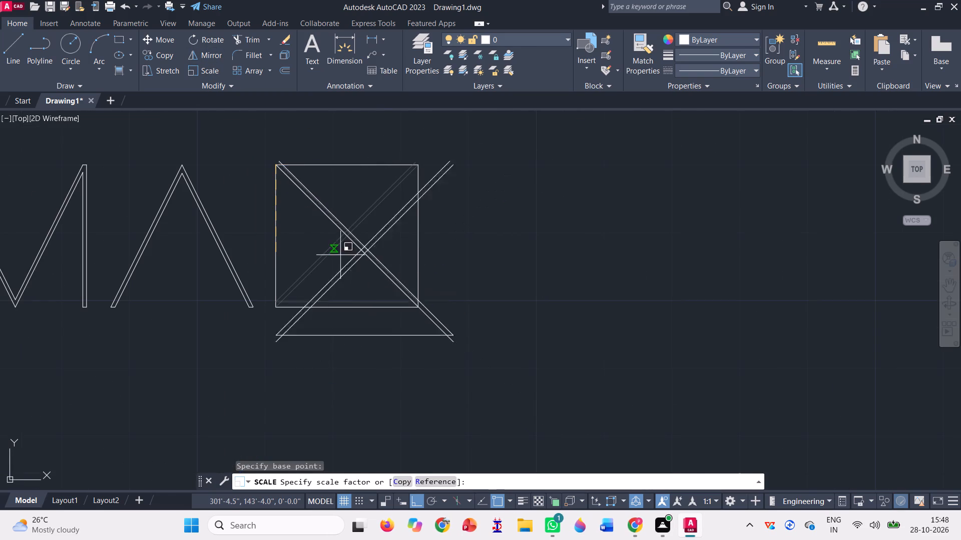
scroll(311, 211, up, 1)
scroll(322, 267, up, 1)
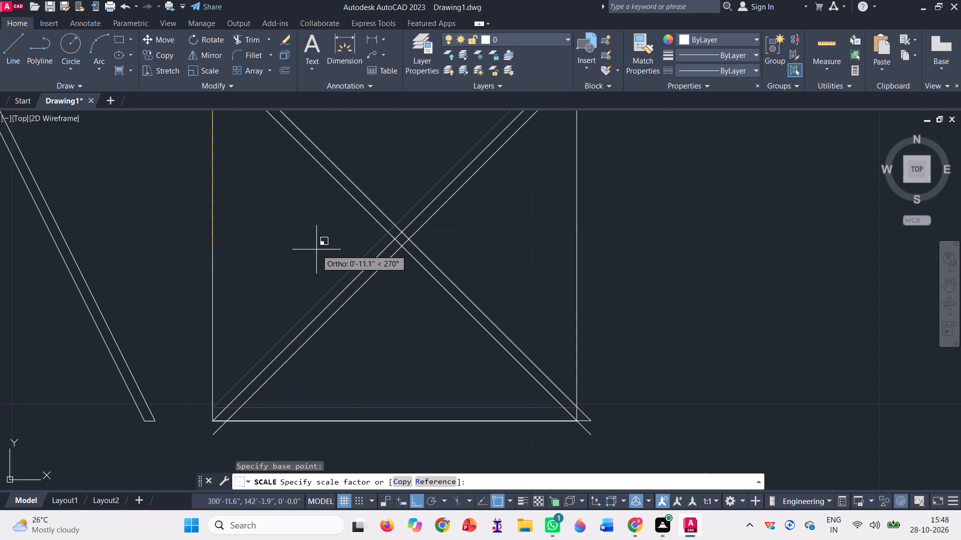
click(316, 249)
Try to scale the diagonal lines and lower horizontal line slightly again from the guide rectangle's top-left corner to match its bottom edge.
scroll(341, 283, down, 1)
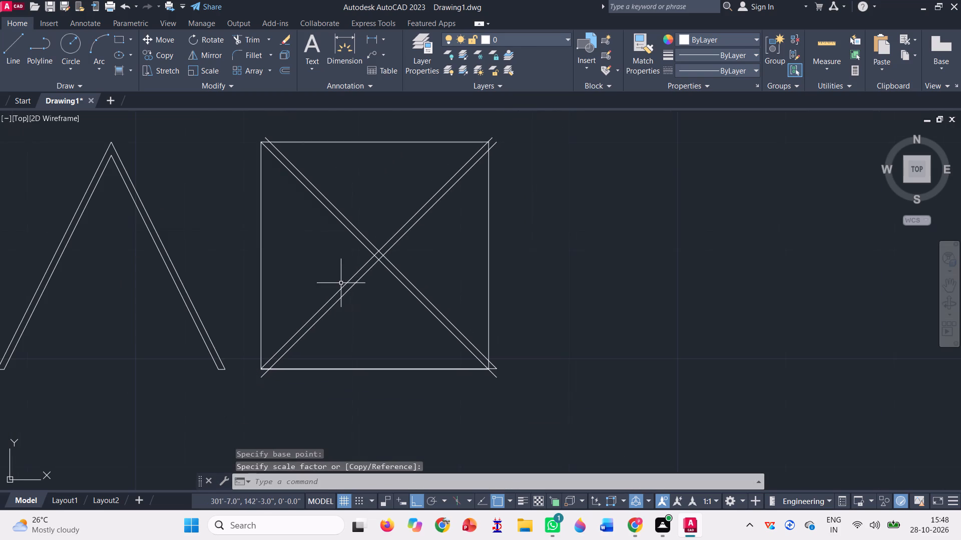
scroll(393, 361, up, 1)
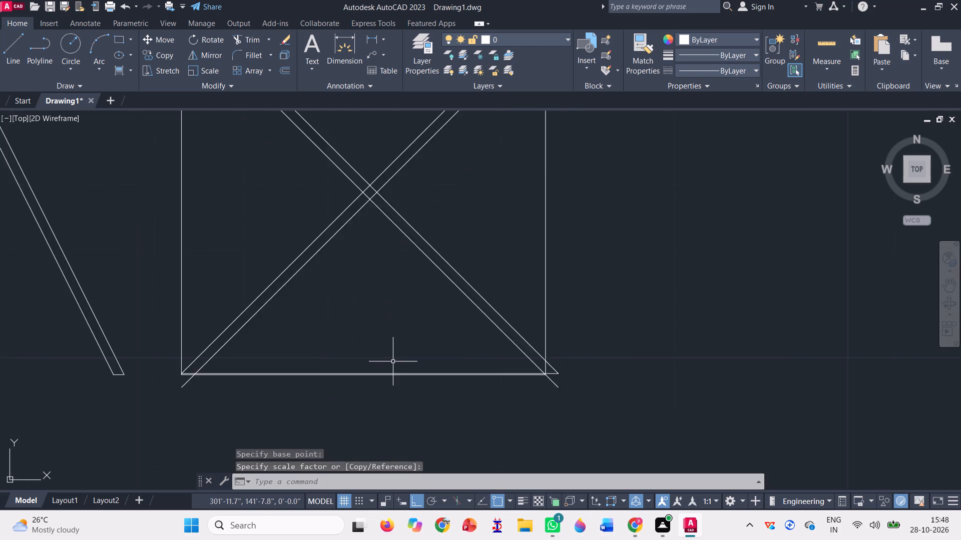
scroll(393, 361, up, 1)
scroll(421, 340, down, 2)
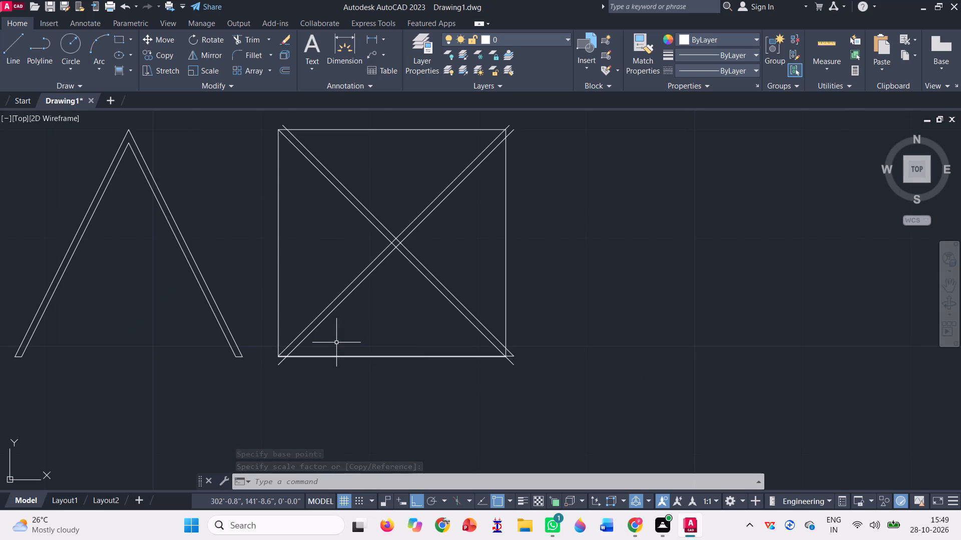
scroll(515, 119, up, 3)
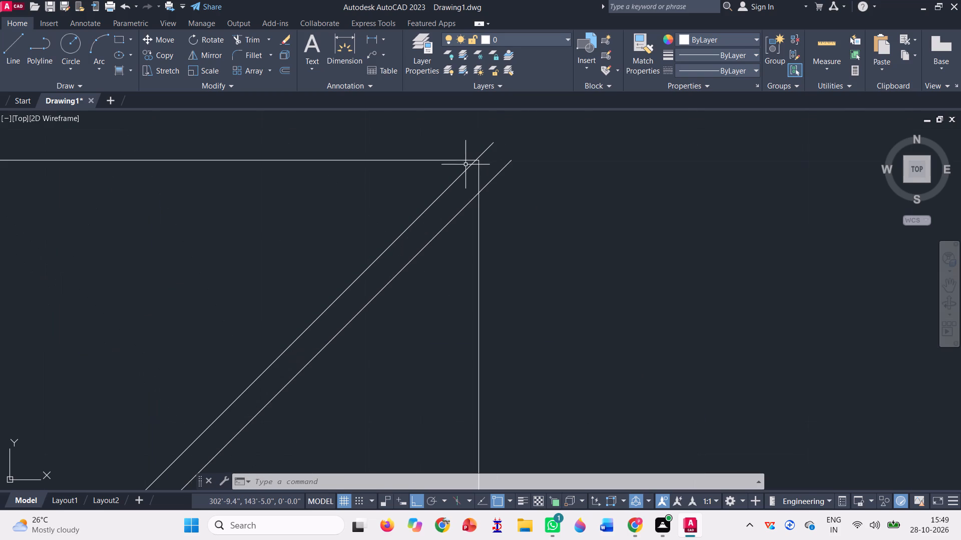
scroll(466, 165, down, 4)
click(433, 278)
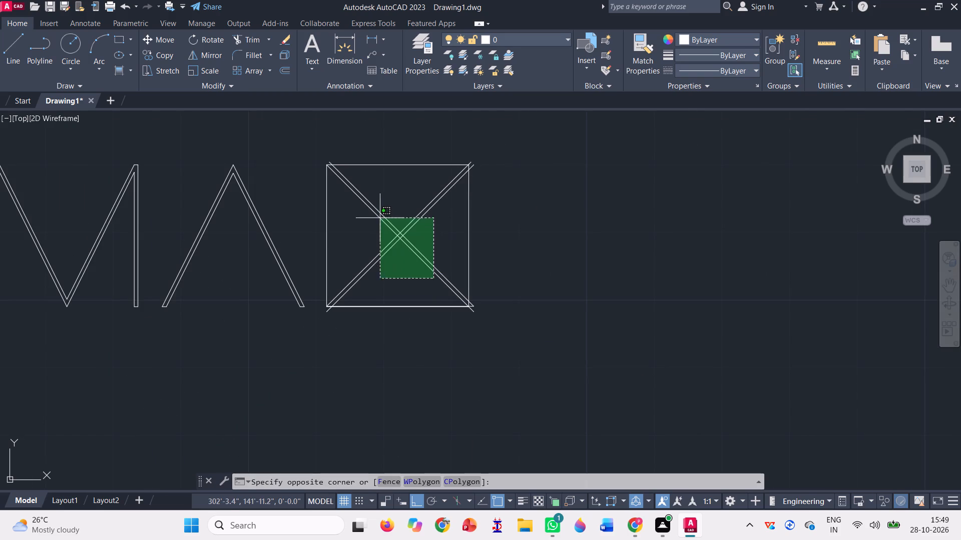
click(380, 218)
scroll(413, 318, up, 4)
scroll(378, 244, up, 3)
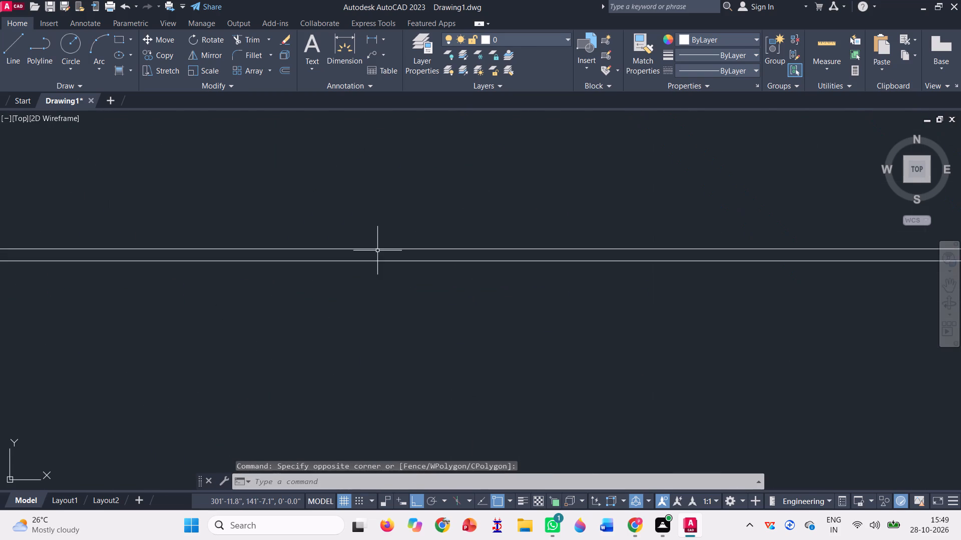
click(377, 250)
scroll(360, 262, down, 7)
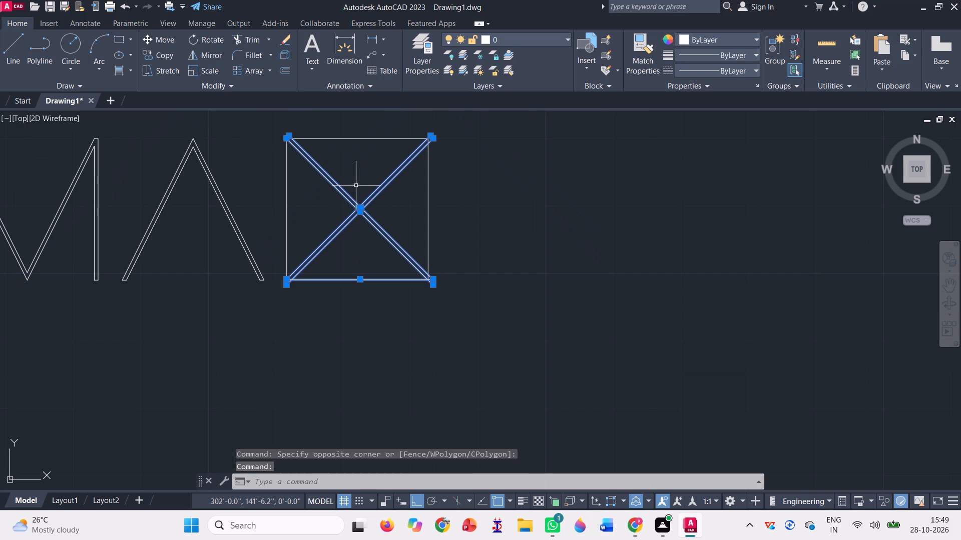
click(210, 73)
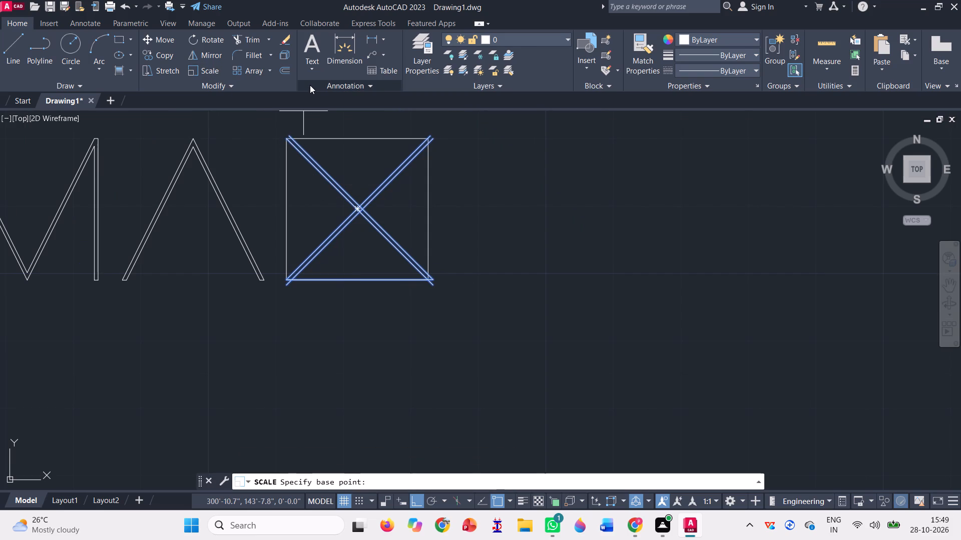
scroll(302, 99, up, 2)
scroll(288, 136, up, 3)
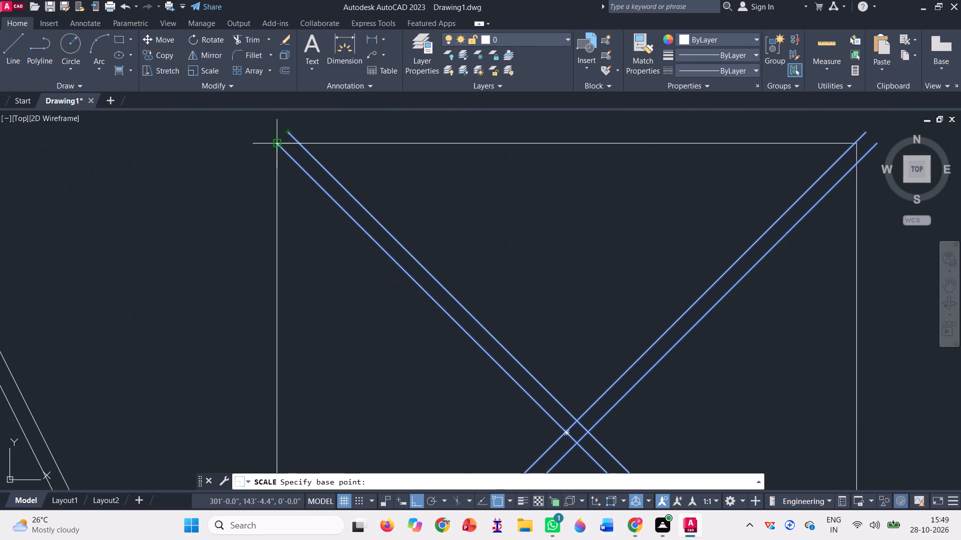
click(278, 139)
scroll(284, 158, down, 2)
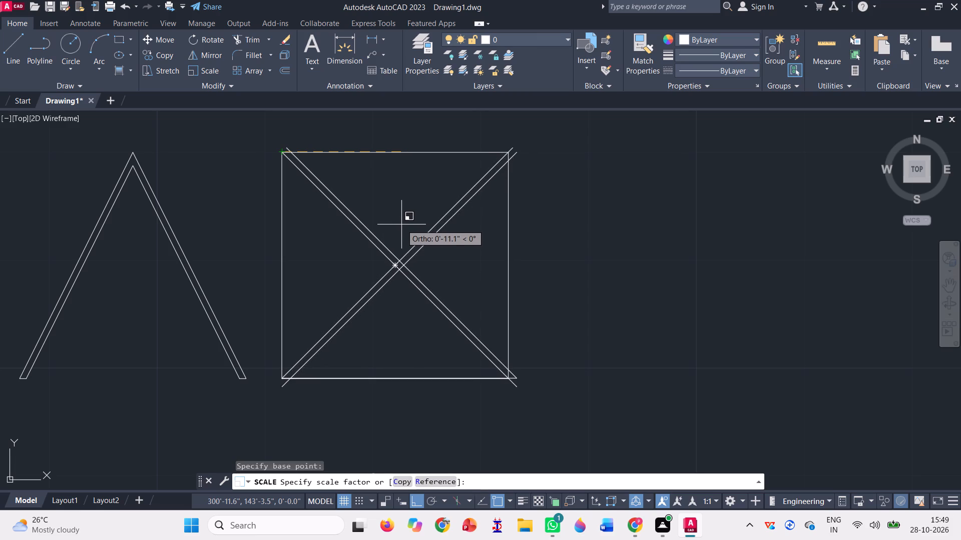
click(401, 224)
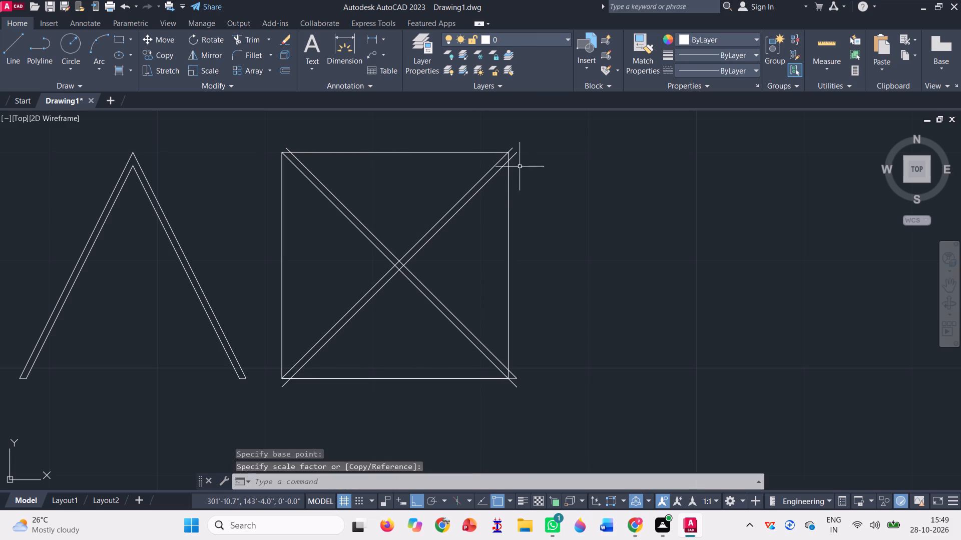
Examine how the diagonal strips' ends meet the guide rectangle at its top-right, bottom-right and bottom-left corners.
scroll(507, 149, up, 7)
scroll(403, 188, down, 3)
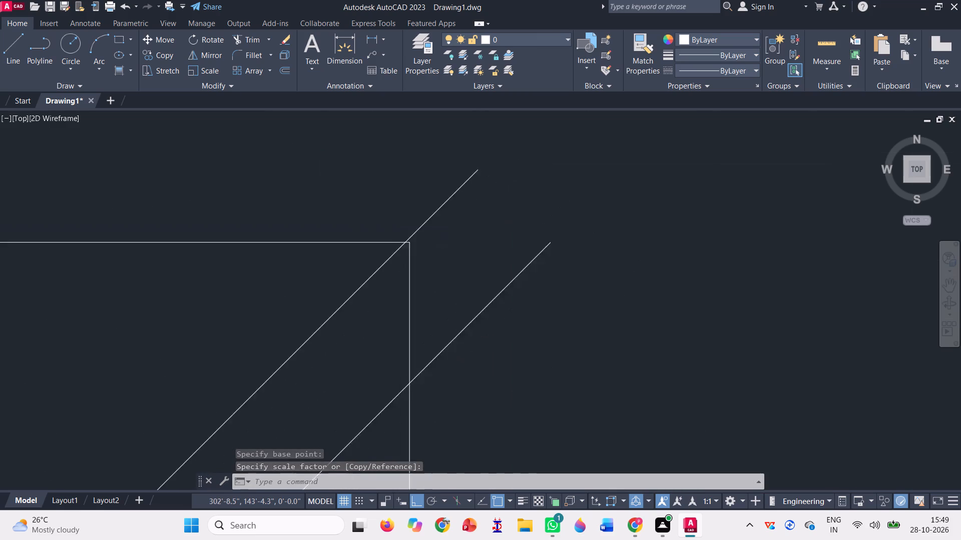
scroll(403, 188, down, 8)
scroll(406, 264, up, 2)
scroll(457, 134, up, 2)
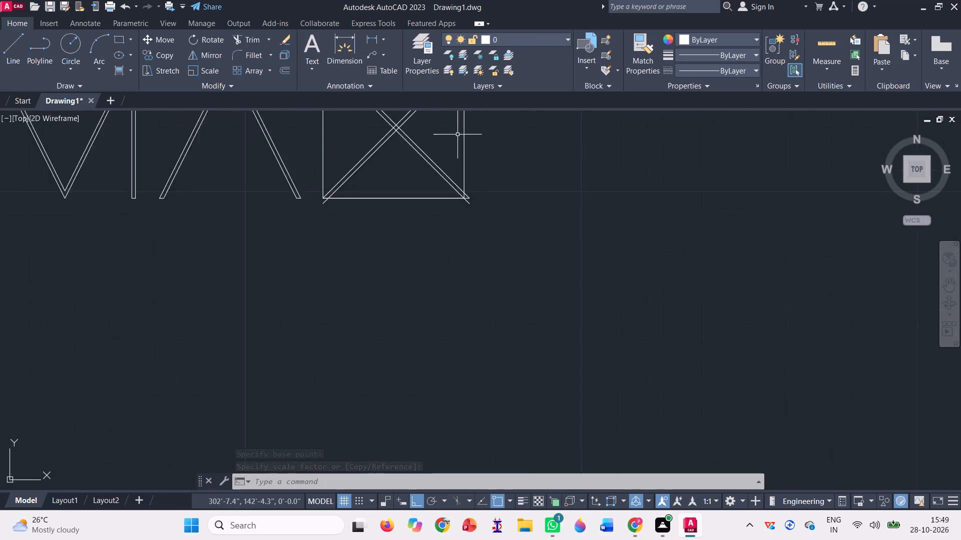
scroll(457, 134, up, 2)
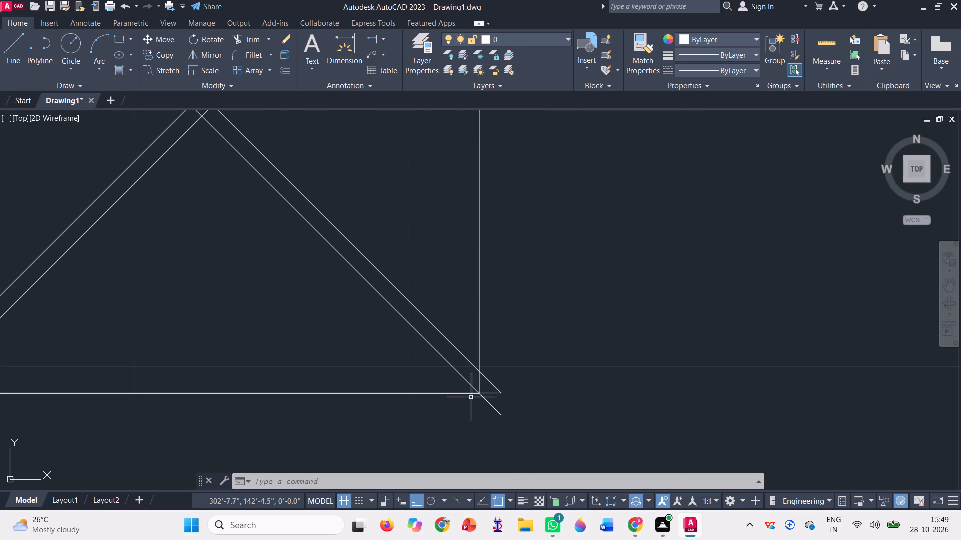
scroll(470, 398, up, 5)
scroll(483, 380, down, 2)
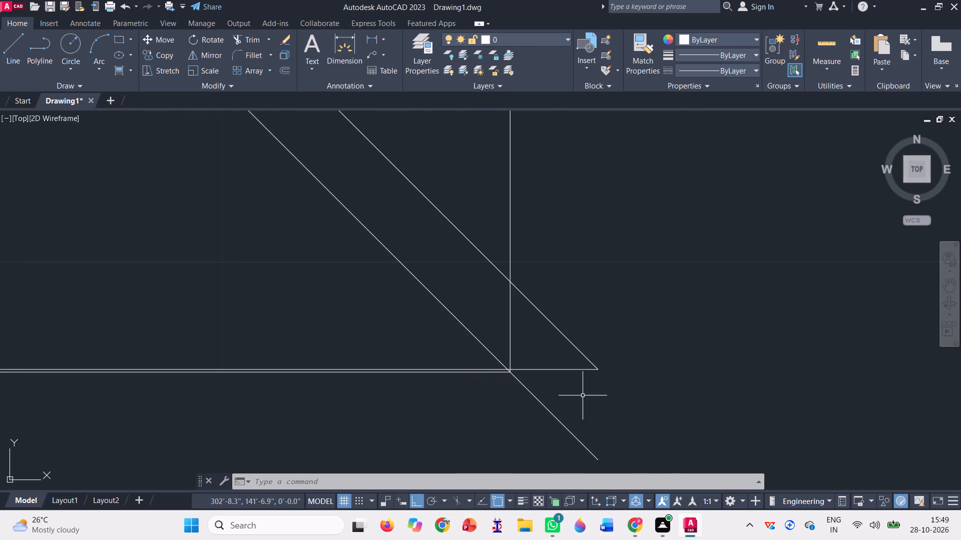
scroll(545, 382, down, 1)
scroll(507, 378, up, 3)
scroll(575, 378, up, 2)
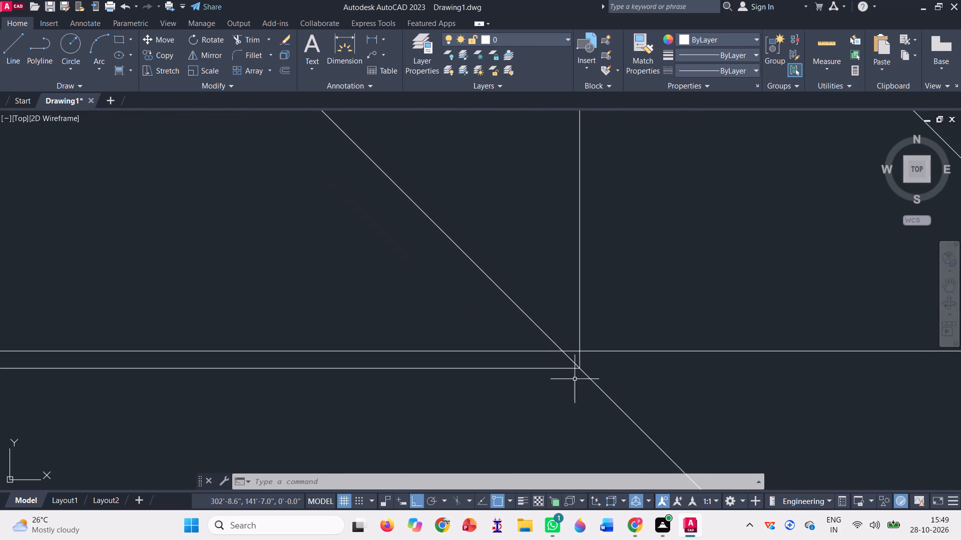
scroll(604, 389, down, 6)
scroll(426, 355, down, 3)
scroll(271, 376, up, 3)
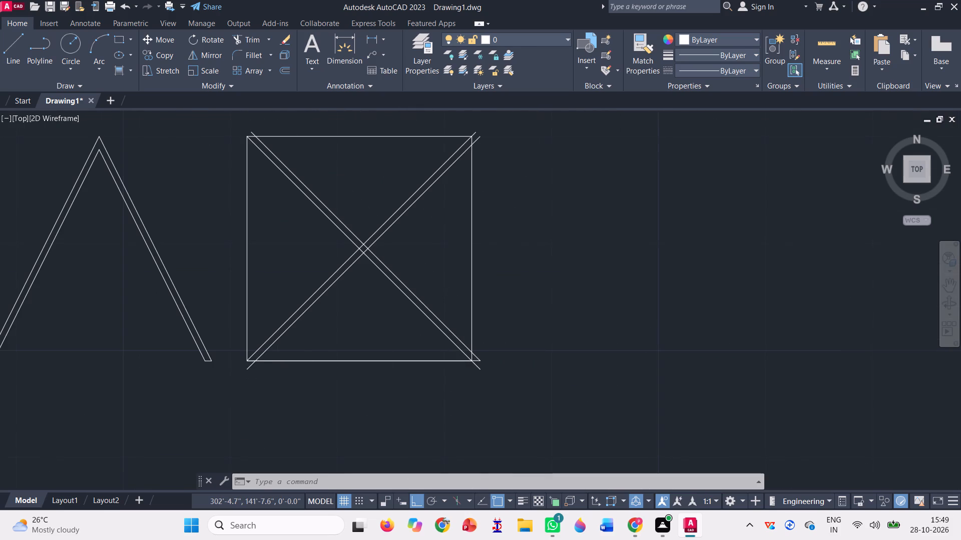
scroll(182, 301, up, 3)
scroll(153, 369, down, 3)
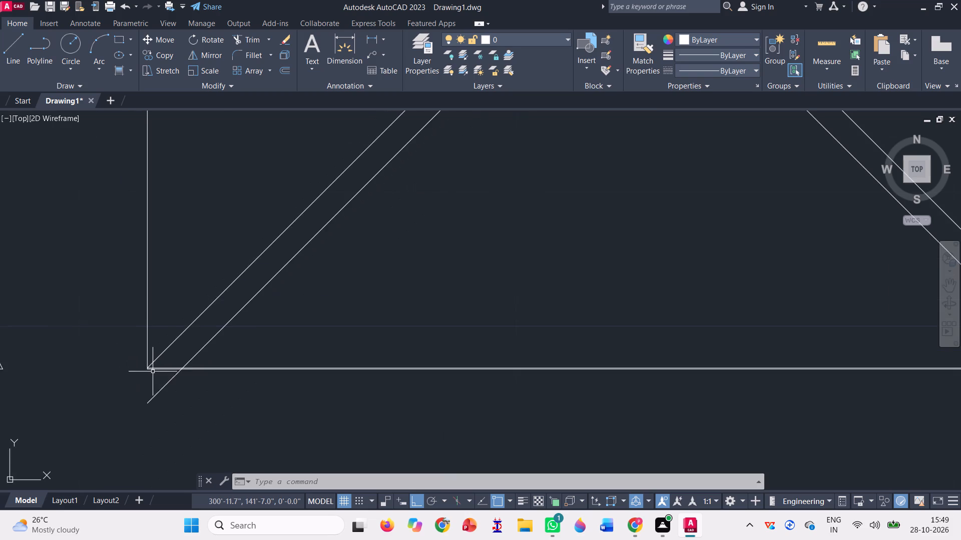
scroll(158, 361, up, 3)
scroll(183, 353, down, 3)
Move the rising diagonal strip down so its upper line starts exactly at the guide rectangle's bottom-left corner.
click(368, 273)
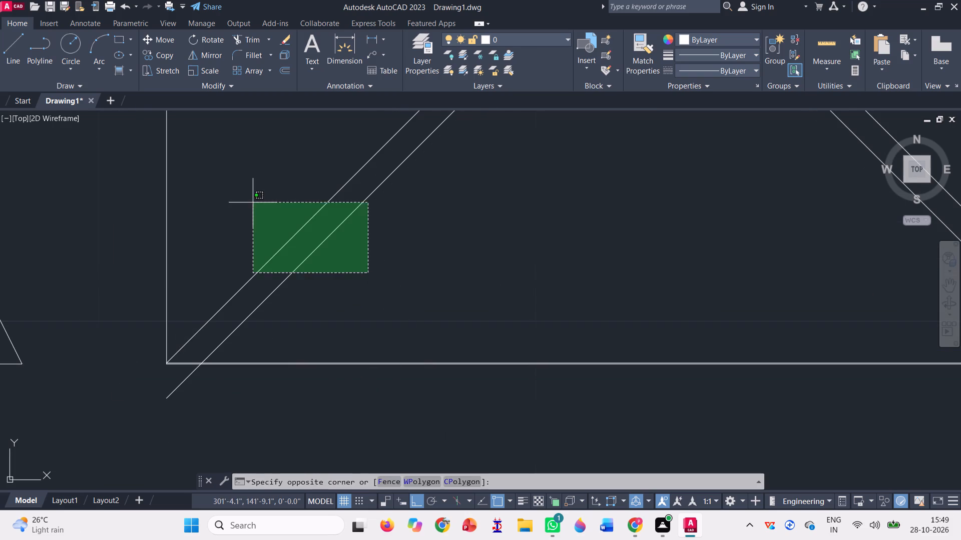
click(253, 201)
scroll(275, 292, down, 4)
key(m)
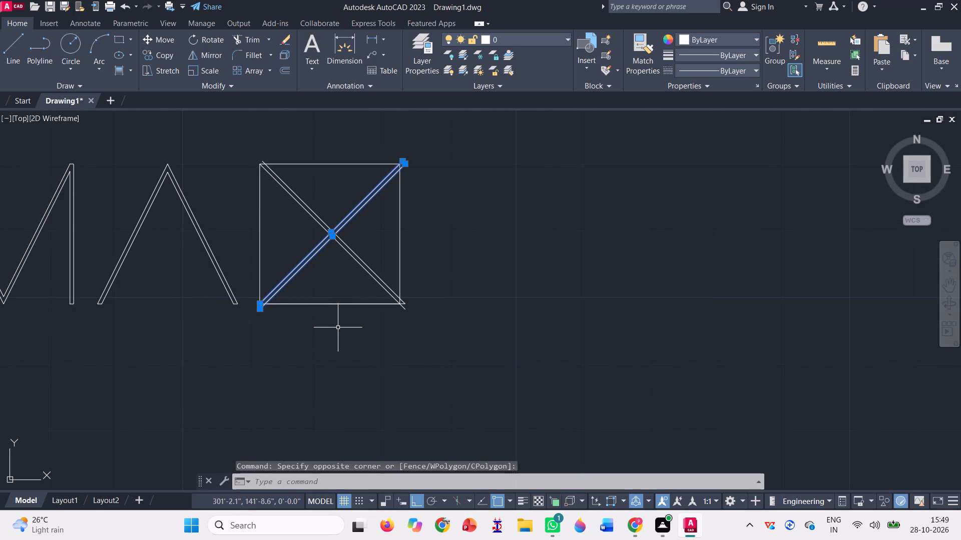
key(space)
scroll(240, 310, up, 4)
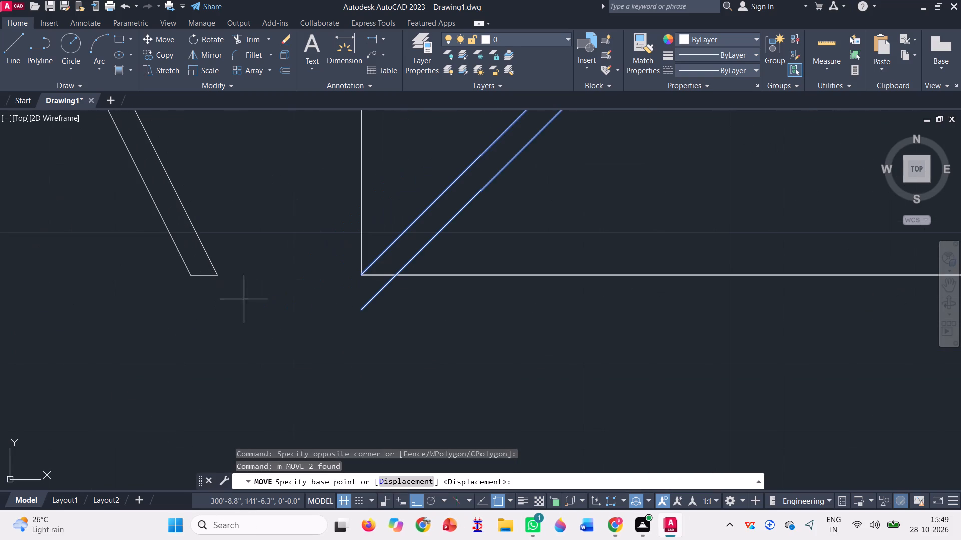
scroll(351, 263, up, 6)
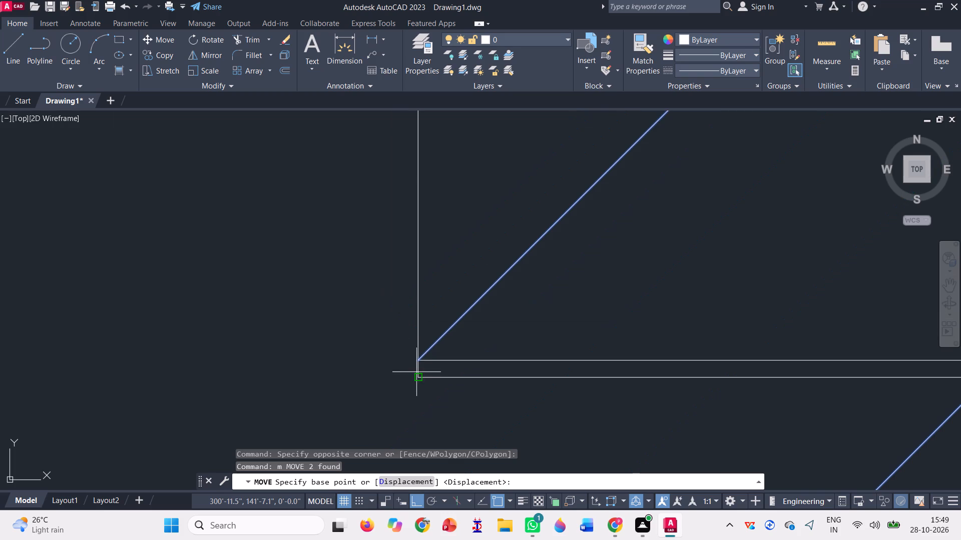
click(418, 360)
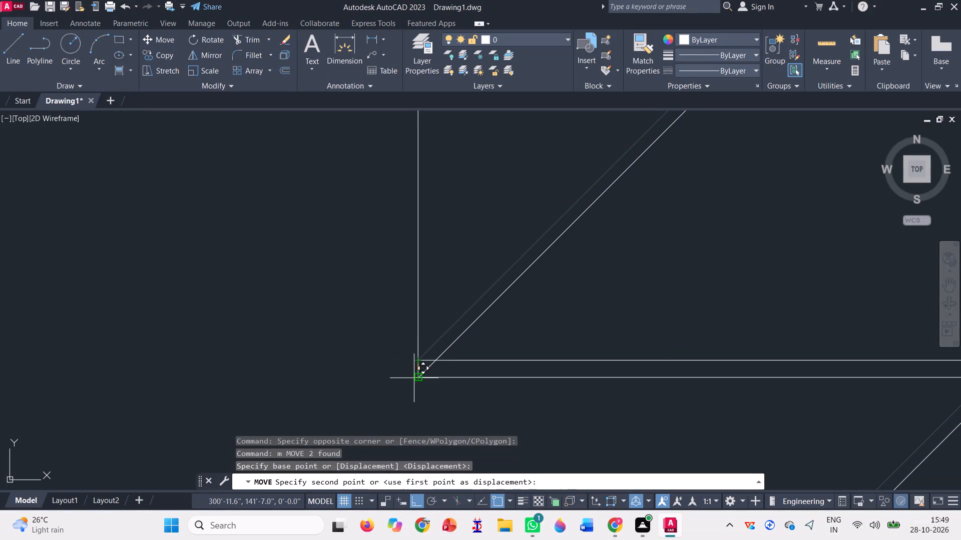
click(416, 378)
Erase the auxiliary horizontal line just above the guide rectangle's bottom edge.
scroll(342, 379, down, 2)
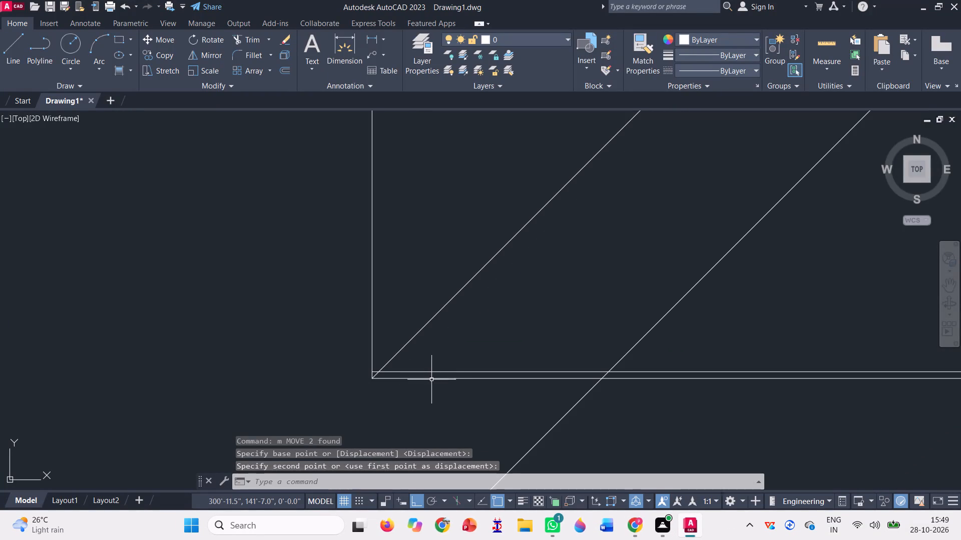
click(427, 370)
key(Delete)
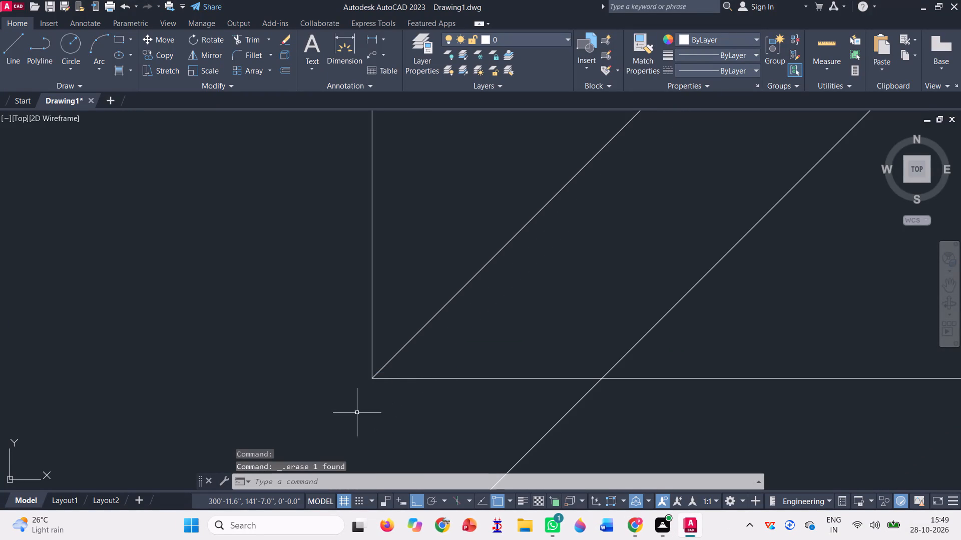
Trim the diagonal strips' ends that project past the guide rectangle at its top-right, top-left and bottom-left corners.
scroll(356, 412, down, 7)
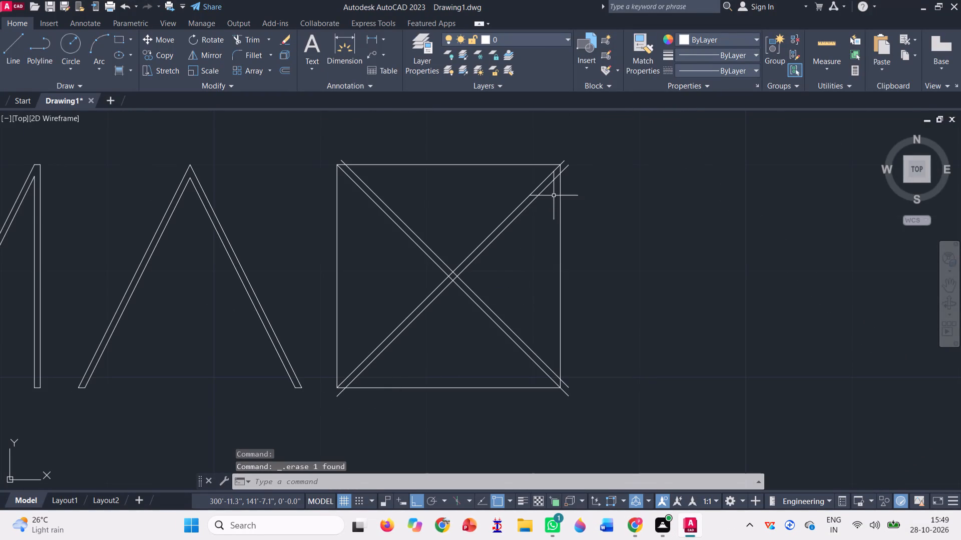
click(248, 39)
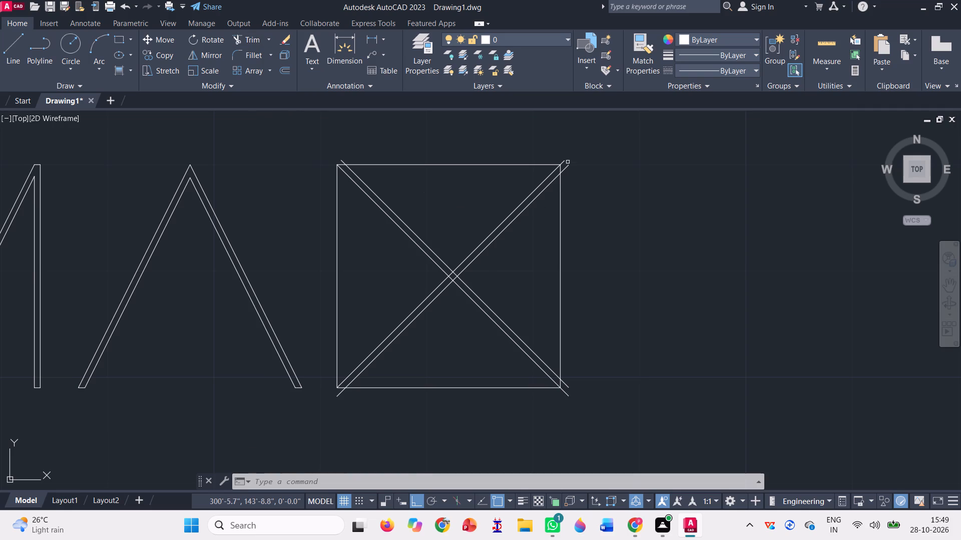
scroll(558, 155, up, 2)
click(565, 161)
click(589, 197)
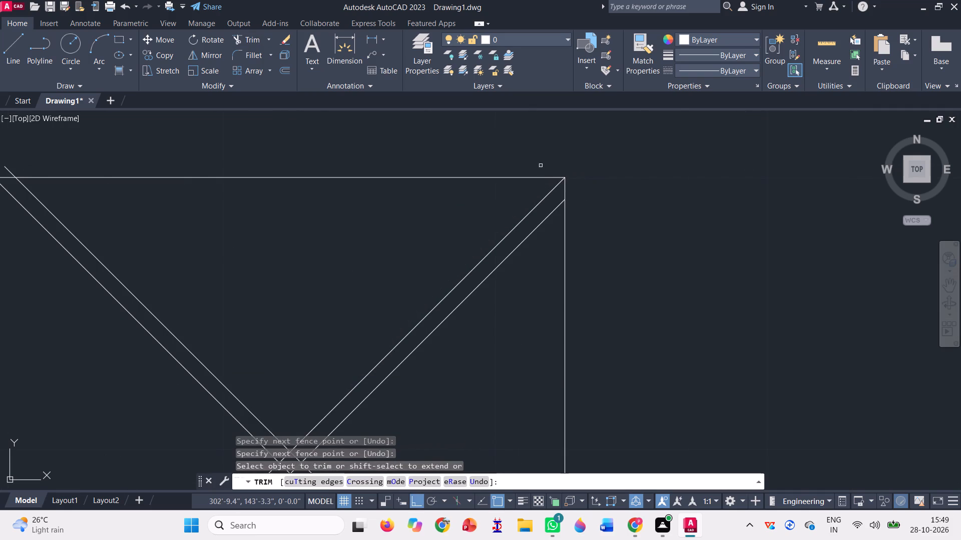
scroll(541, 165, down, 3)
scroll(415, 160, up, 4)
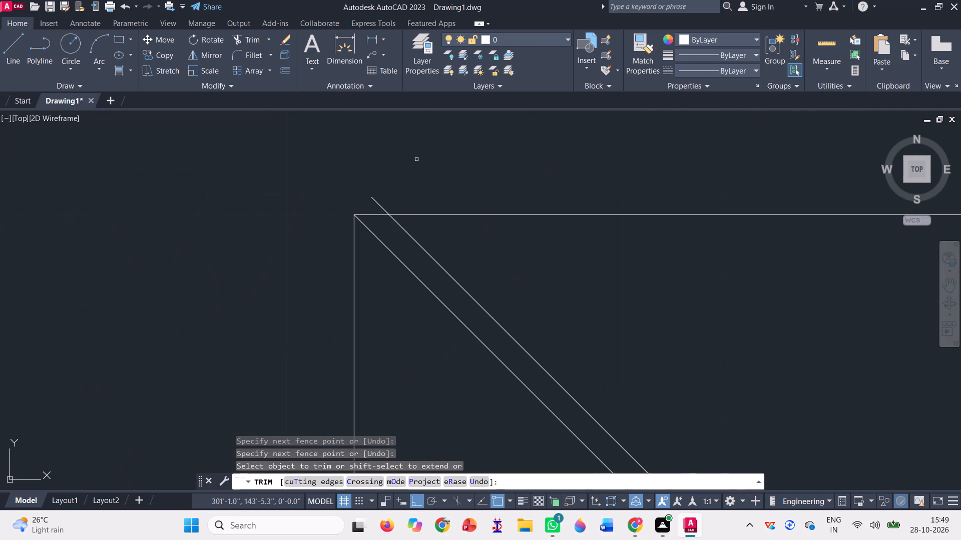
click(384, 199)
click(373, 201)
scroll(361, 187, down, 4)
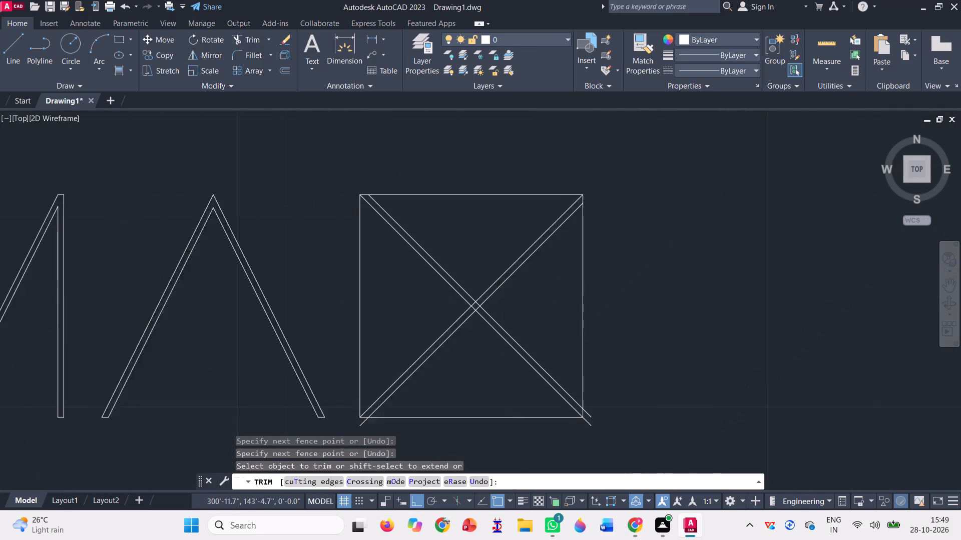
scroll(360, 328, up, 3)
click(370, 358)
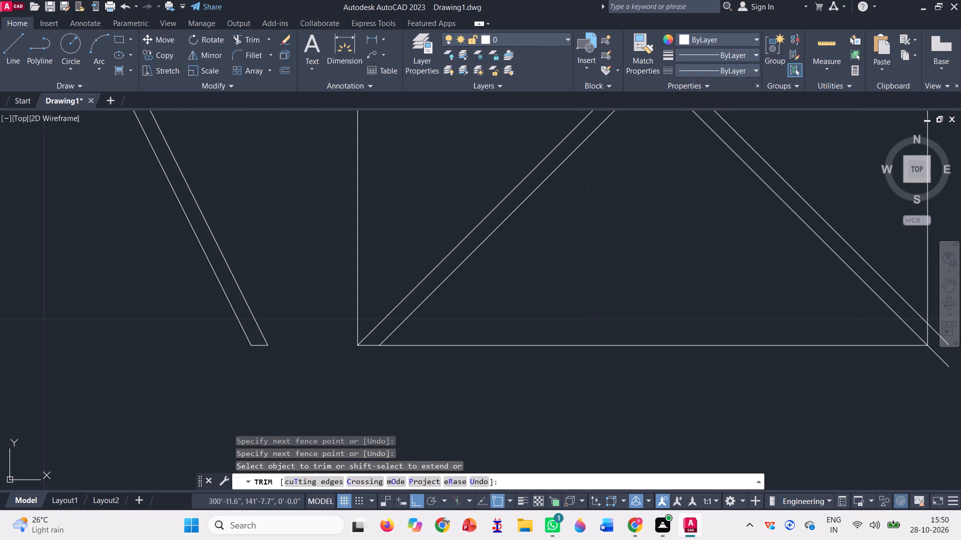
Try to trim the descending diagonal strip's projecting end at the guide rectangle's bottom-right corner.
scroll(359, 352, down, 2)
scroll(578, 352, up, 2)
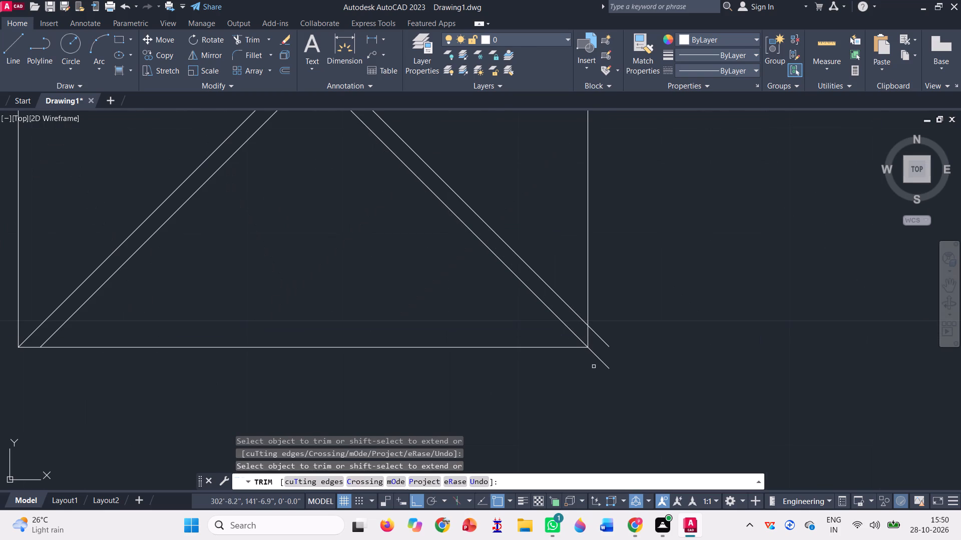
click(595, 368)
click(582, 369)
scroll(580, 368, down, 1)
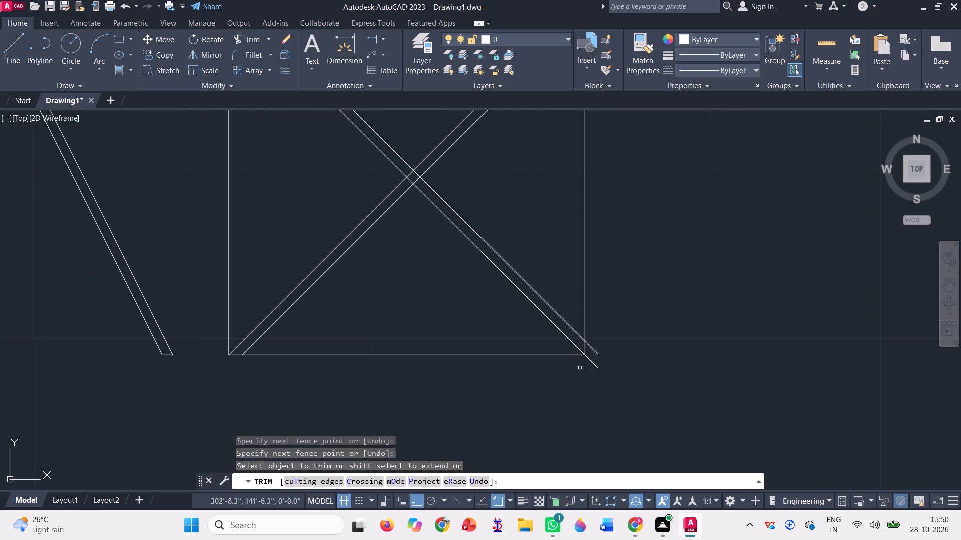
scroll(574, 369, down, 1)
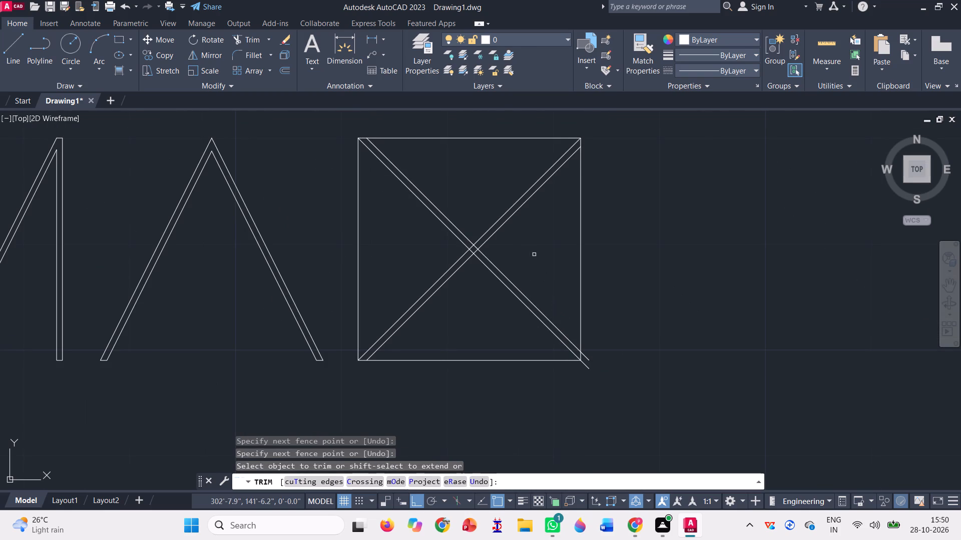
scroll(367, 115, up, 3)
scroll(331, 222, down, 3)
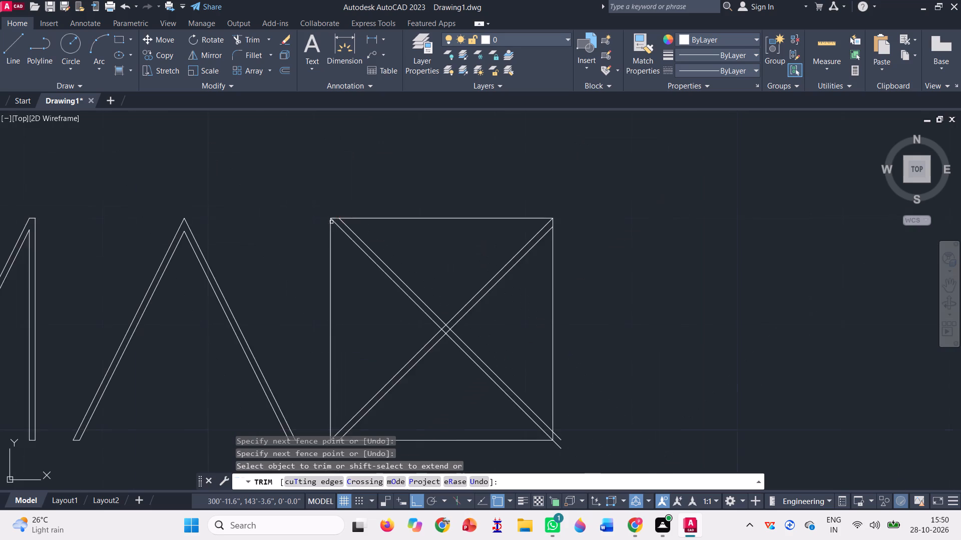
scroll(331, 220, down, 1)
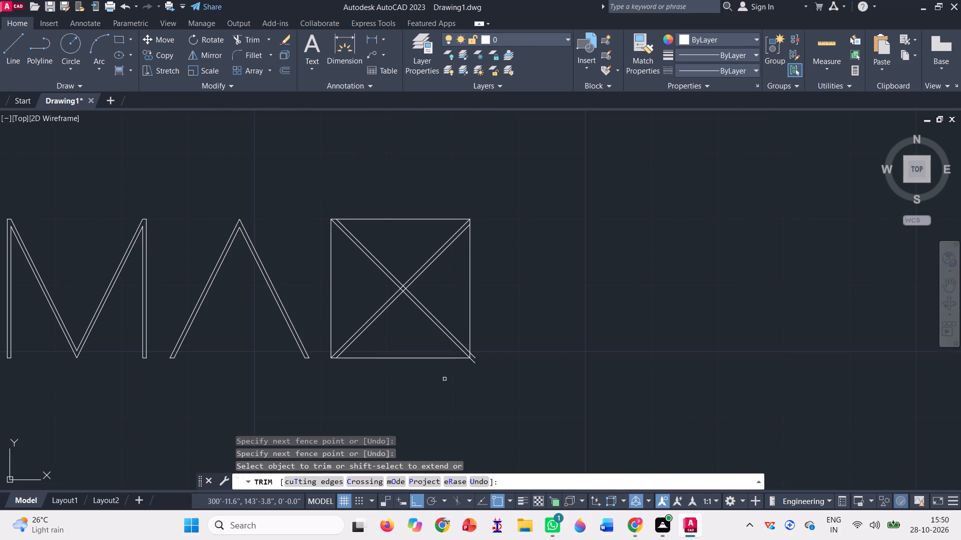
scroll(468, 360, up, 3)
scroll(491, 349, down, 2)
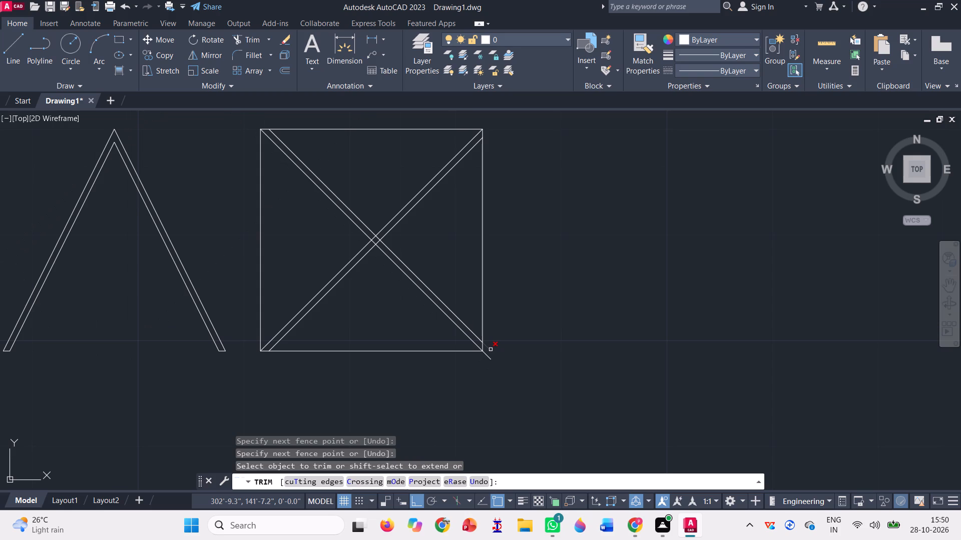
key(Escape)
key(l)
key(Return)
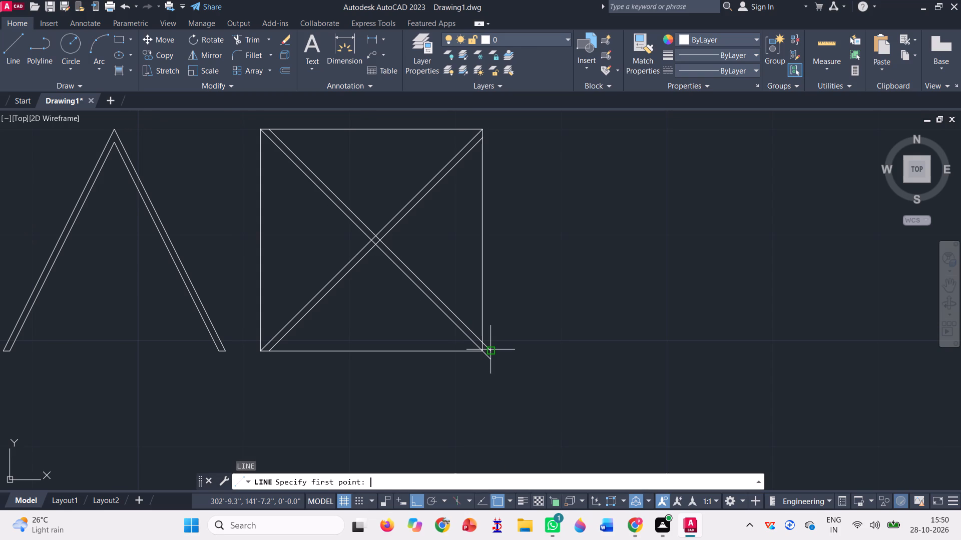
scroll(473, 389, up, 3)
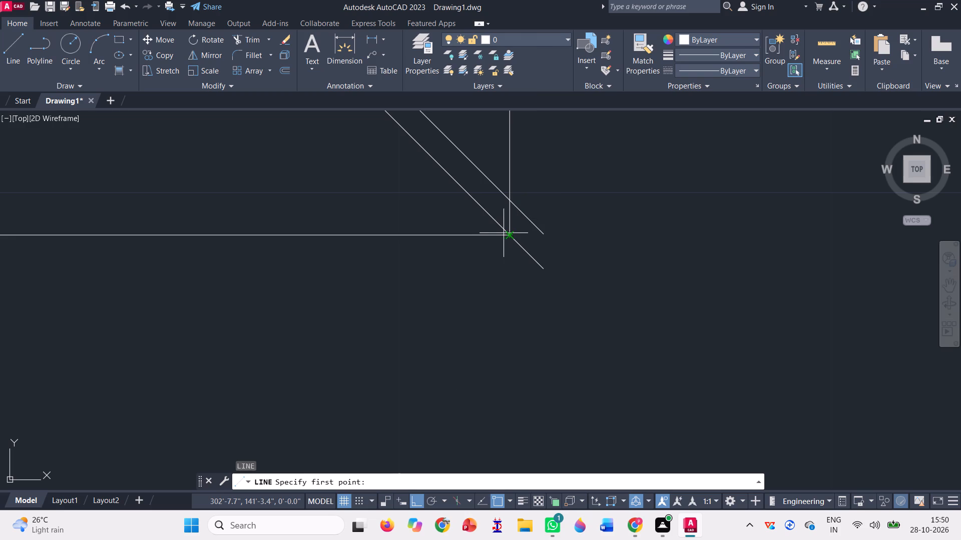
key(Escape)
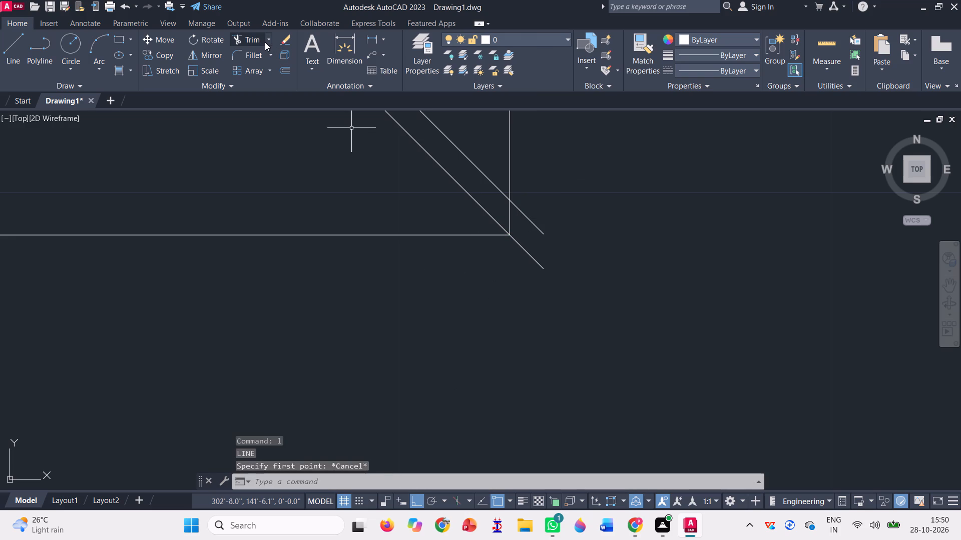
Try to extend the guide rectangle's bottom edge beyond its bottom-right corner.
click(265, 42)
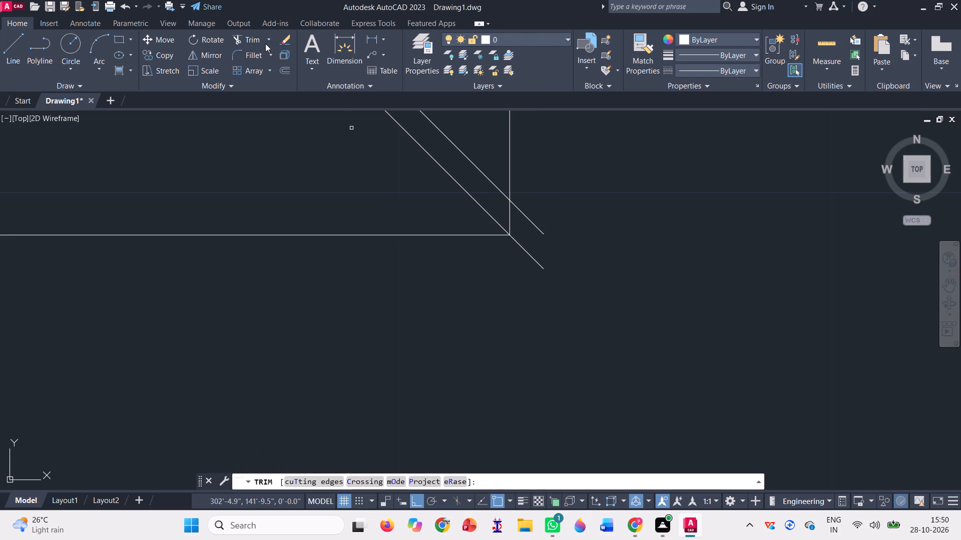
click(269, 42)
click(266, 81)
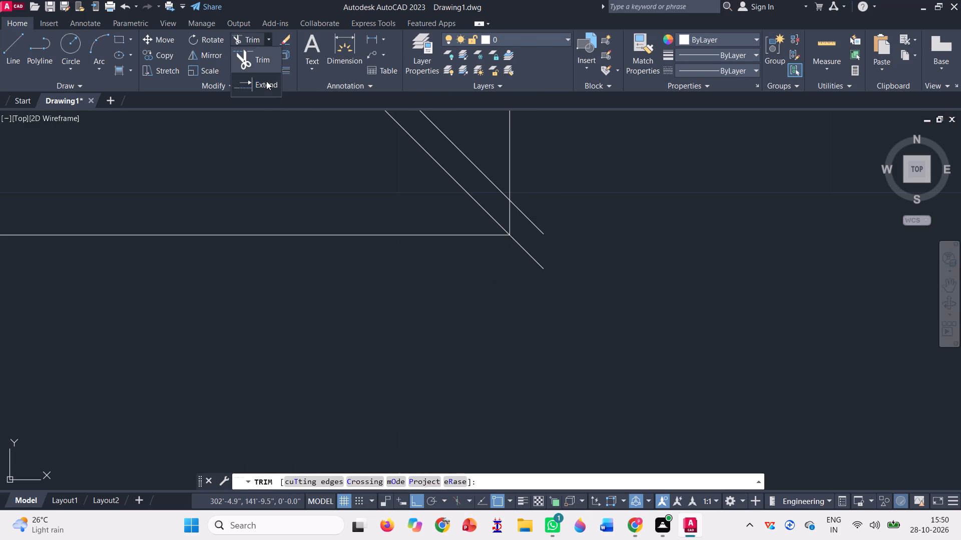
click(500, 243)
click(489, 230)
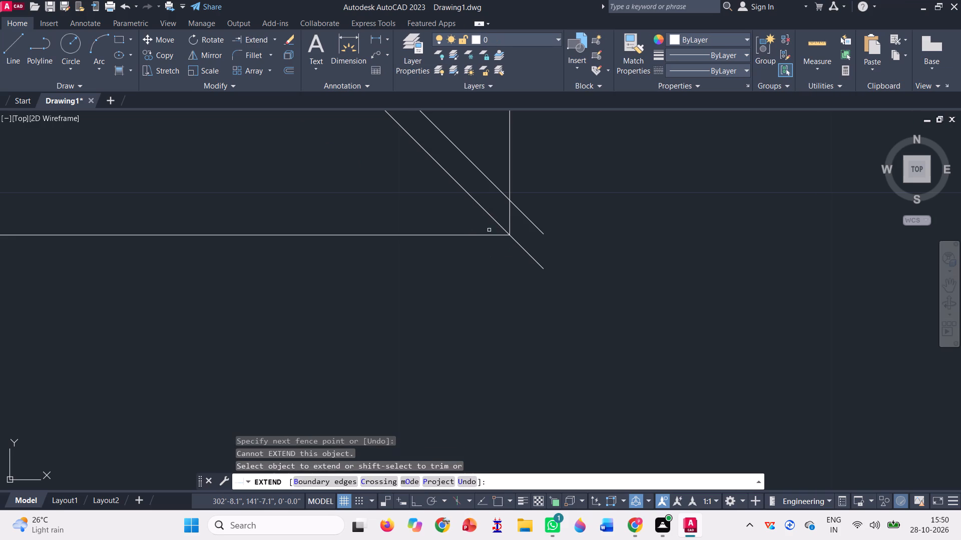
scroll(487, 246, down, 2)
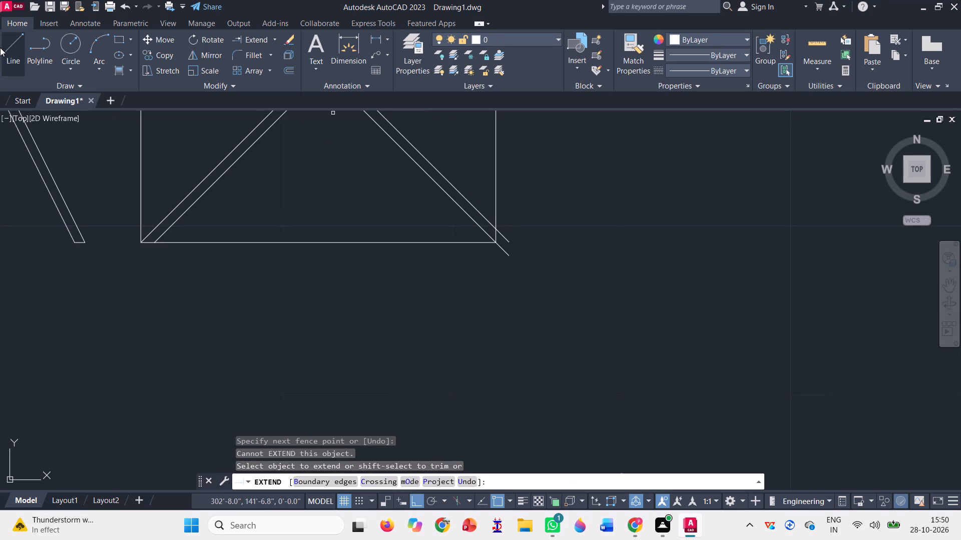
Draw a short horizontal line from the guide rectangle's bottom-right corner outward, just past the descending strip's upper line.
click(7, 48)
scroll(488, 252, up, 2)
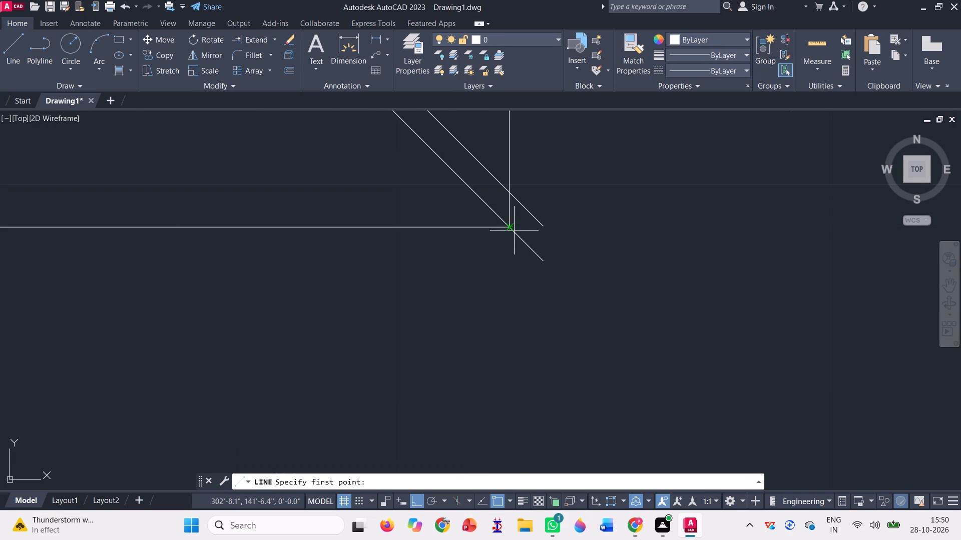
click(511, 227)
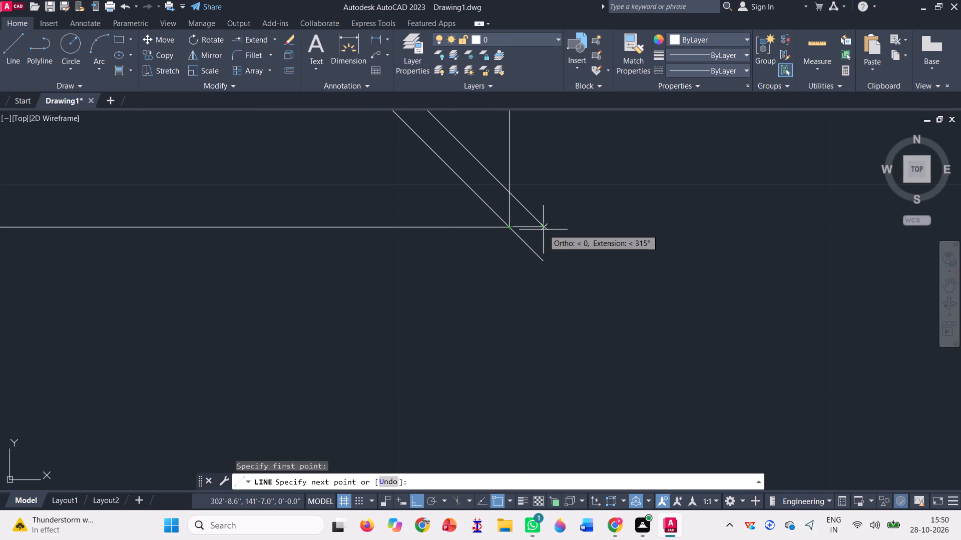
scroll(546, 227, up, 3)
click(564, 229)
scroll(533, 279, down, 2)
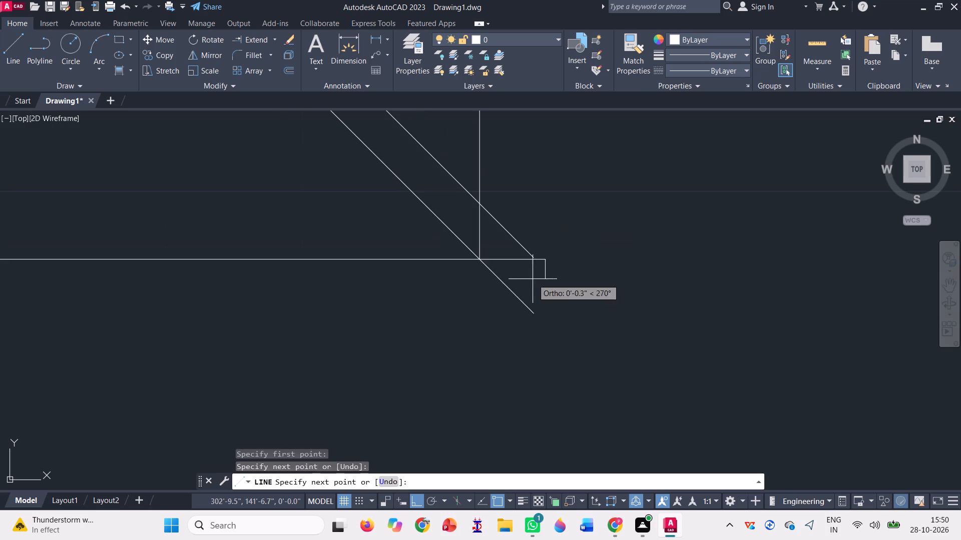
key(space)
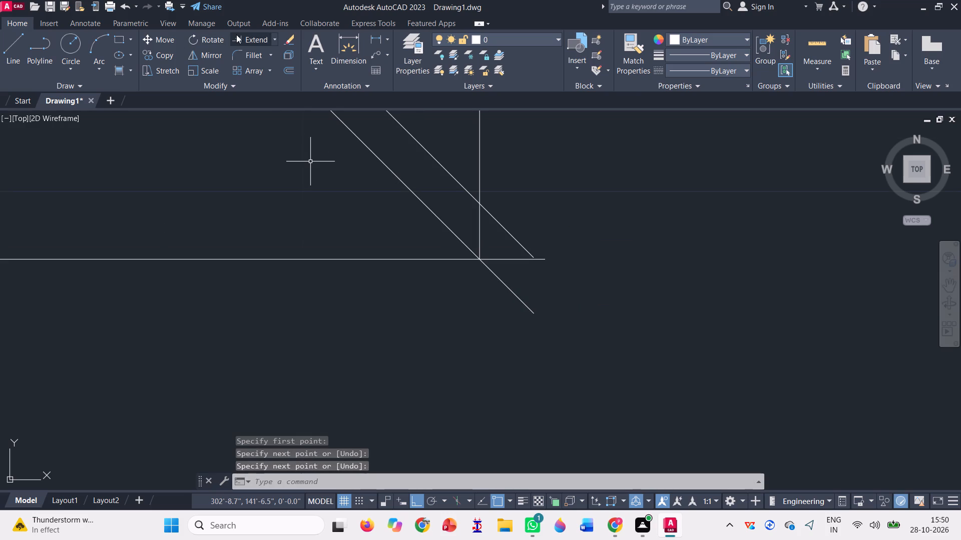
Extend the descending strip's upper line to the short horizontal line at the bottom-right corner.
click(237, 34)
click(507, 226)
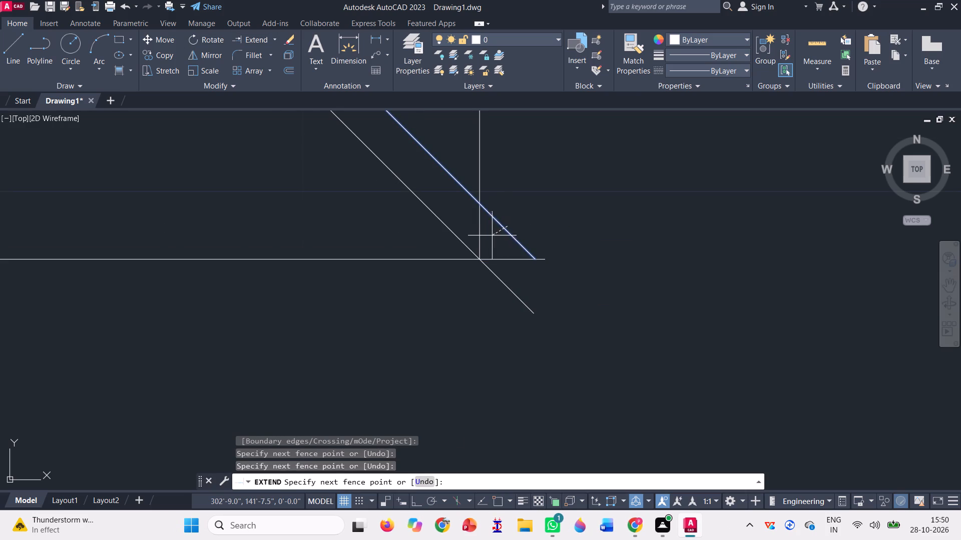
click(500, 239)
scroll(503, 262, down, 2)
scroll(508, 326, down, 1)
key(Escape)
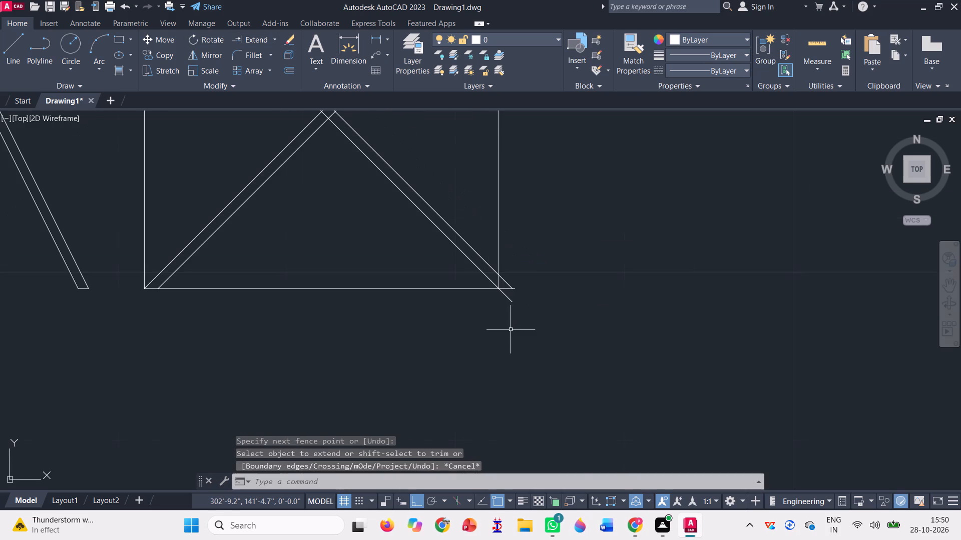
Draw a short horizontal line outward from the guide rectangle's top-right corner, continuing its top edge.
scroll(512, 328, down, 2)
scroll(541, 145, up, 2)
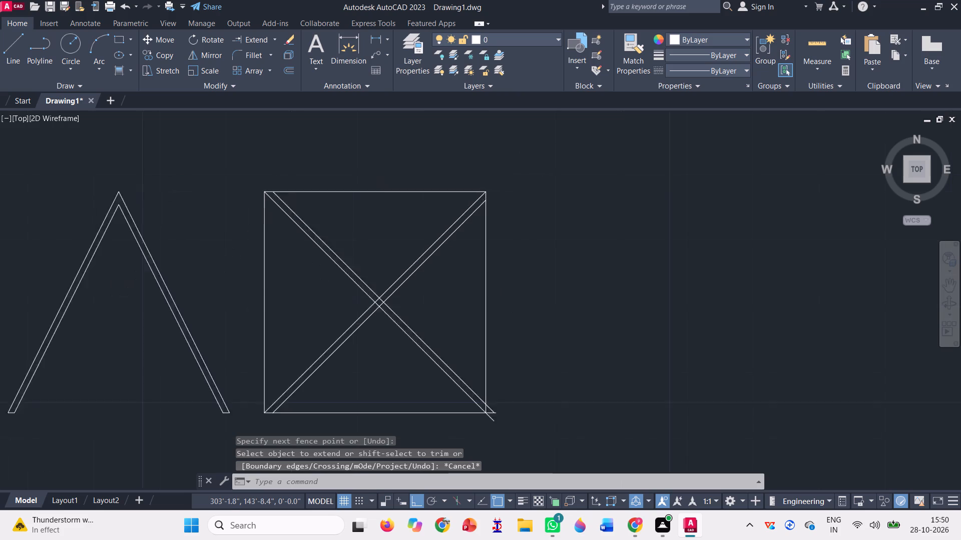
key(l)
key(Return)
scroll(450, 217, up, 3)
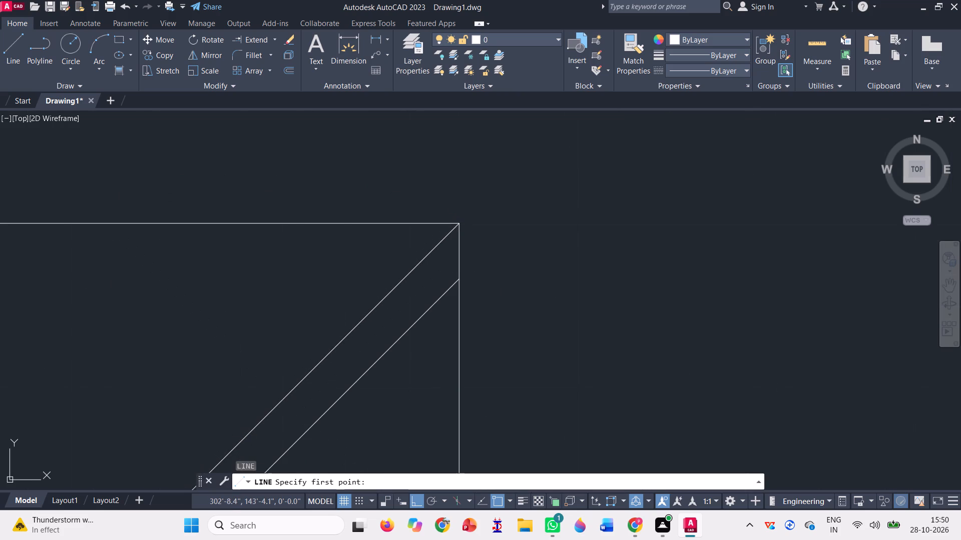
click(456, 223)
click(567, 224)
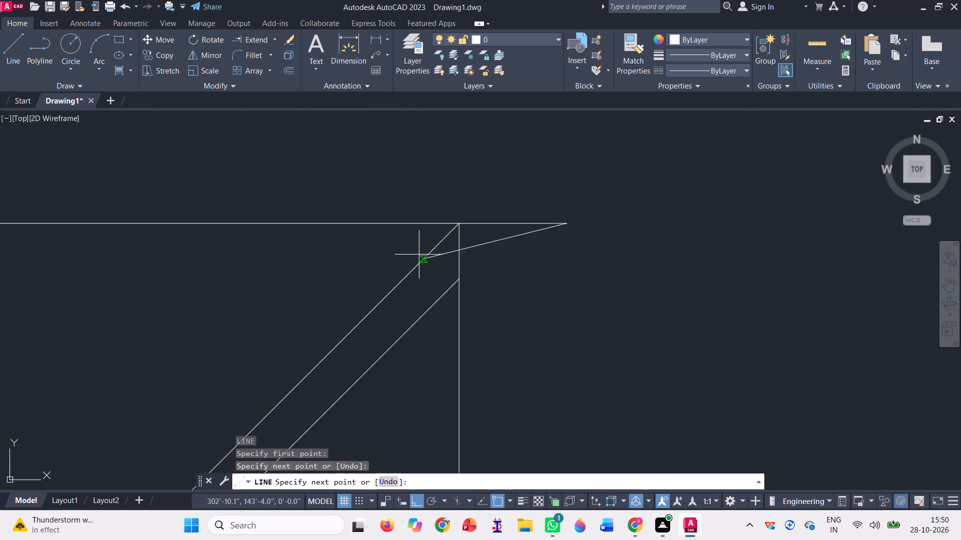
key(space)
Extend the rising strip's lower line up to the short horizontal line at the top-right corner.
scroll(422, 232, down, 1)
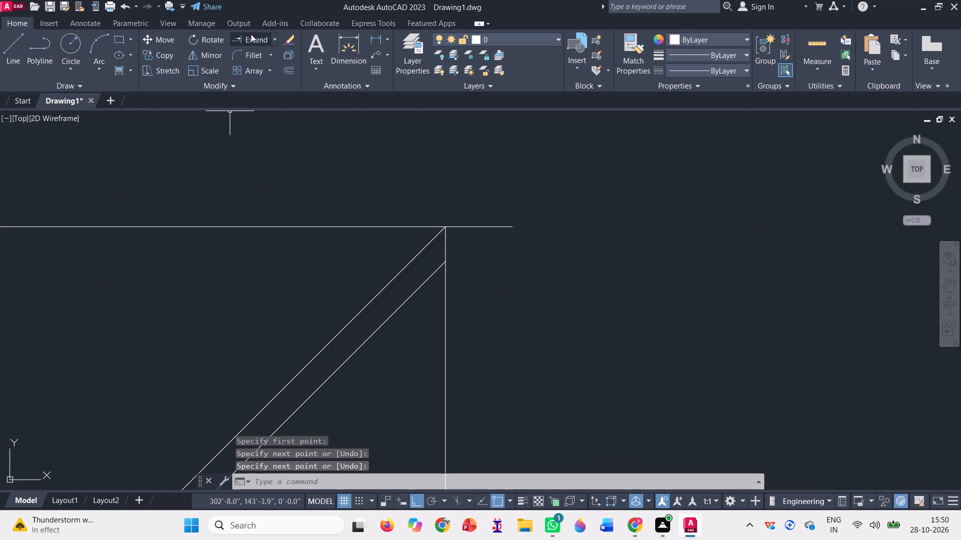
click(251, 34)
click(417, 307)
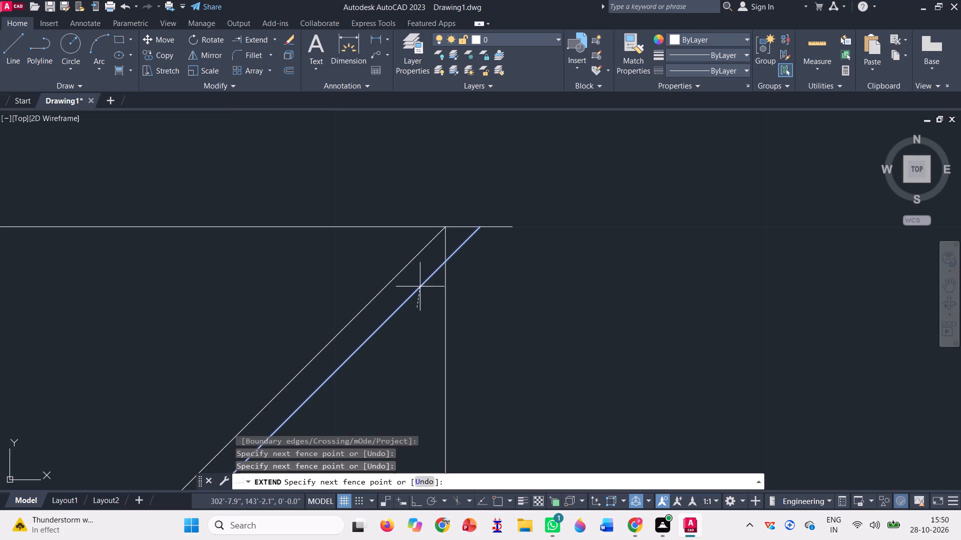
click(419, 284)
key(Escape)
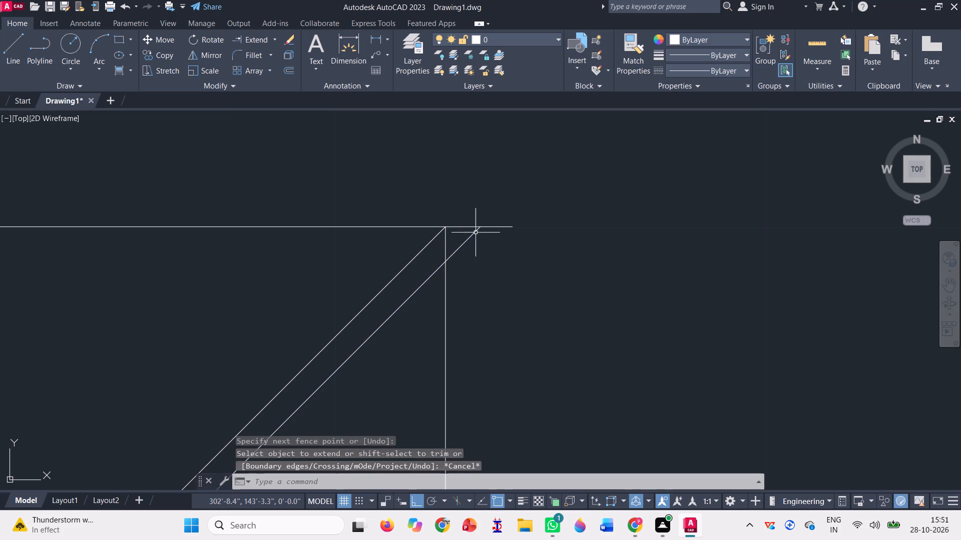
Trim the top-right short line's overhang beyond the rising strip and the guide rectangle's right edge segment inside the strip.
scroll(477, 226, down, 2)
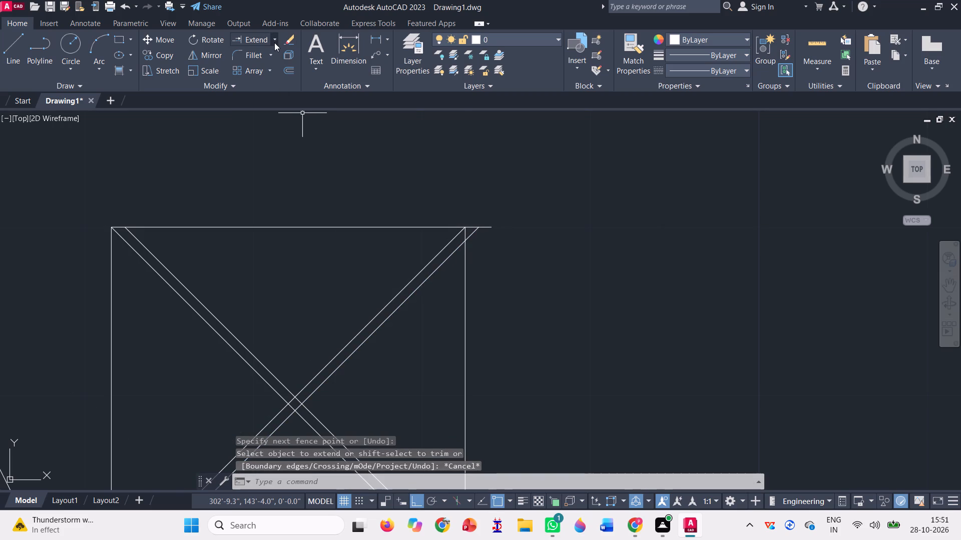
click(276, 41)
click(273, 64)
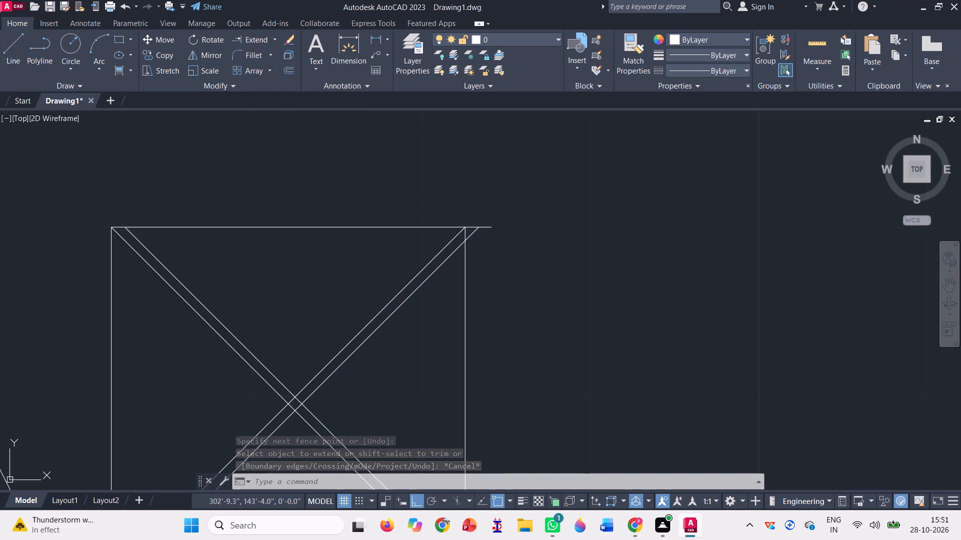
scroll(484, 234, up, 3)
click(484, 214)
click(495, 181)
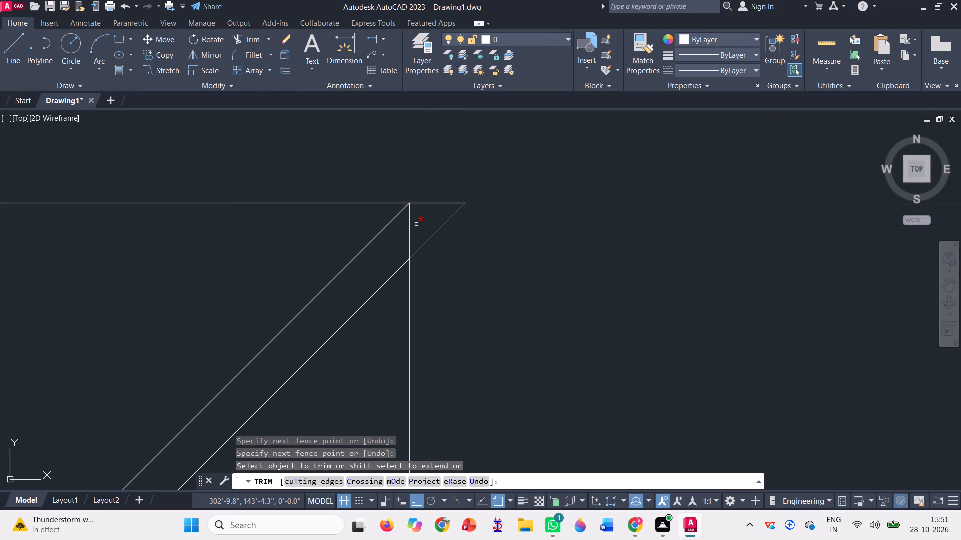
scroll(407, 227, up, 2)
click(409, 227)
click(444, 197)
scroll(418, 198, down, 3)
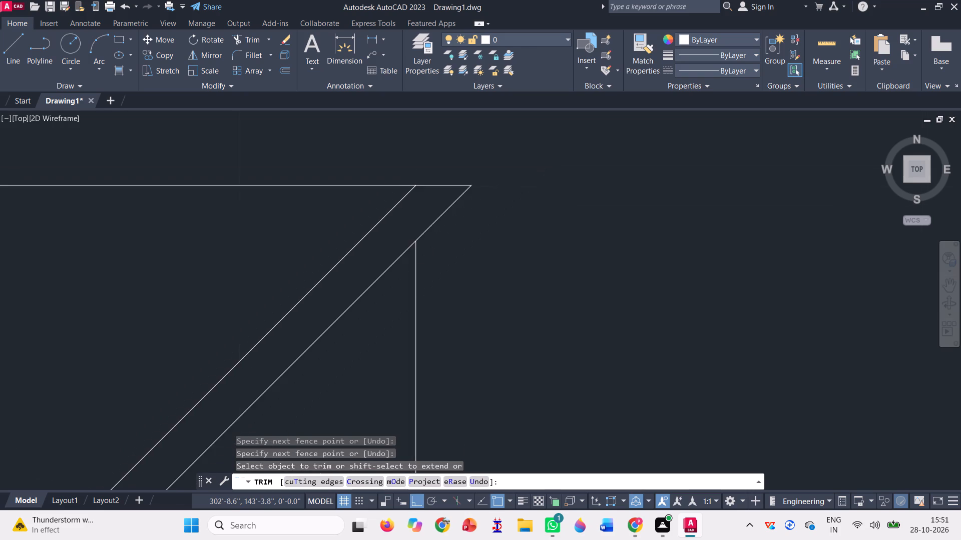
Trim away the guide rectangle's top, left, bottom and right edges between the X's diagonal strips.
scroll(412, 172, down, 1)
click(230, 185)
click(233, 138)
scroll(535, 242, down, 2)
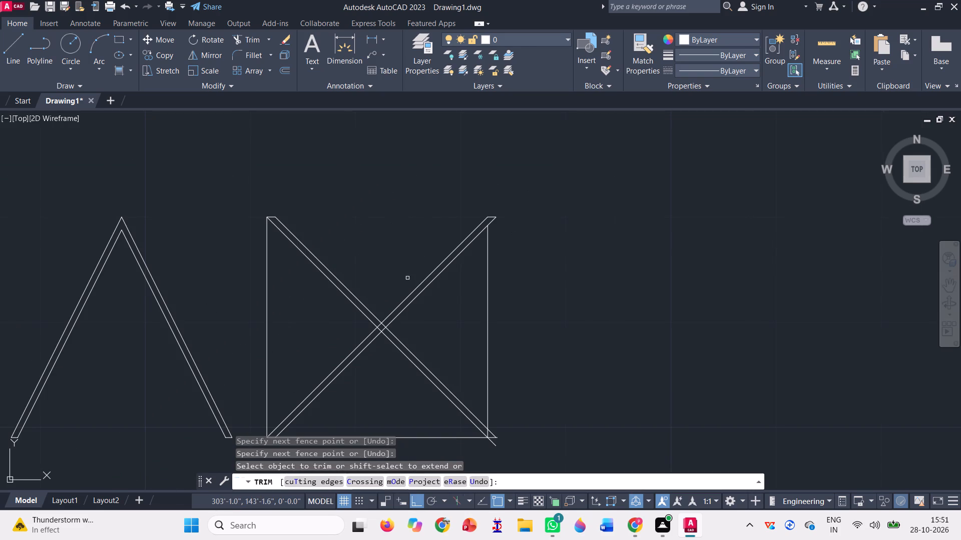
click(309, 286)
click(242, 267)
scroll(331, 209, down, 2)
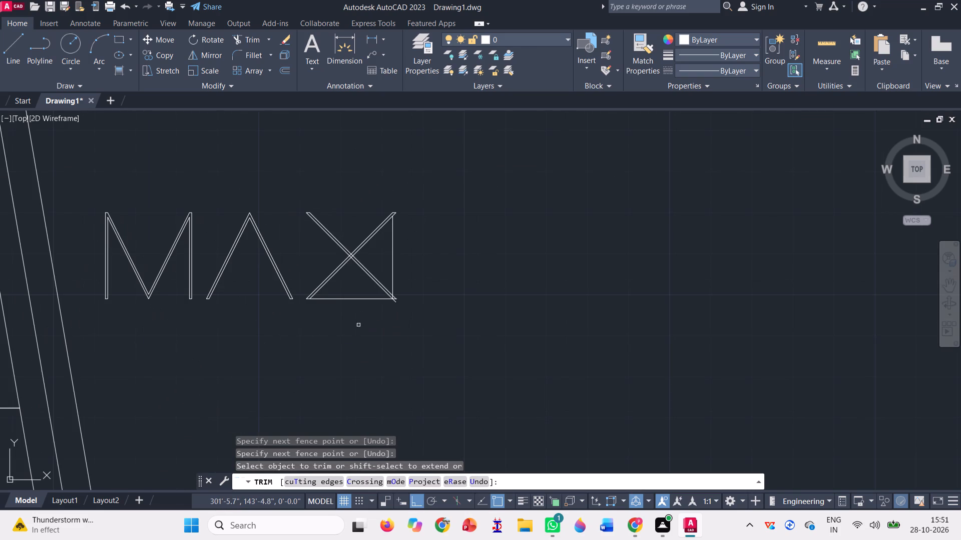
click(362, 330)
click(352, 295)
click(385, 260)
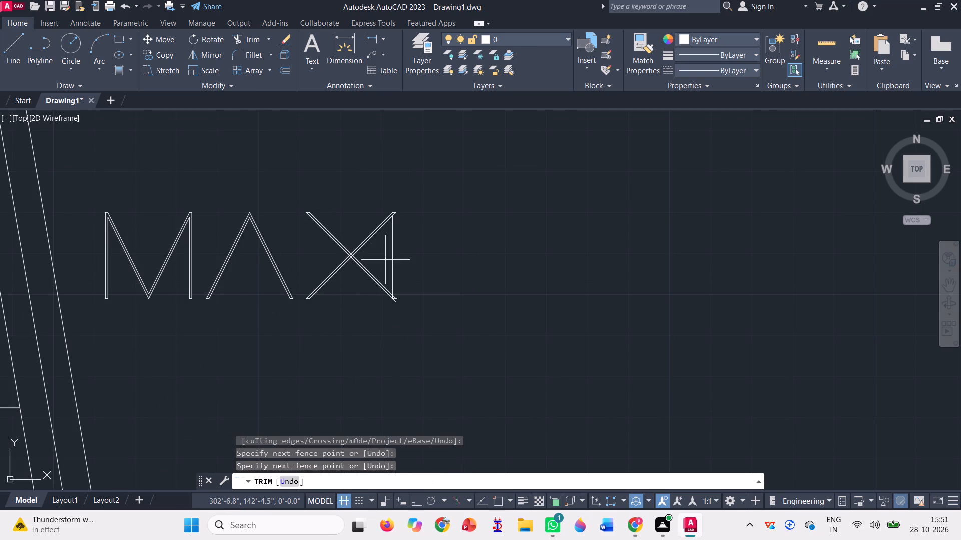
click(410, 255)
Trim the bottom-right corner of the X: the vertical segment inside the strip, the lower line's overhang and the short horizontal line's overhang.
scroll(398, 304, up, 4)
scroll(346, 258, up, 3)
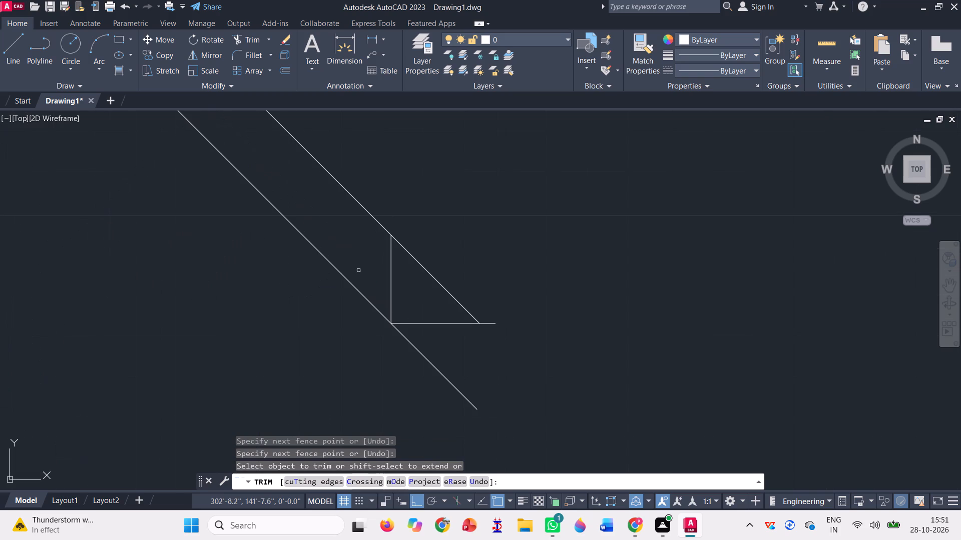
click(389, 279)
click(422, 361)
click(482, 348)
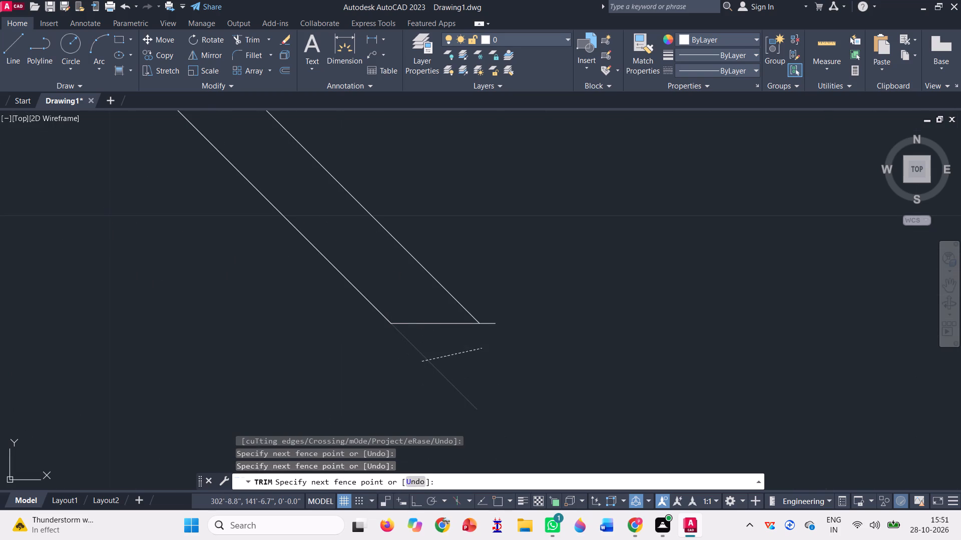
click(489, 336)
click(494, 298)
scroll(477, 350, down, 5)
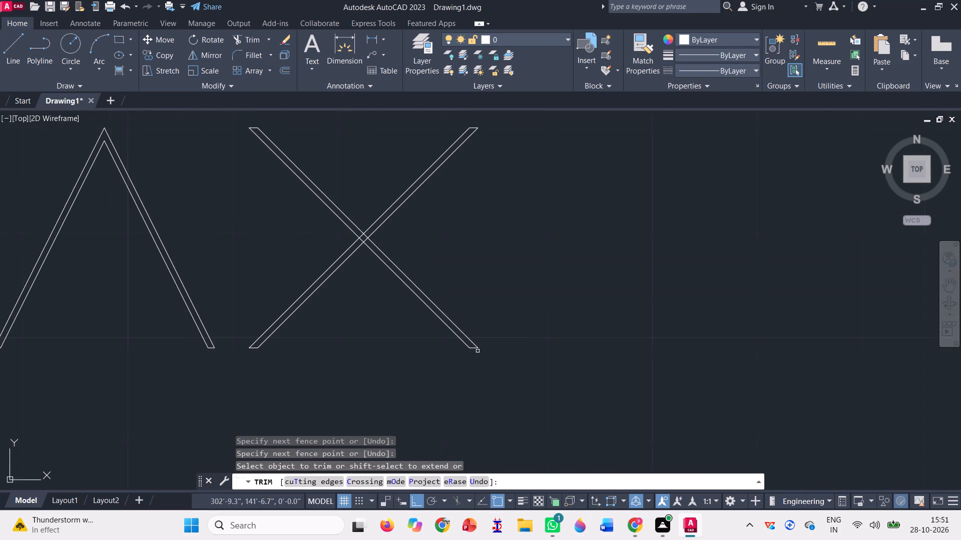
scroll(437, 349, down, 1)
key(Escape)
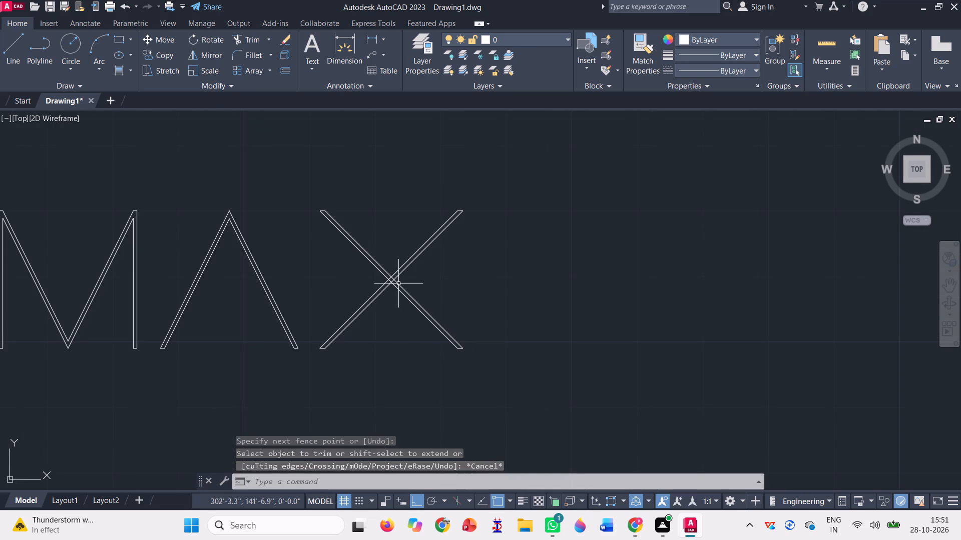
Trim the four crossing line segments at the X's centre so the two strips form one open outline.
click(250, 43)
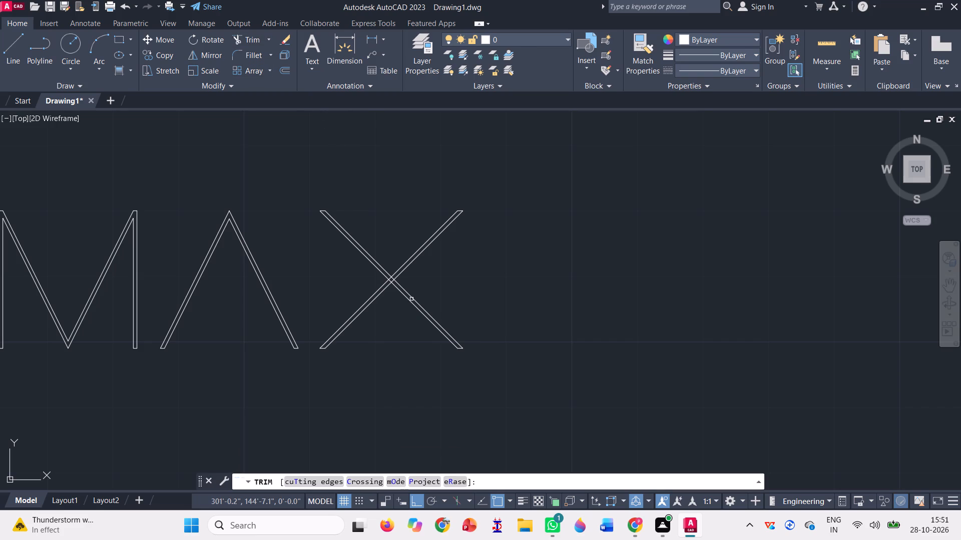
scroll(439, 338, up, 2)
scroll(315, 170, up, 4)
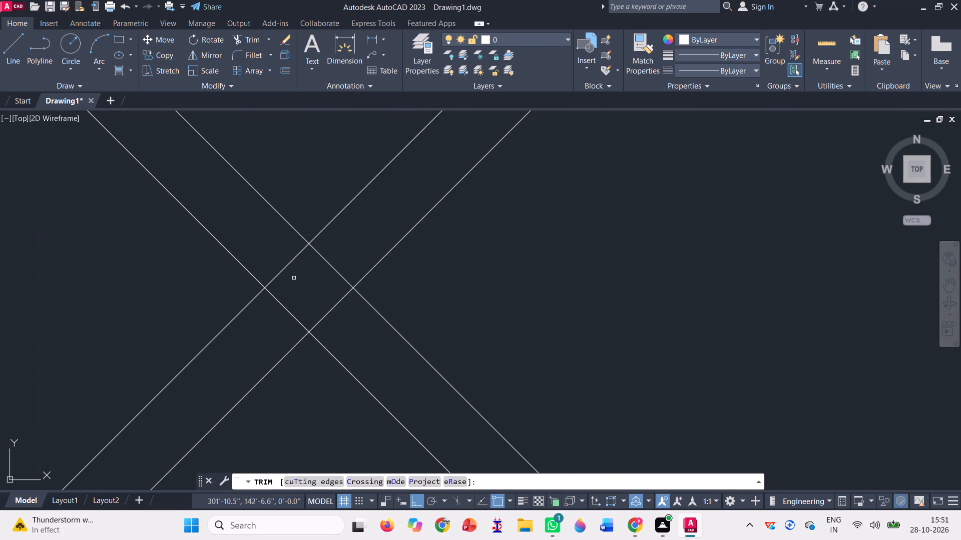
click(270, 307)
click(349, 254)
click(267, 242)
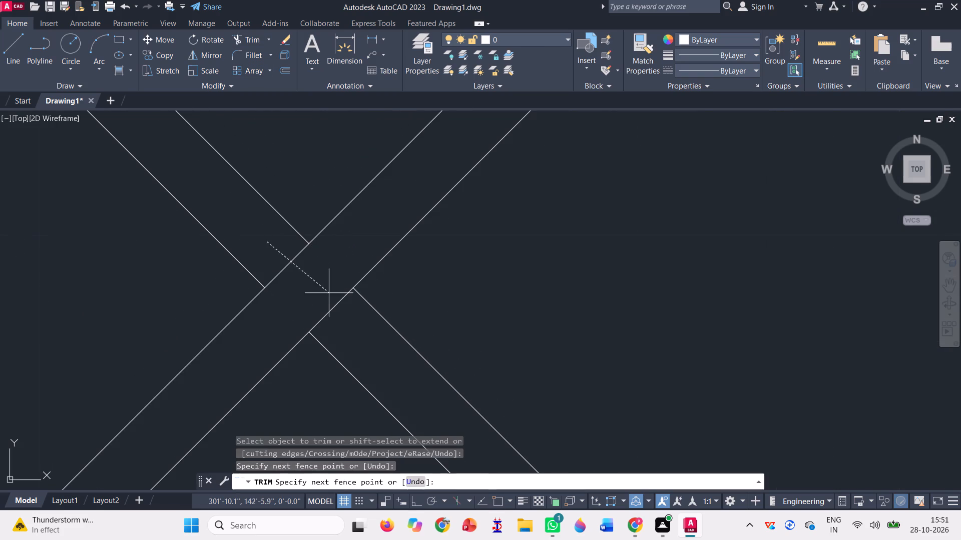
click(351, 315)
scroll(346, 331, down, 7)
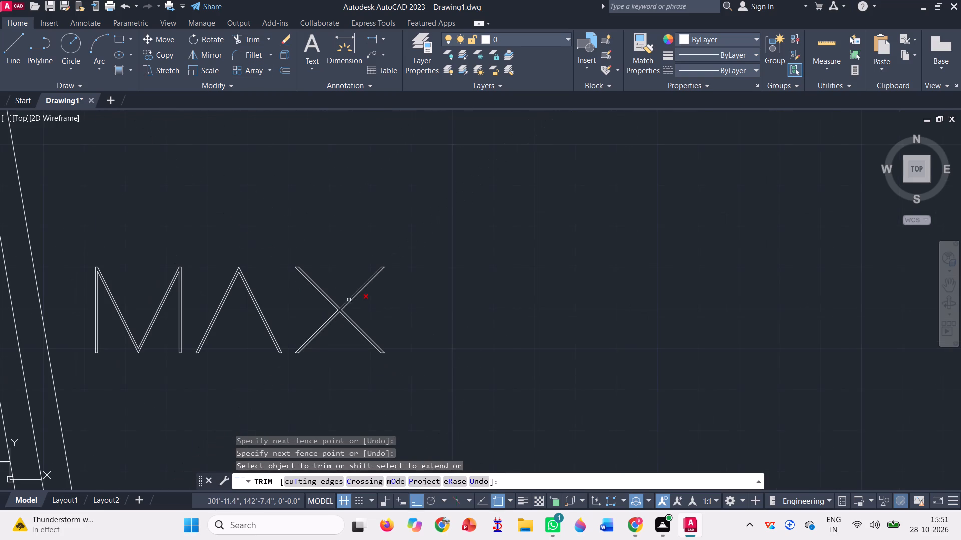
key(Escape)
Copy the X about 2' horizontally from its bottom-left corner, placing a second X beside the first on the same baseline.
scroll(393, 328, down, 1)
click(407, 363)
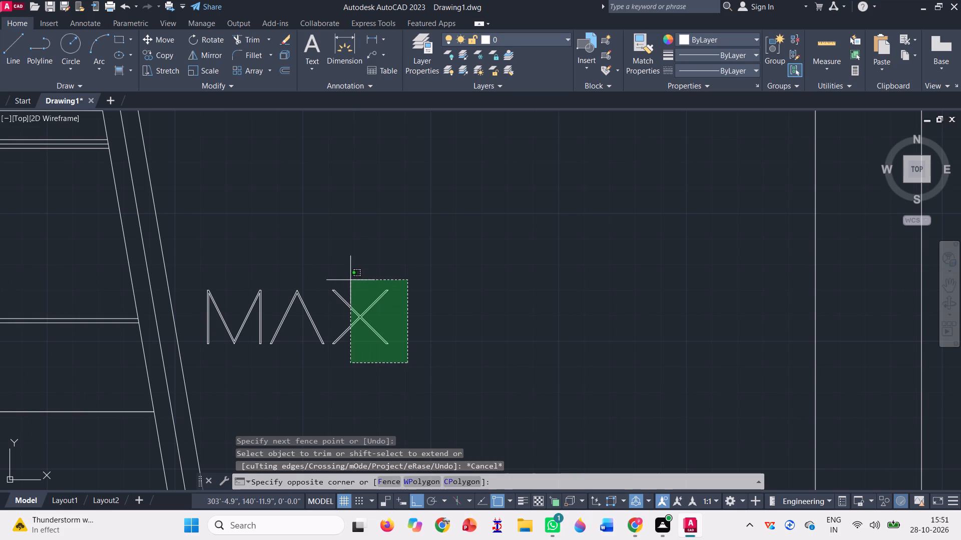
scroll(328, 271, up, 1)
click(328, 271)
key(c)
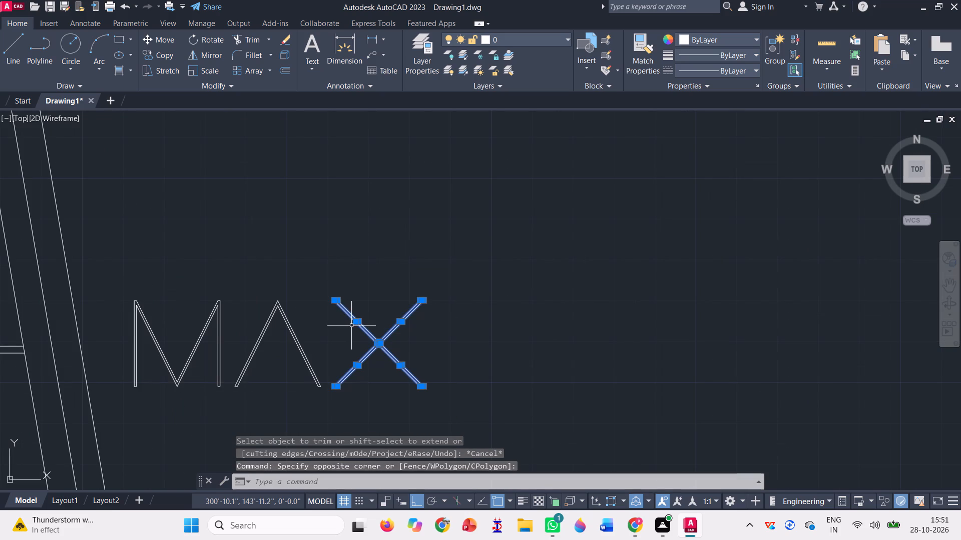
key(o)
key(space)
scroll(350, 392, up, 2)
click(305, 379)
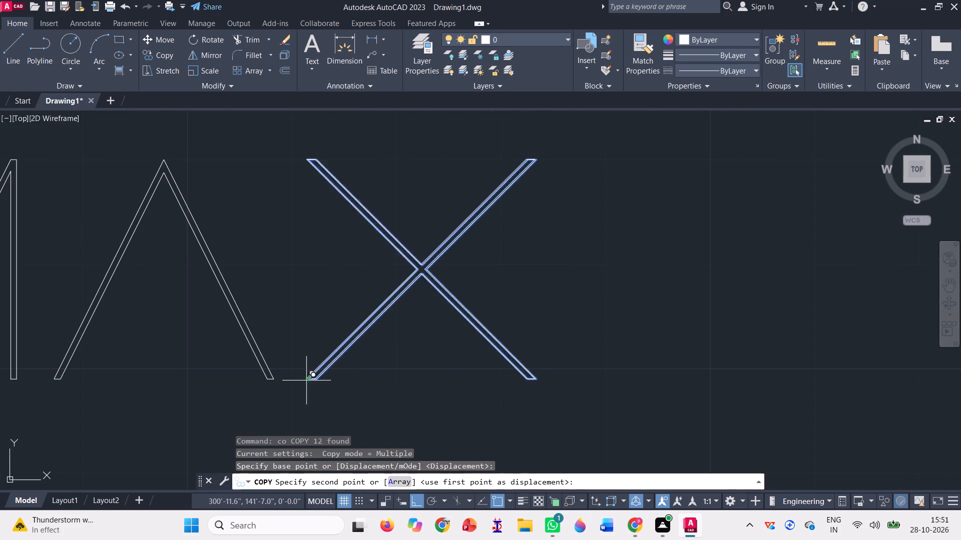
click(568, 381)
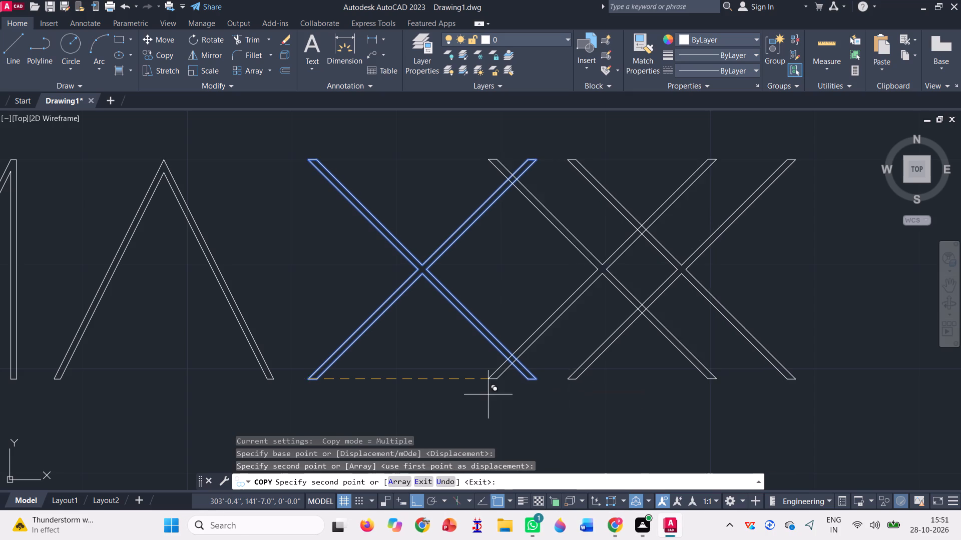
scroll(371, 342, down, 2)
scroll(294, 318, down, 1)
key(space)
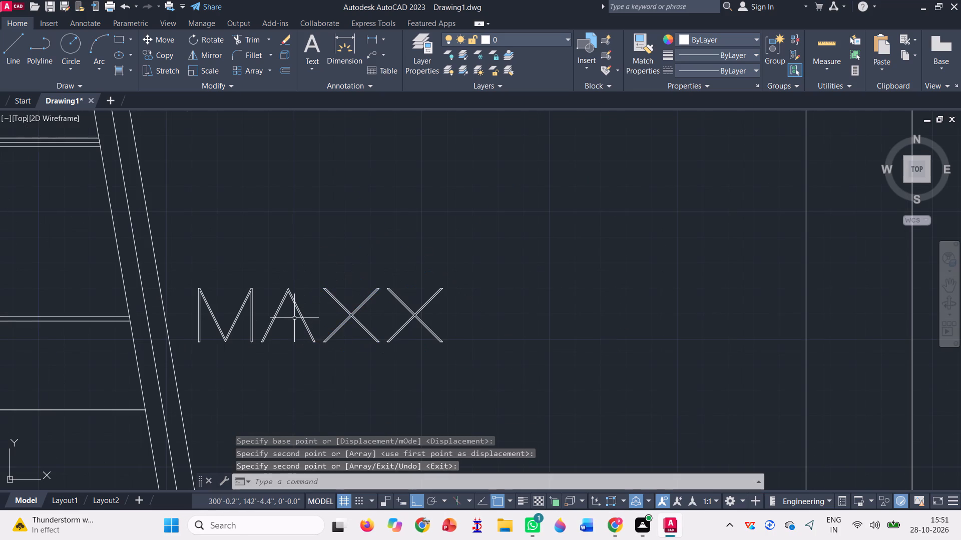
Copy the letter A twice along the baseline beyond the second X, one about 7'-9" away and one farther along before the vertical lines.
scroll(284, 326, up, 1)
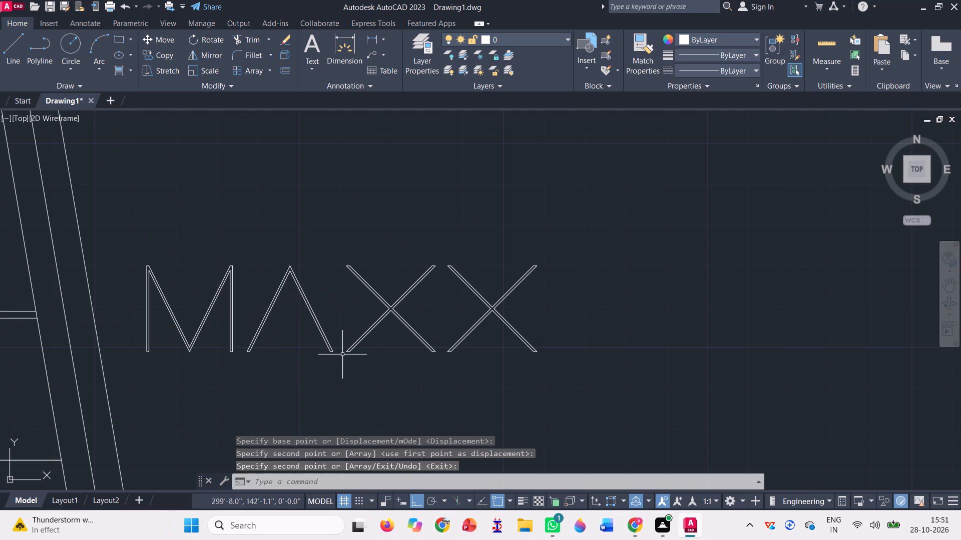
click(338, 356)
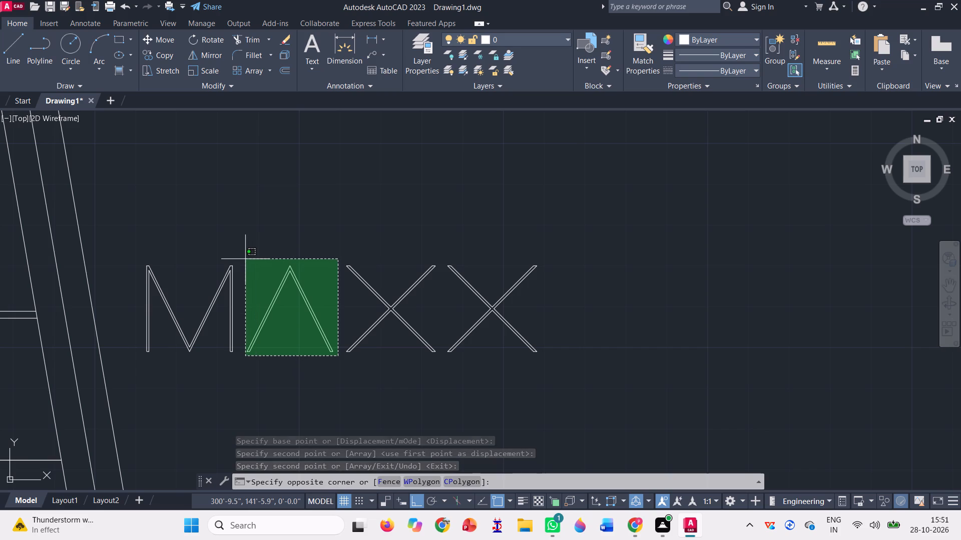
click(245, 259)
key(c)
key(o)
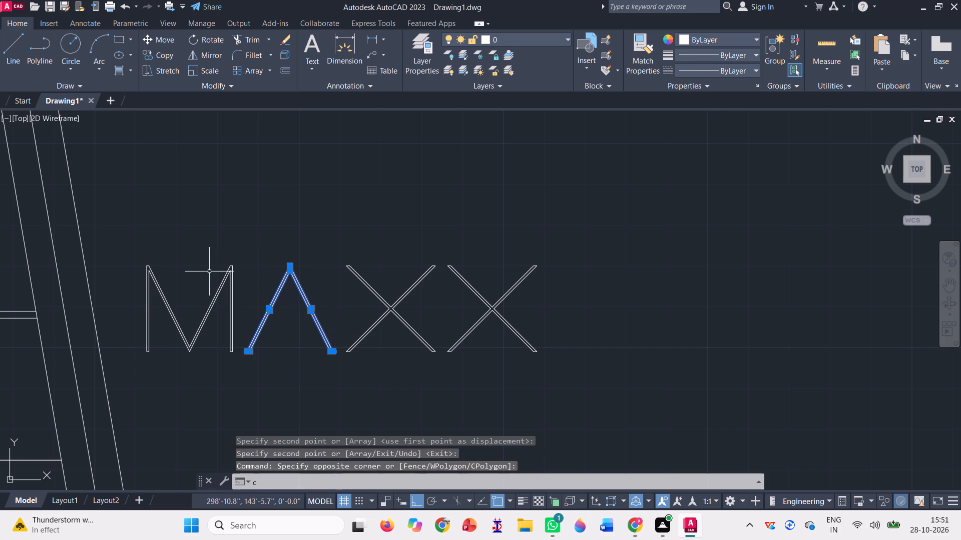
key(space)
scroll(254, 357, up, 3)
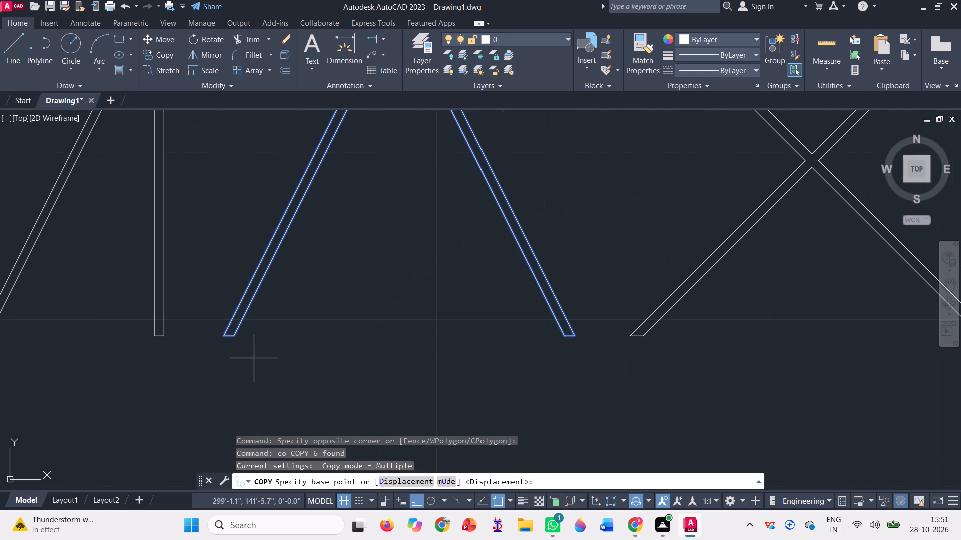
click(222, 333)
scroll(196, 341, down, 3)
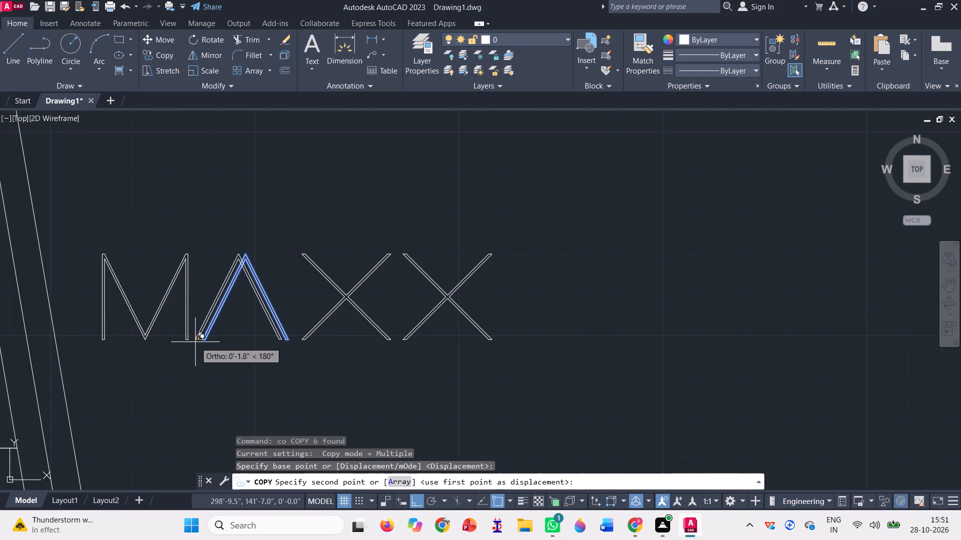
scroll(195, 342, down, 1)
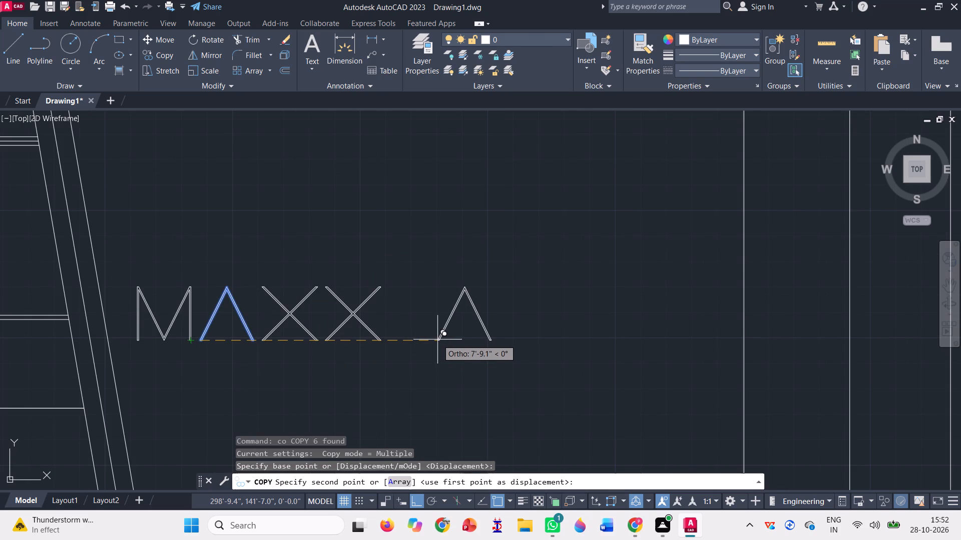
click(437, 339)
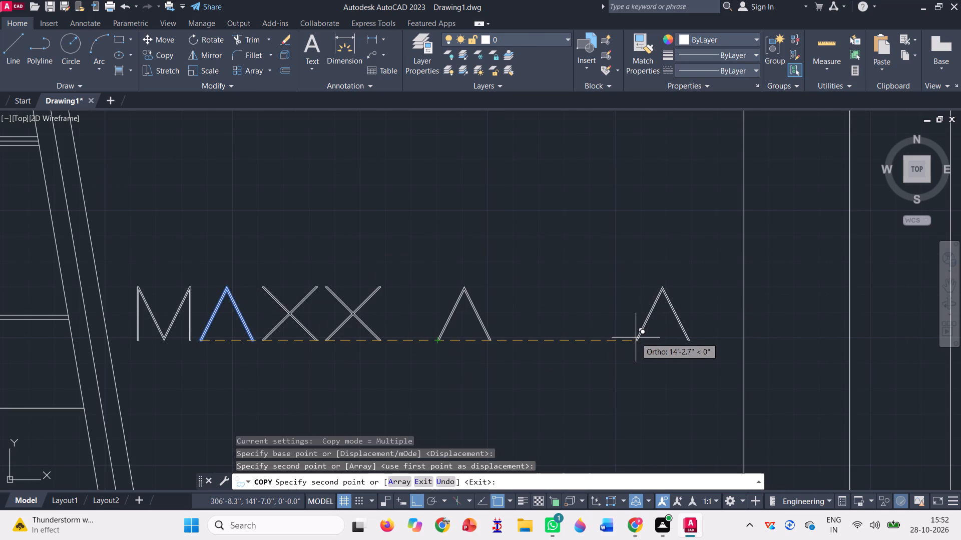
click(651, 339)
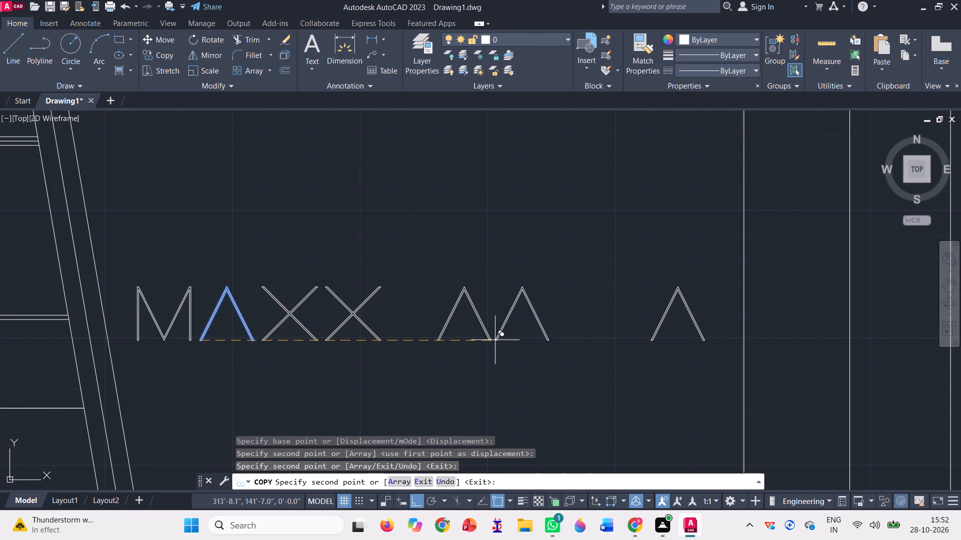
key(Escape)
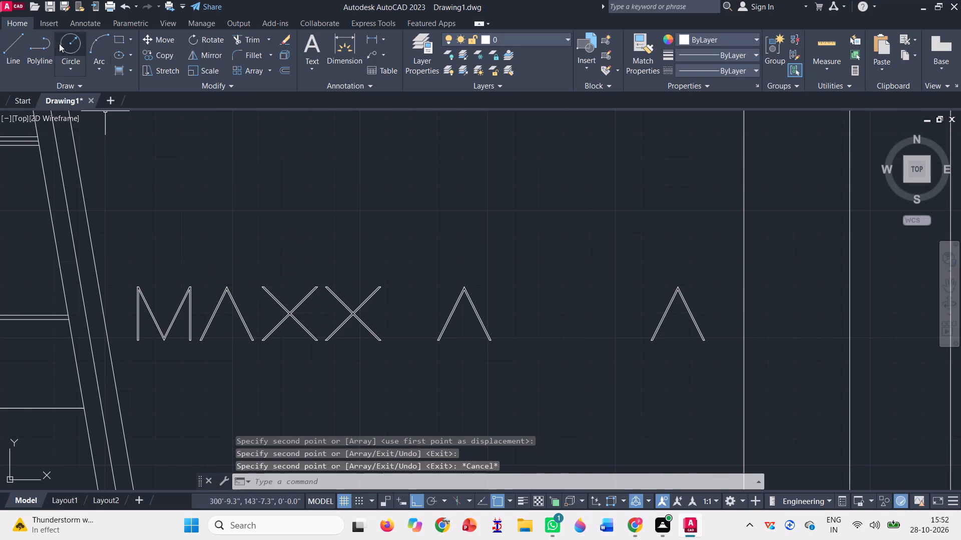
Draw a guide rectangle around the letter M from its bottom-left corner to its top-right corner.
click(118, 37)
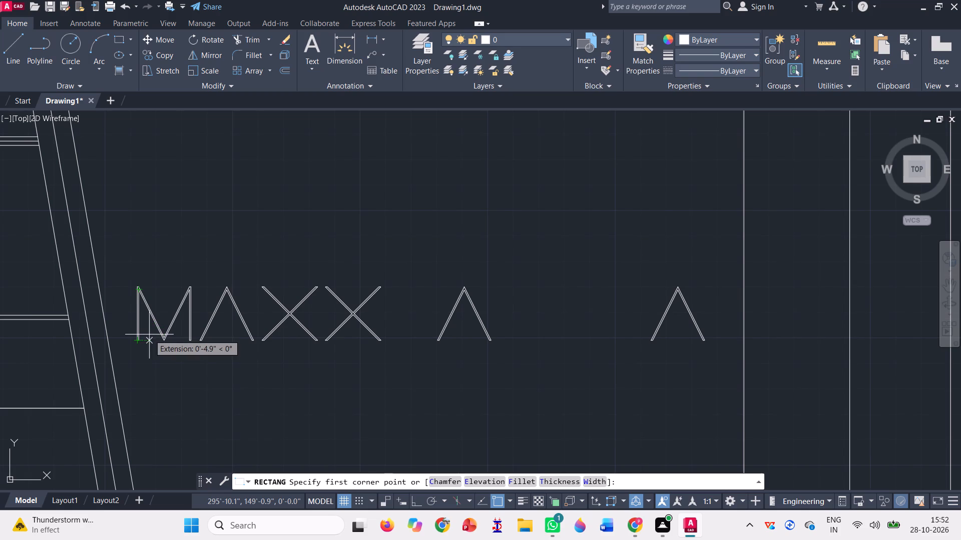
scroll(141, 336, up, 5)
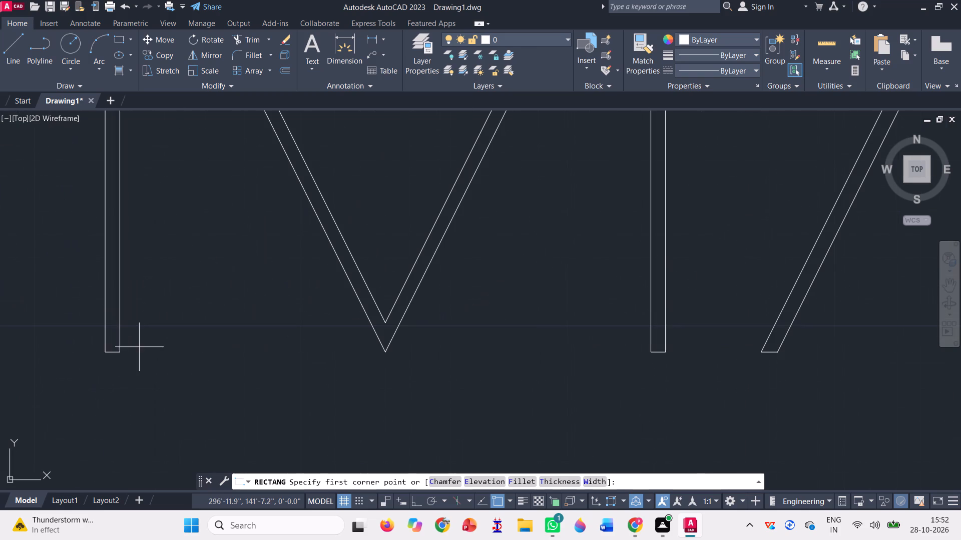
click(104, 353)
scroll(92, 364, down, 1)
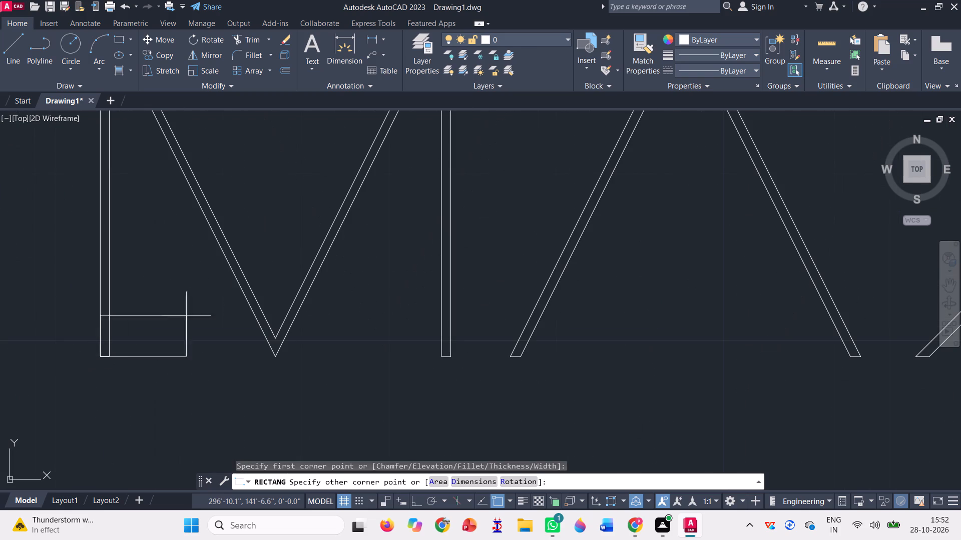
scroll(196, 315, down, 2)
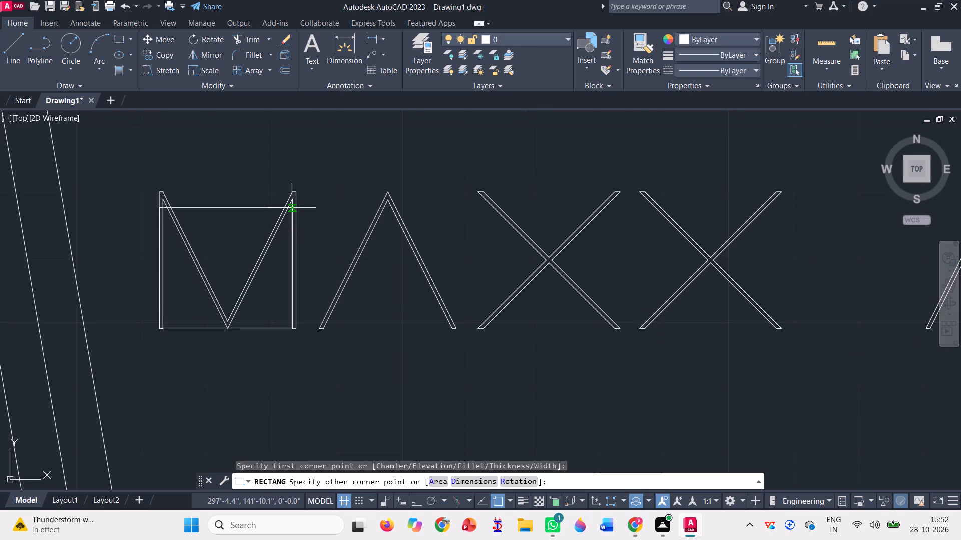
scroll(292, 206, up, 2)
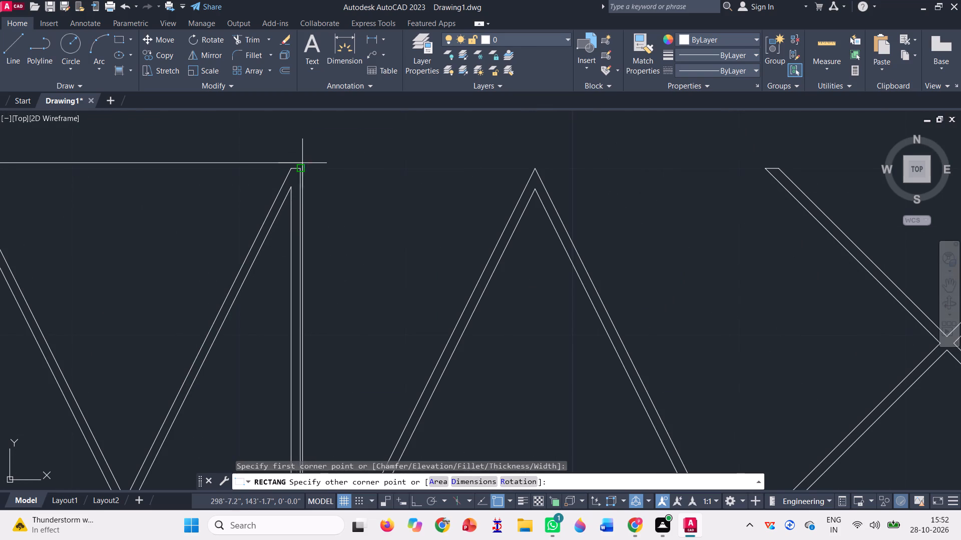
click(299, 167)
scroll(209, 201, down, 2)
Move the guide rectangle from the M's bottom-left corner about 11'-11.8" horizontally along the baseline, just past the A after the second X.
click(172, 212)
click(157, 178)
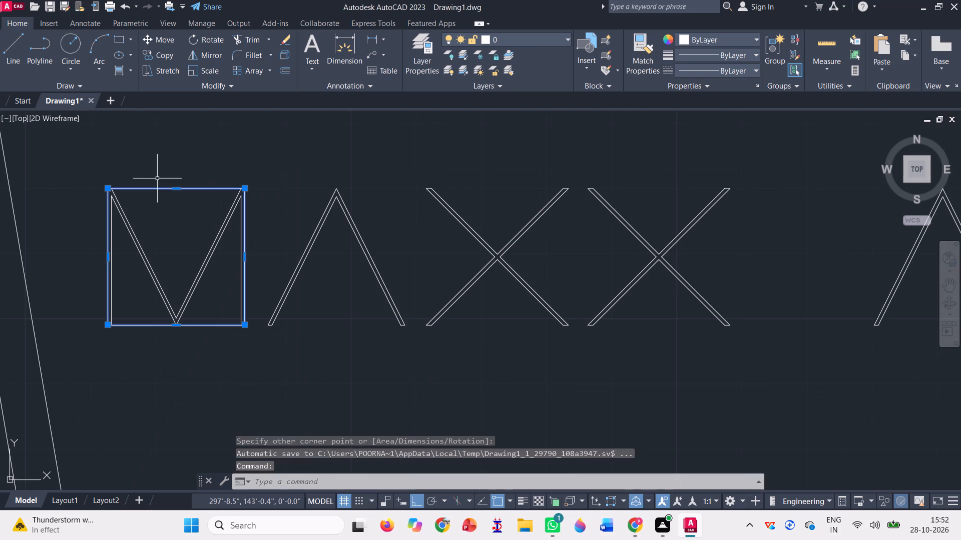
key(c)
key(BackSpace)
text(m)
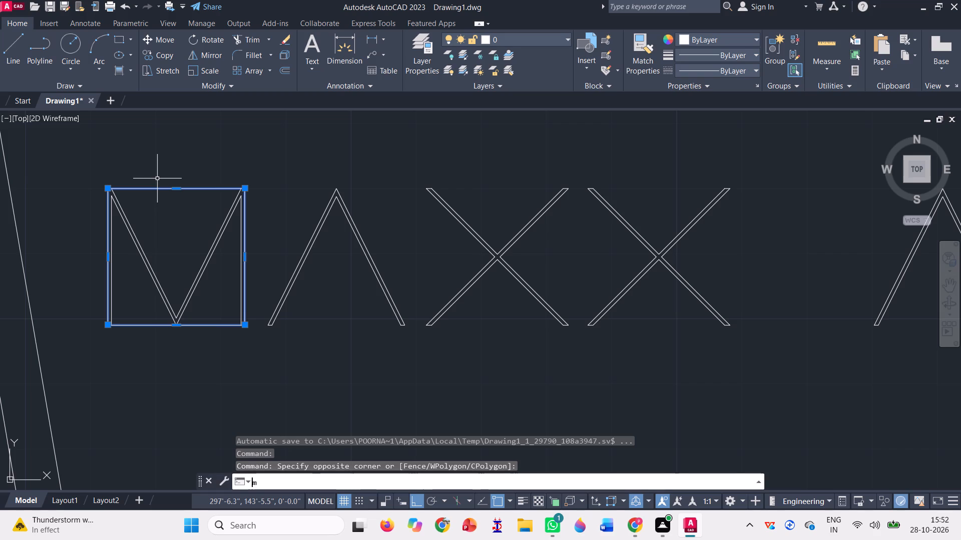
key(space)
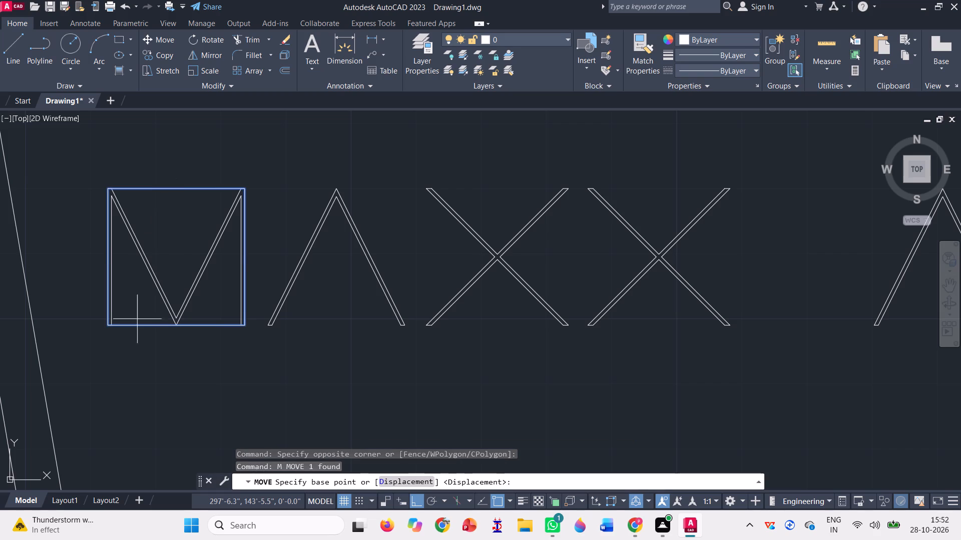
click(104, 324)
scroll(56, 325, down, 2)
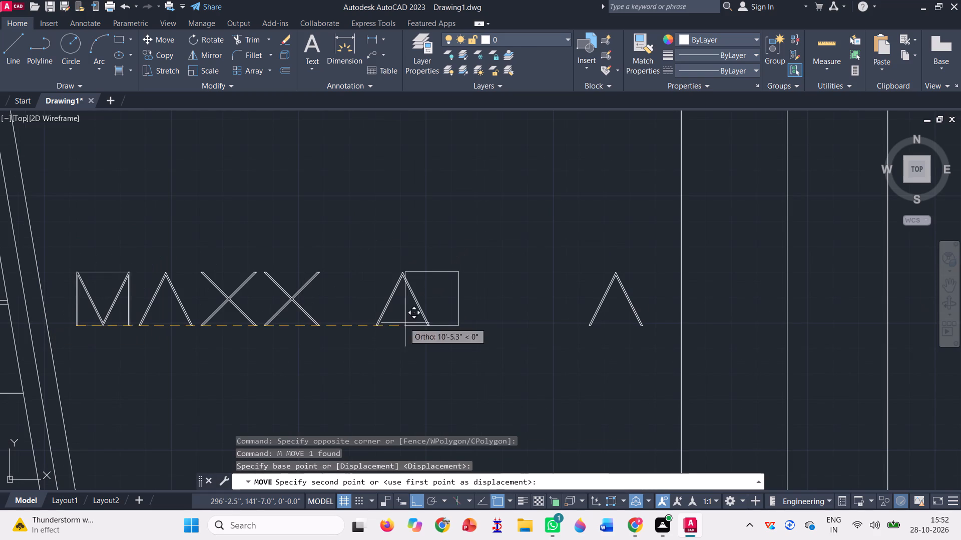
scroll(432, 319, up, 2)
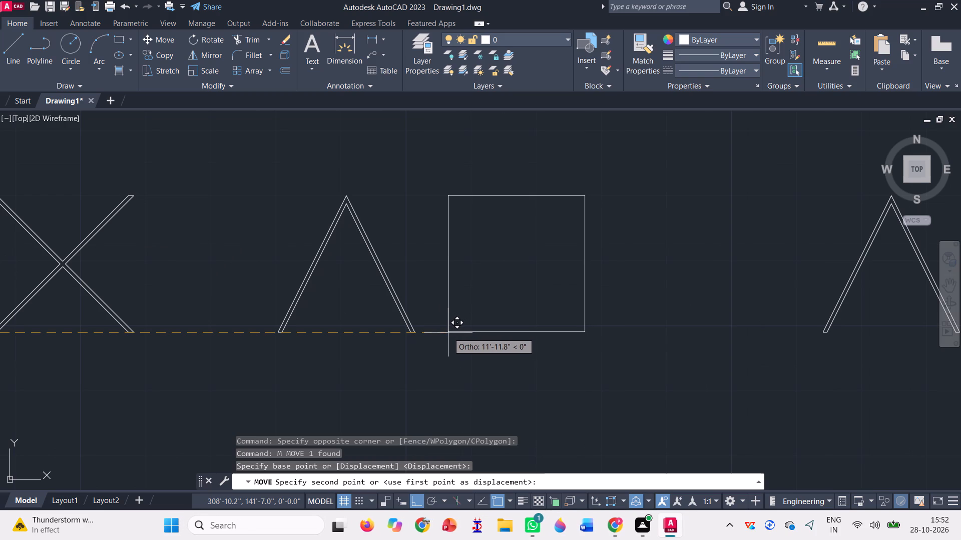
click(447, 332)
Draw a narrower rectangle inside the guide rectangle, spanning from its top edge to its bottom edge with a small margin on each side.
scroll(418, 323, down, 1)
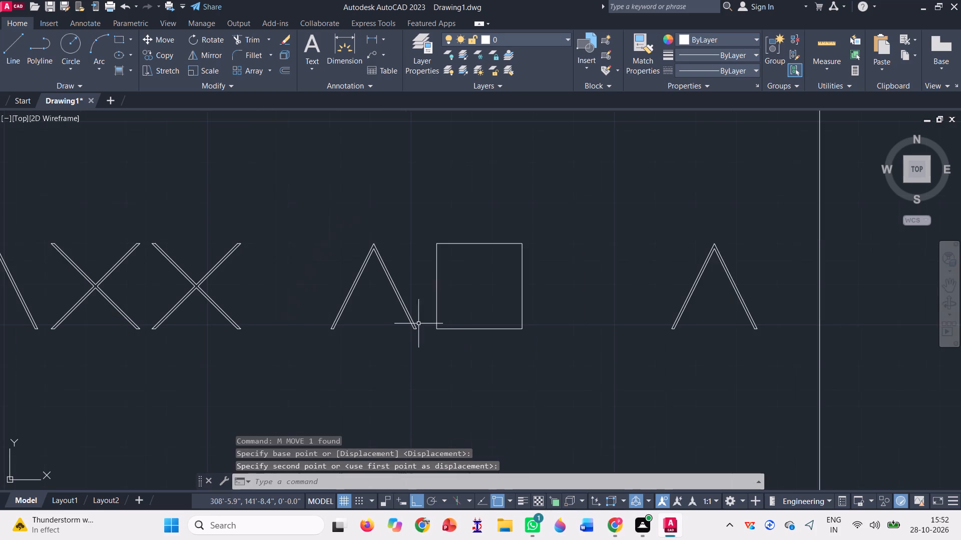
scroll(477, 300, down, 1)
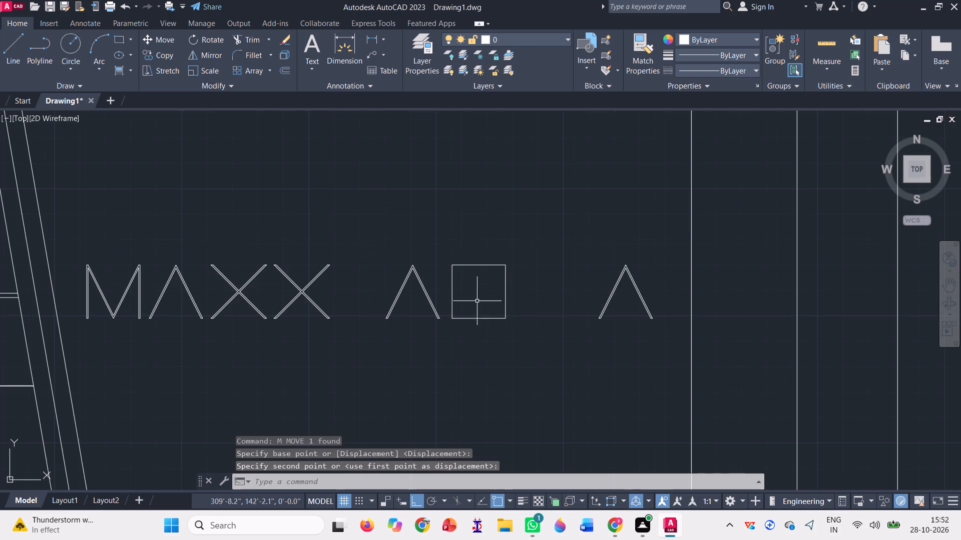
scroll(519, 300, up, 1)
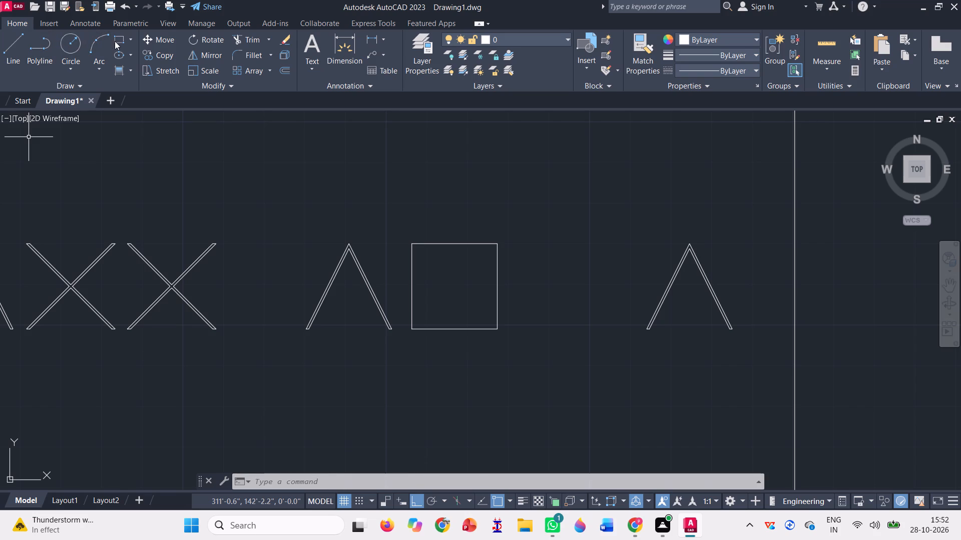
click(117, 40)
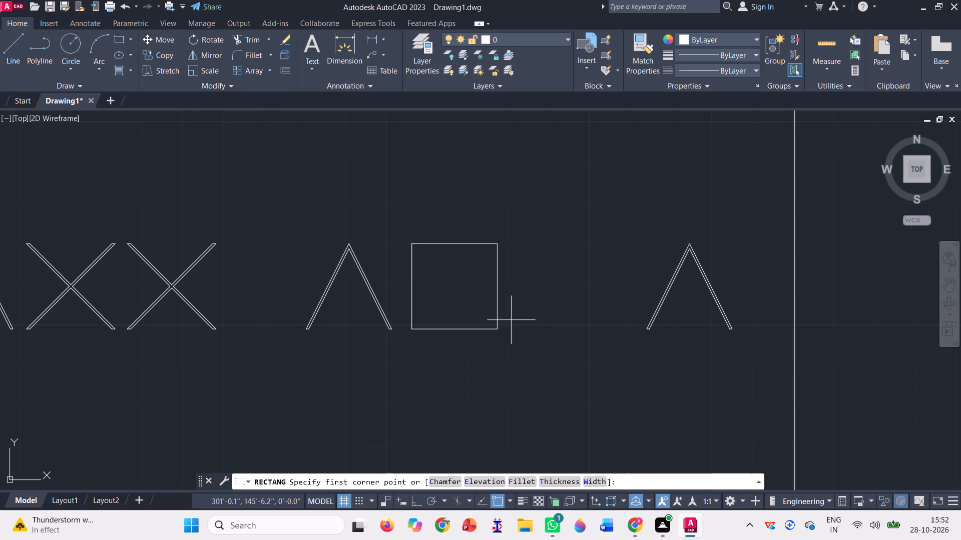
scroll(419, 244, up, 2)
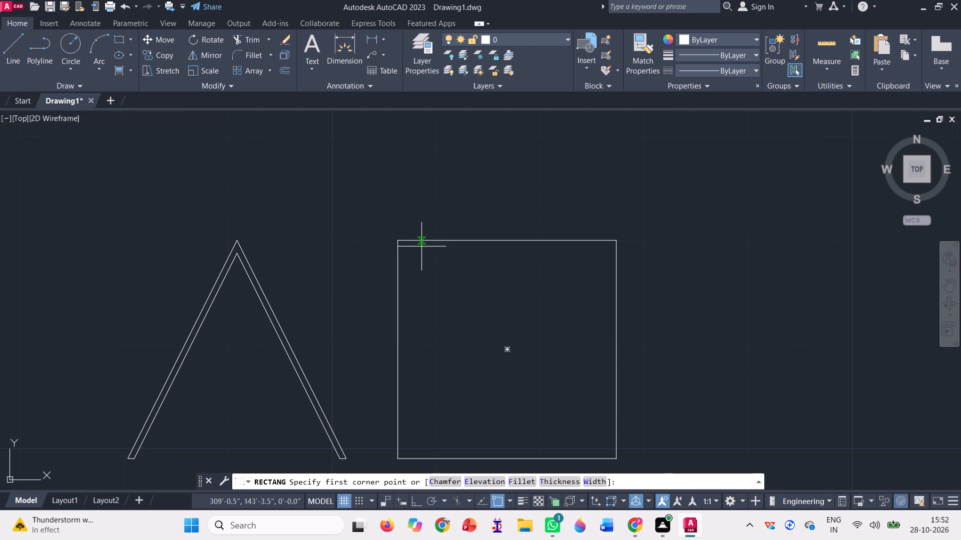
click(413, 240)
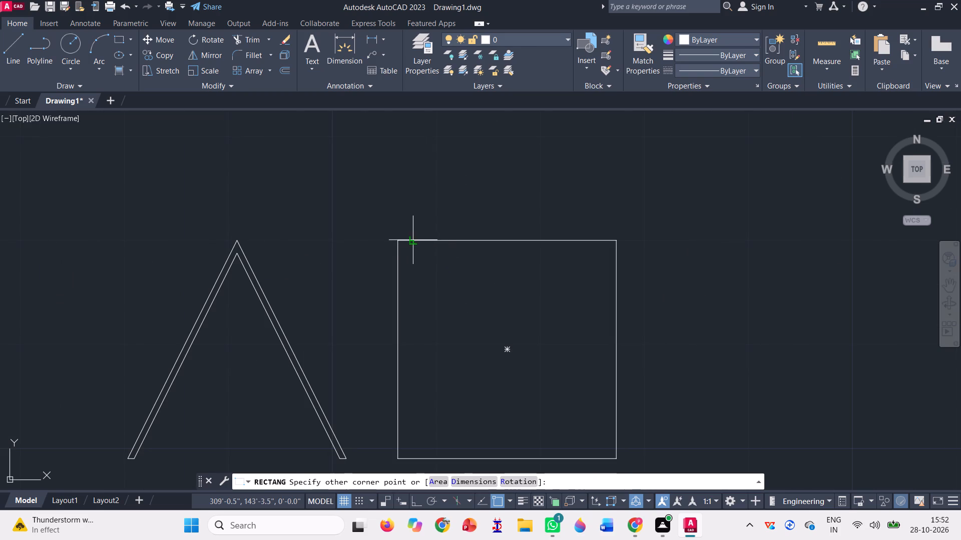
scroll(428, 274, down, 2)
scroll(484, 337, up, 2)
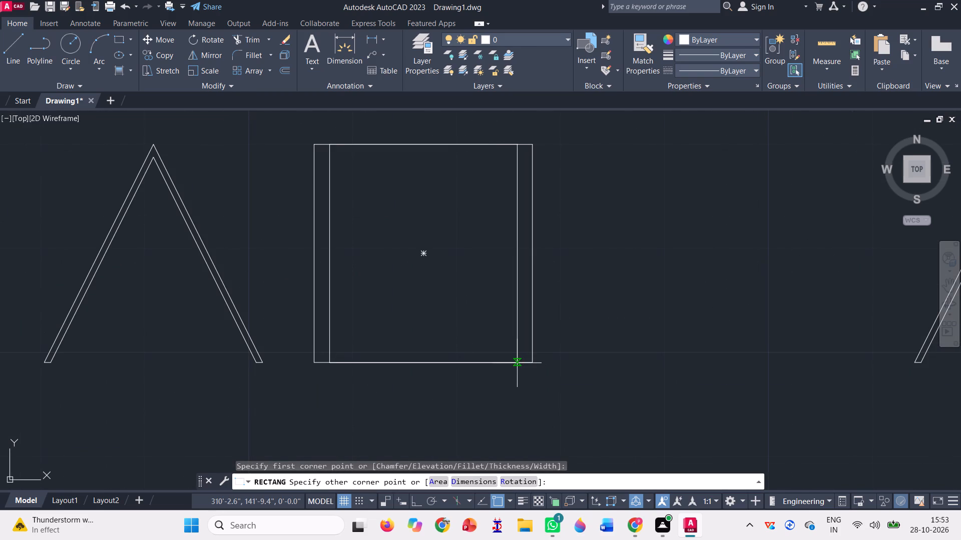
click(517, 362)
Offset the narrower inner rectangle outward by 0.5".
scroll(390, 331, down, 1)
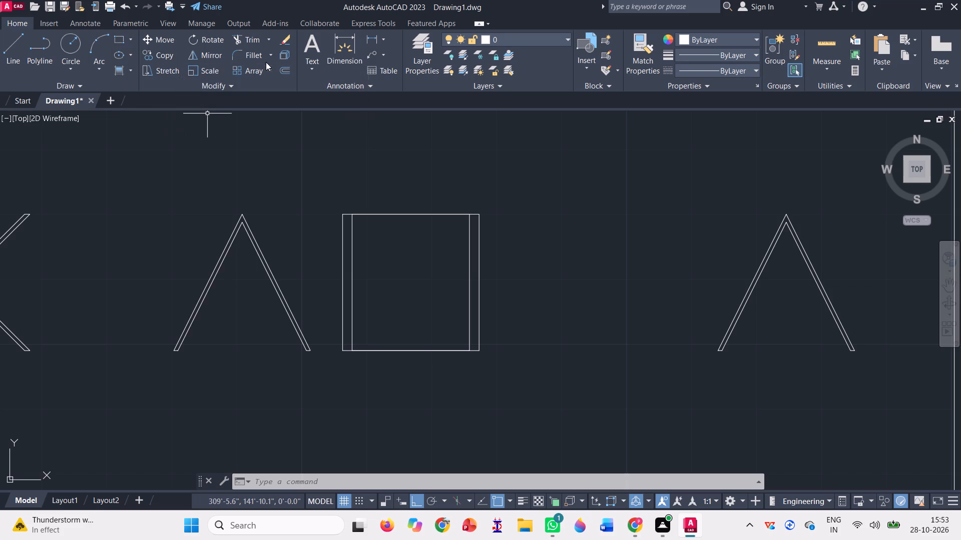
click(284, 67)
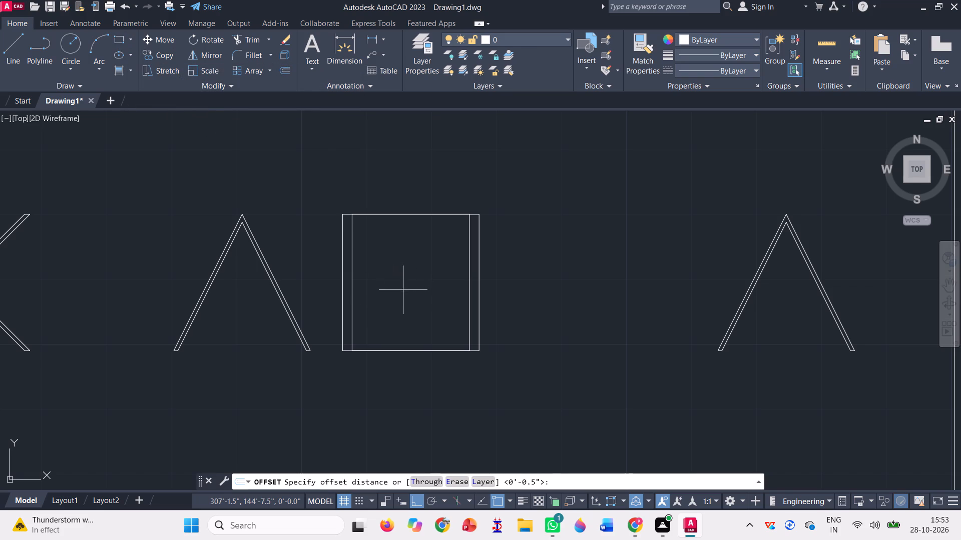
key(space)
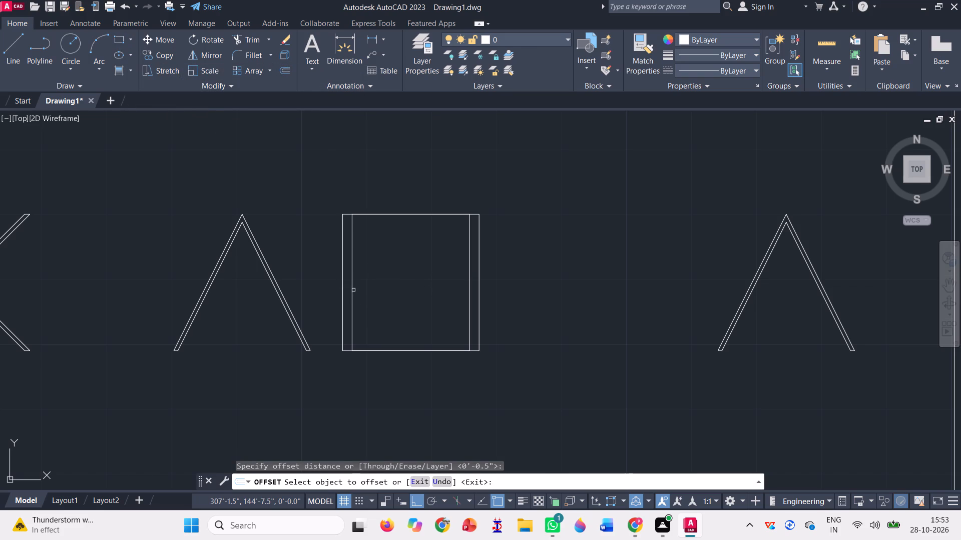
click(354, 288)
click(353, 288)
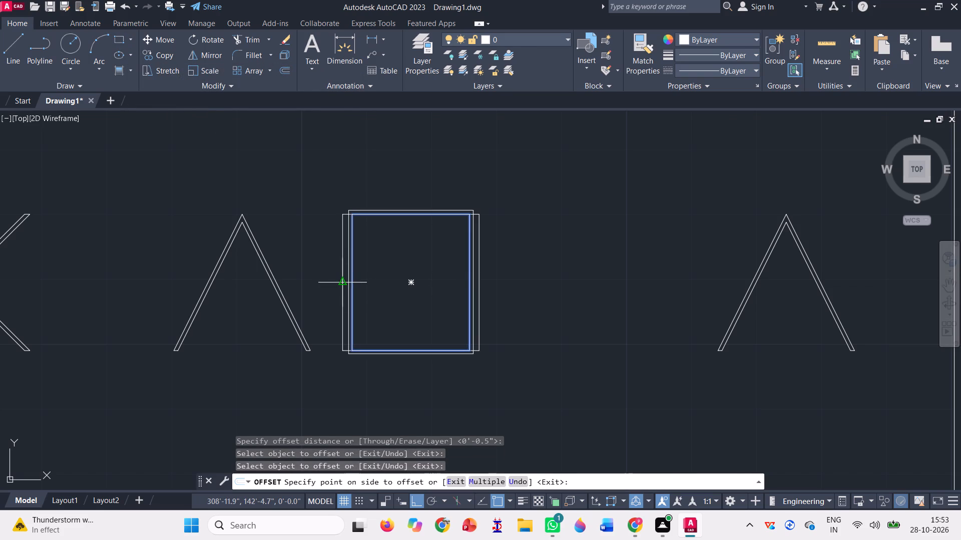
scroll(342, 280, up, 2)
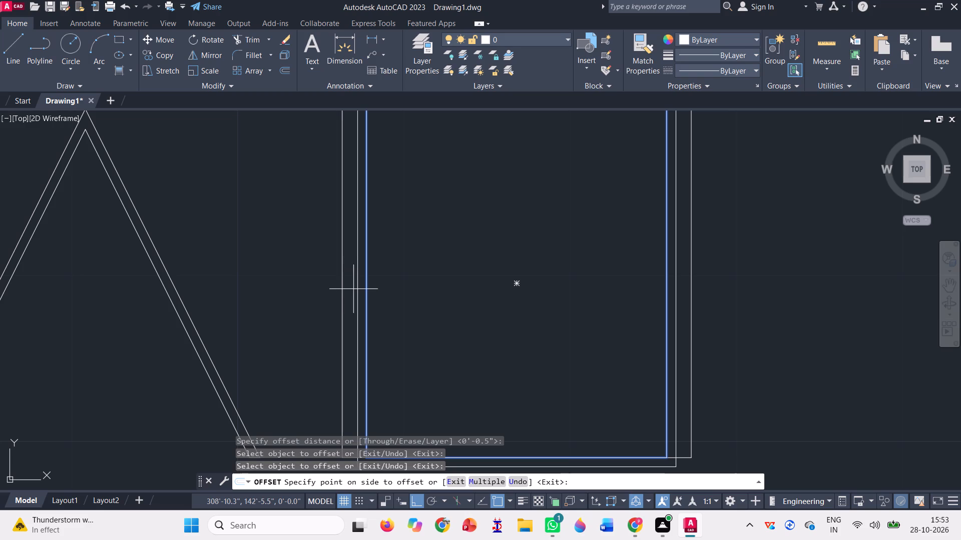
click(356, 290)
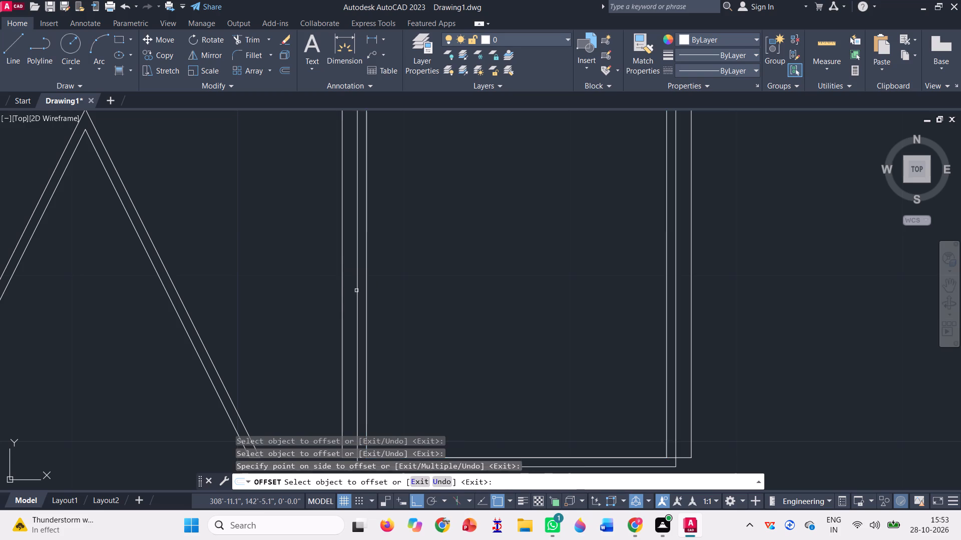
Trim away the part of the offset rectangle that extends above the guide rectangle's top edge.
scroll(349, 284, down, 2)
click(267, 39)
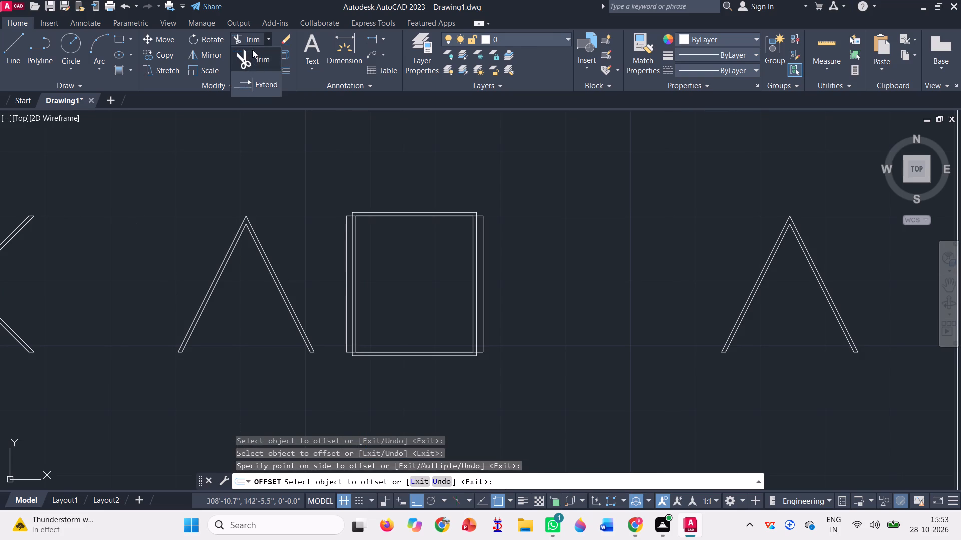
click(252, 60)
scroll(397, 209, up, 2)
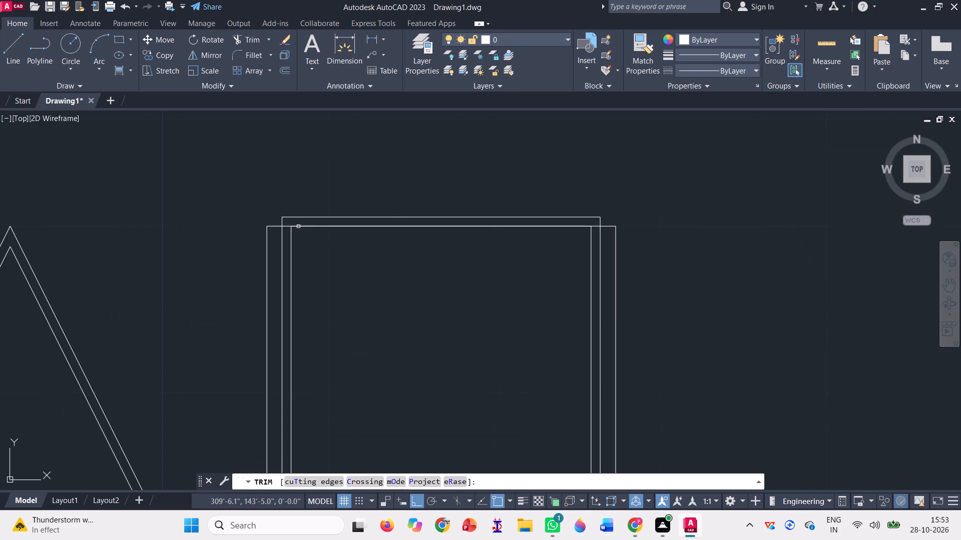
scroll(284, 232, up, 3)
click(270, 191)
click(281, 167)
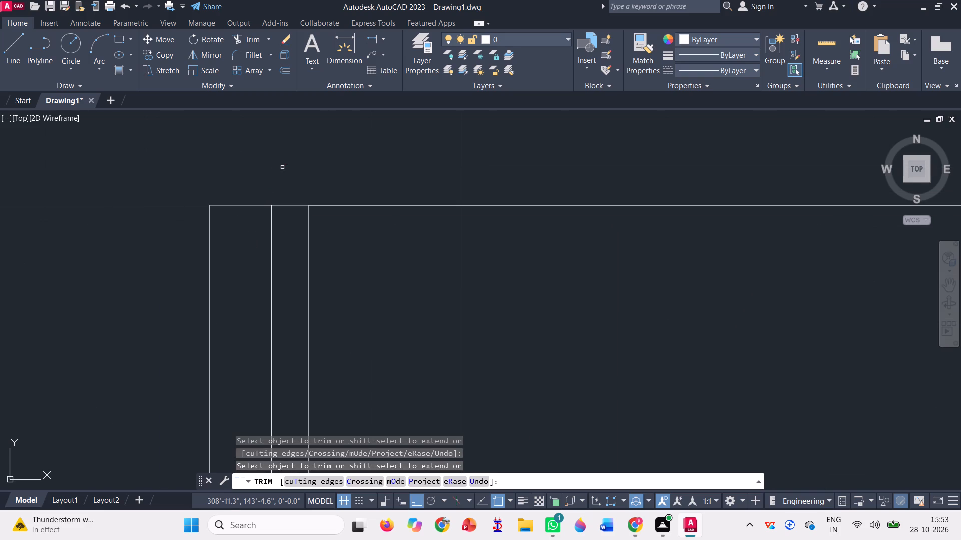
scroll(294, 166, down, 3)
scroll(619, 165, up, 3)
click(560, 183)
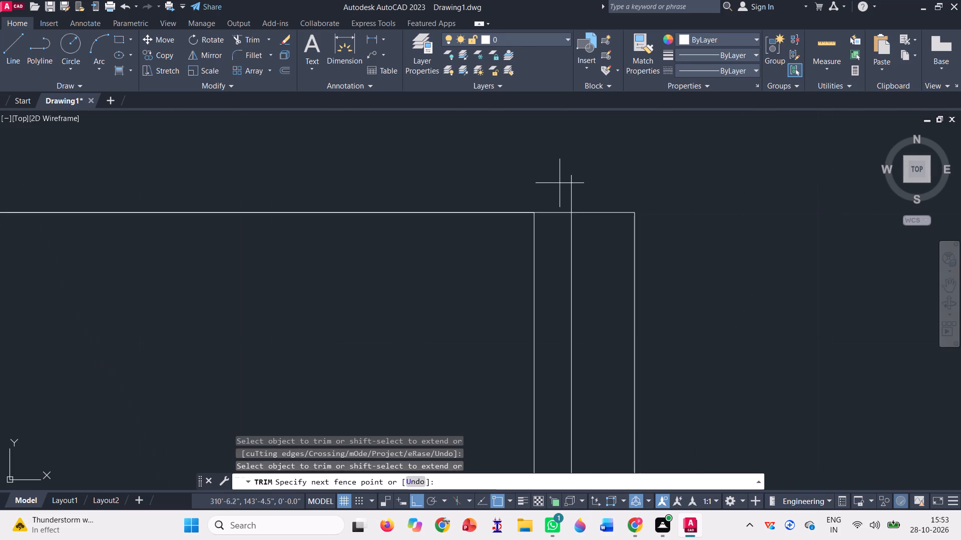
click(593, 196)
scroll(586, 185, down, 5)
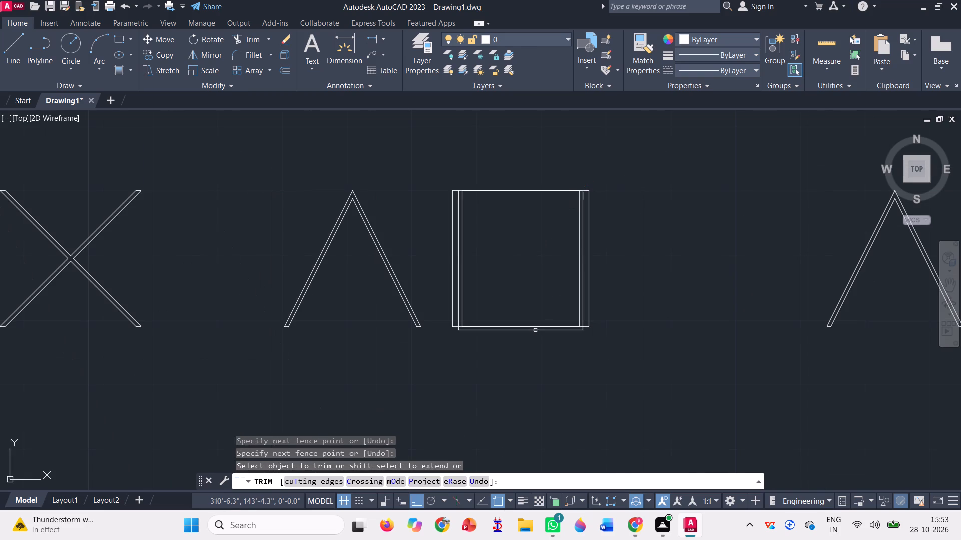
key(Escape)
Move both inner outlines vertically so the outer one's bottom edge lies on the guide rectangle's bottom edge.
scroll(453, 306, up, 2)
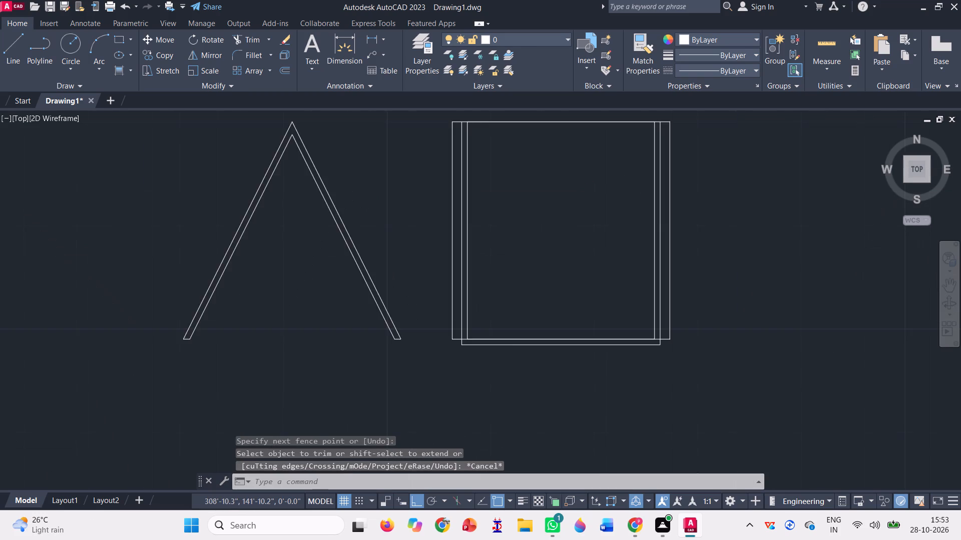
click(480, 313)
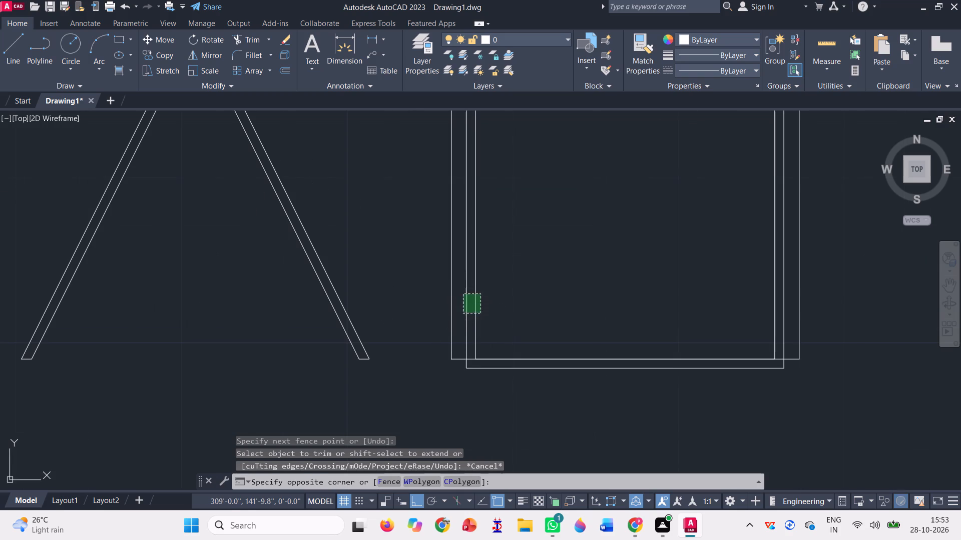
click(463, 294)
scroll(457, 341, down, 2)
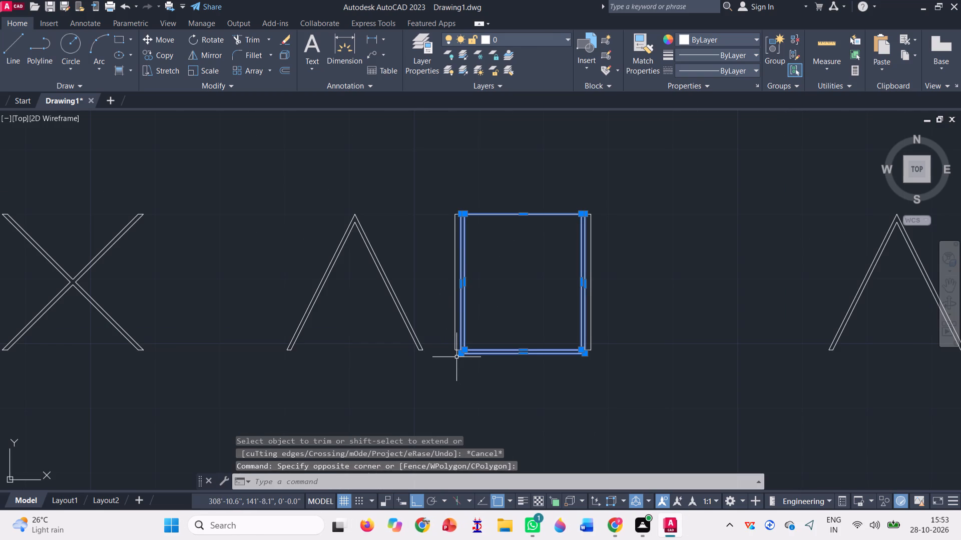
text(m)
key(space)
scroll(471, 355, up, 3)
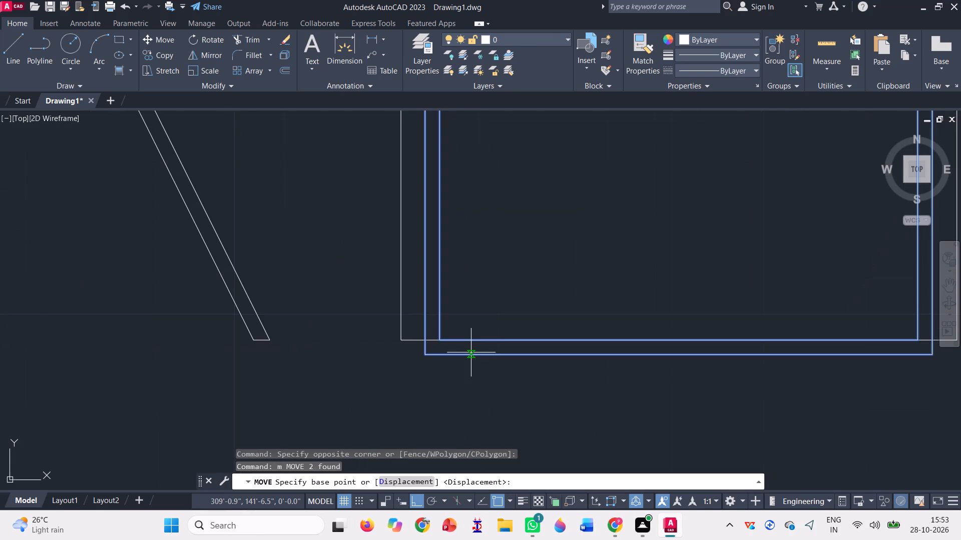
click(427, 353)
click(423, 340)
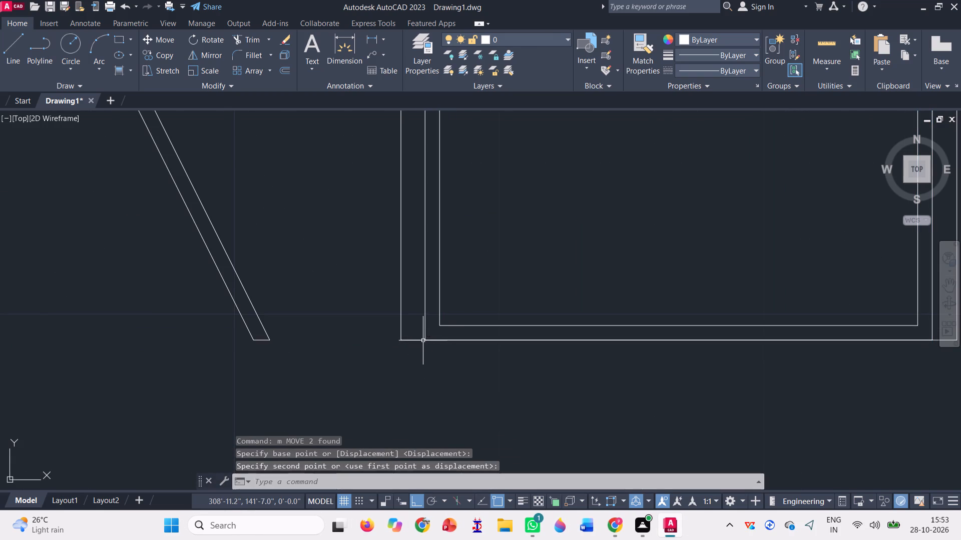
Trim the inner outline's top edge and the four vertical line ends that extend above the guide rectangle's top edge.
scroll(415, 362, down, 3)
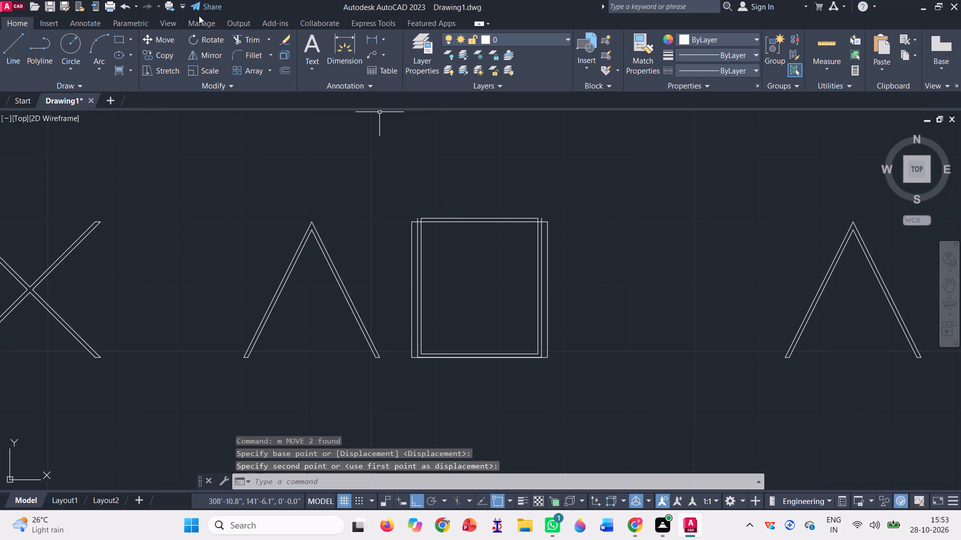
click(237, 40)
scroll(489, 207, up, 2)
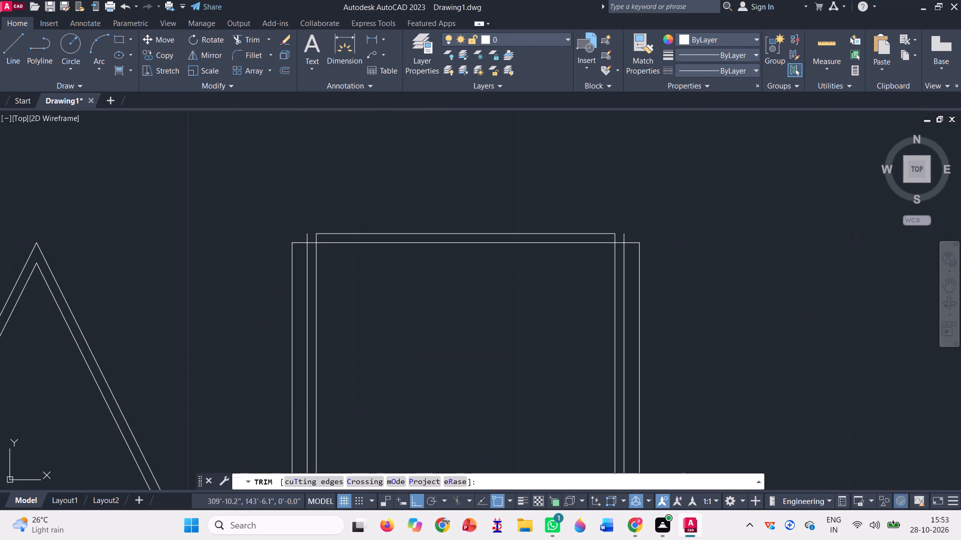
click(439, 233)
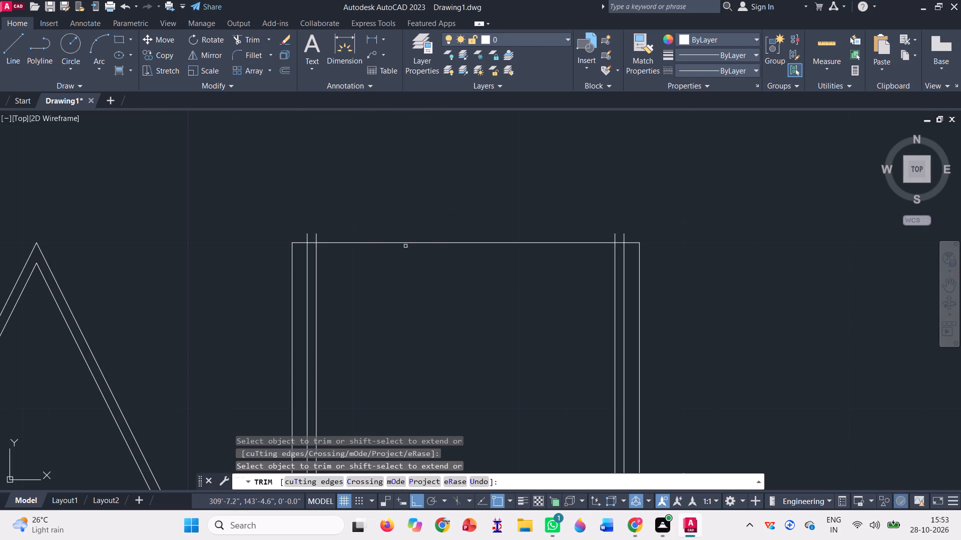
scroll(313, 235, up, 3)
click(267, 241)
click(369, 243)
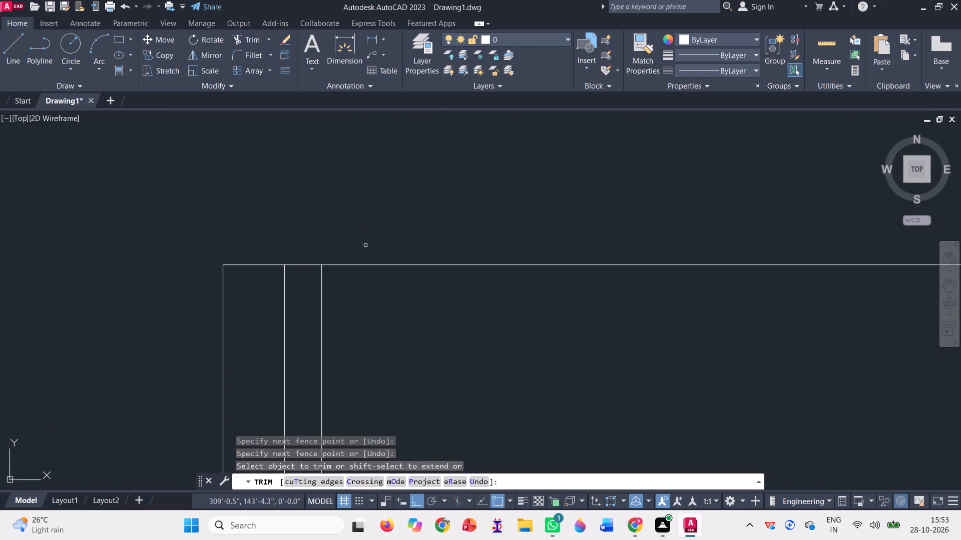
scroll(259, 227, down, 1)
scroll(317, 188, down, 2)
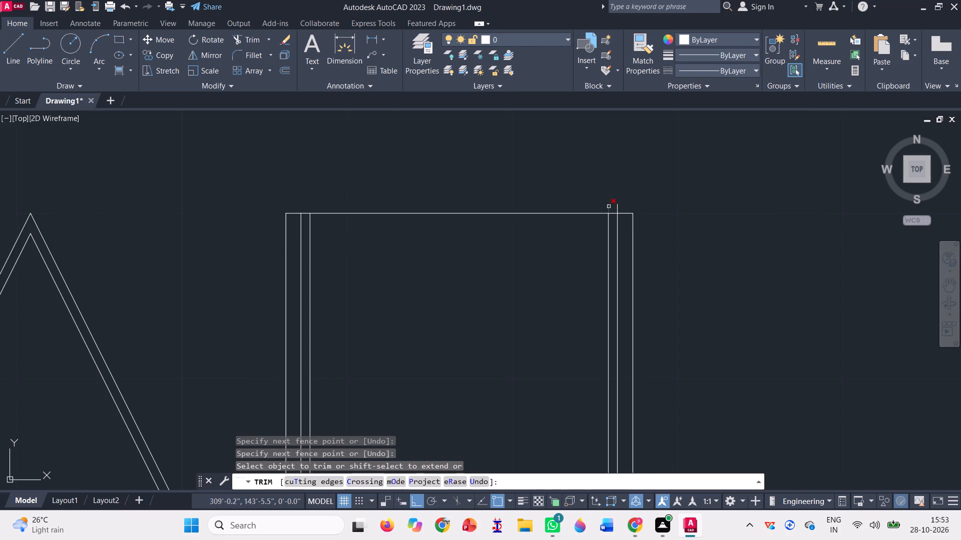
scroll(610, 205, up, 3)
click(653, 211)
click(563, 206)
scroll(491, 209, down, 2)
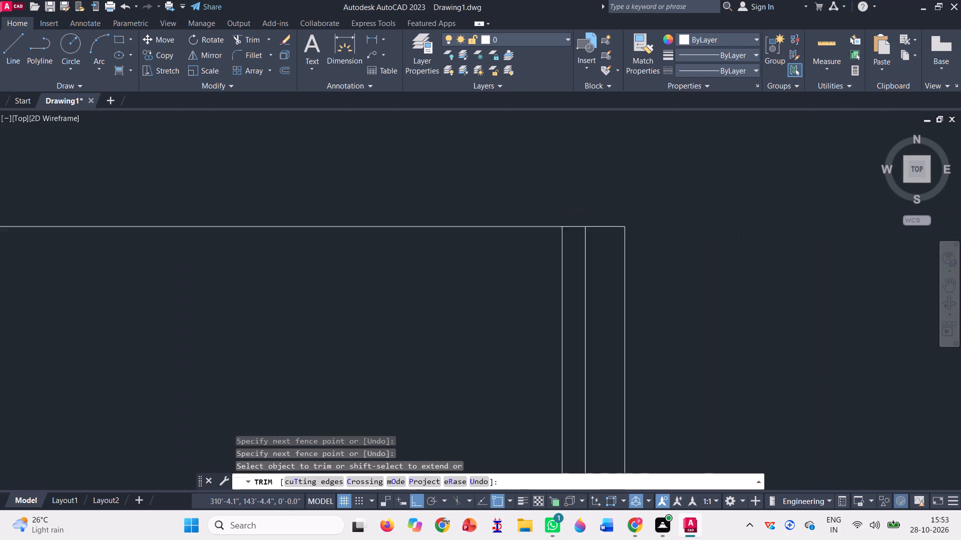
scroll(476, 209, down, 3)
key(space)
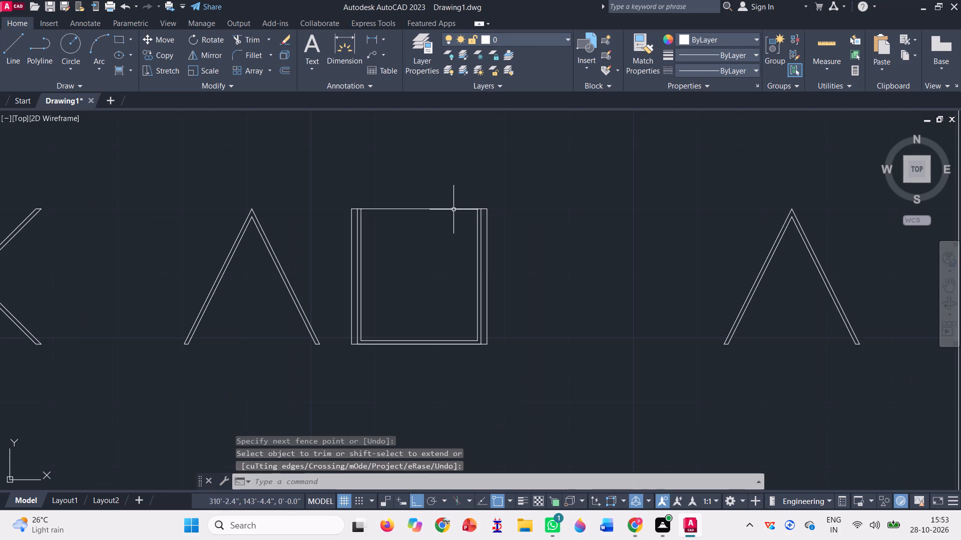
Delete the outer guide rectangle around the U-shaped letter.
click(445, 212)
click(427, 183)
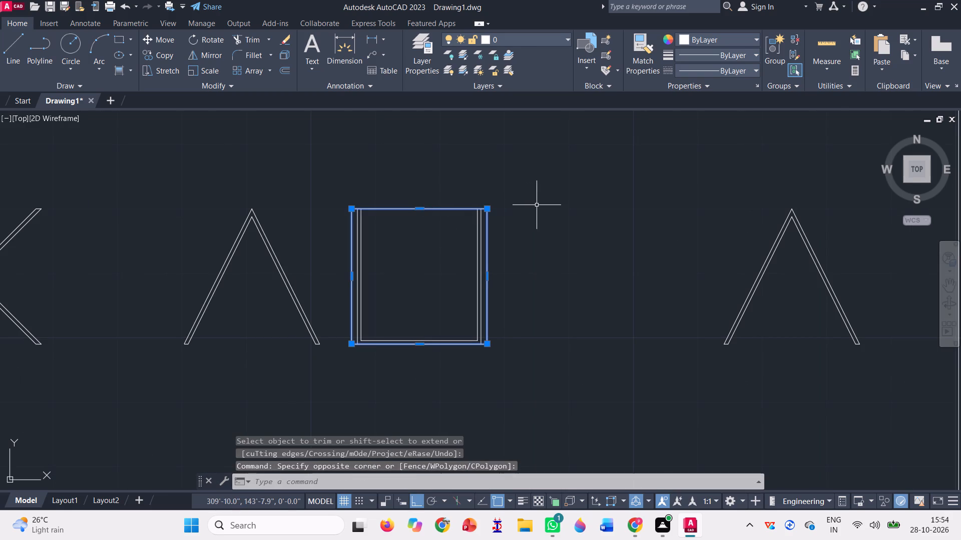
key(Delete)
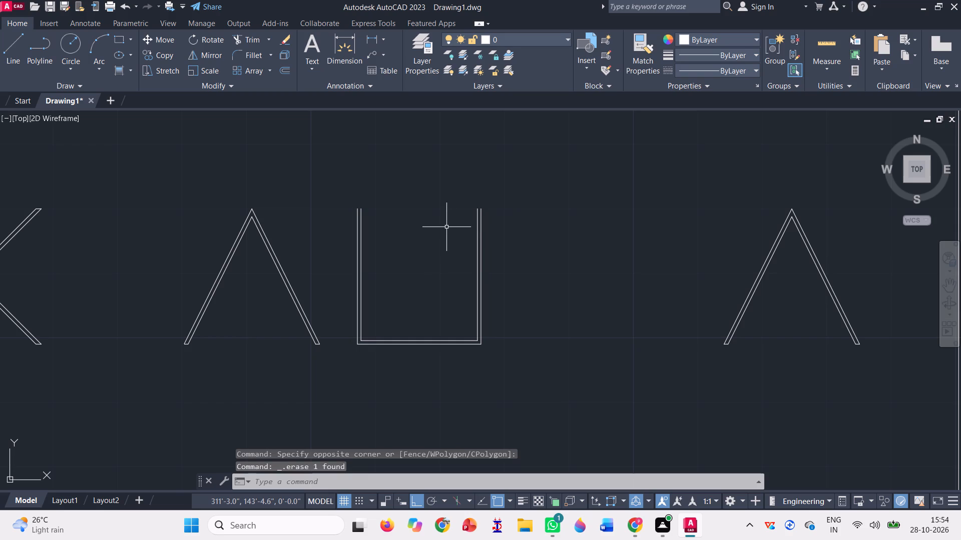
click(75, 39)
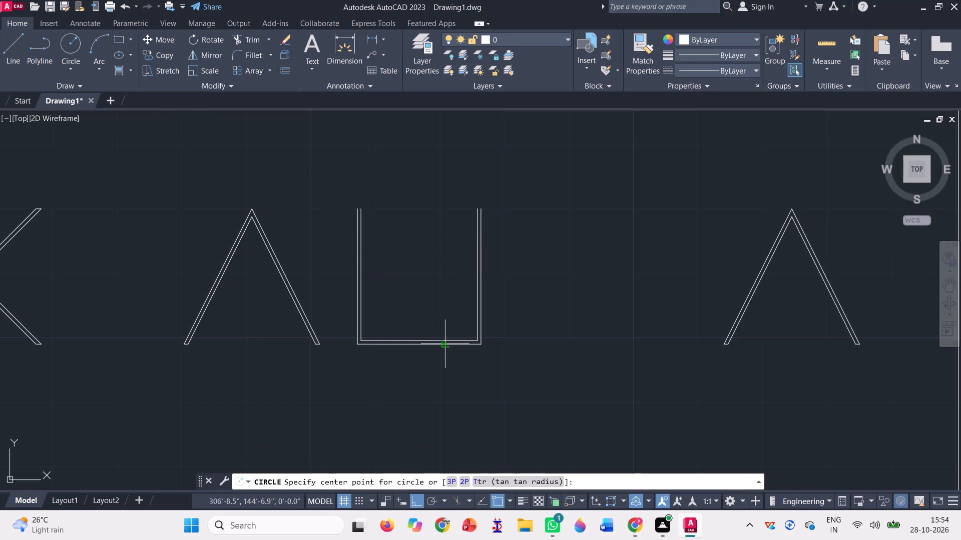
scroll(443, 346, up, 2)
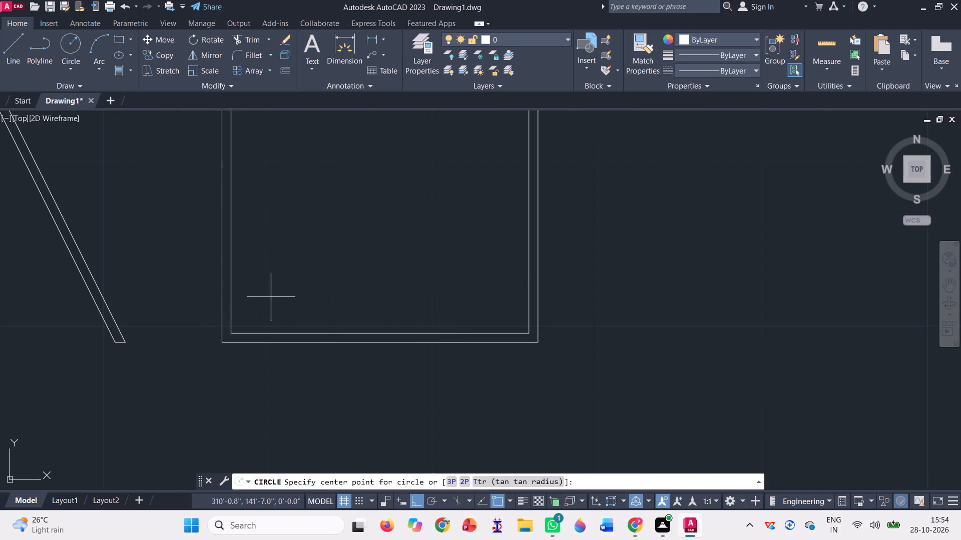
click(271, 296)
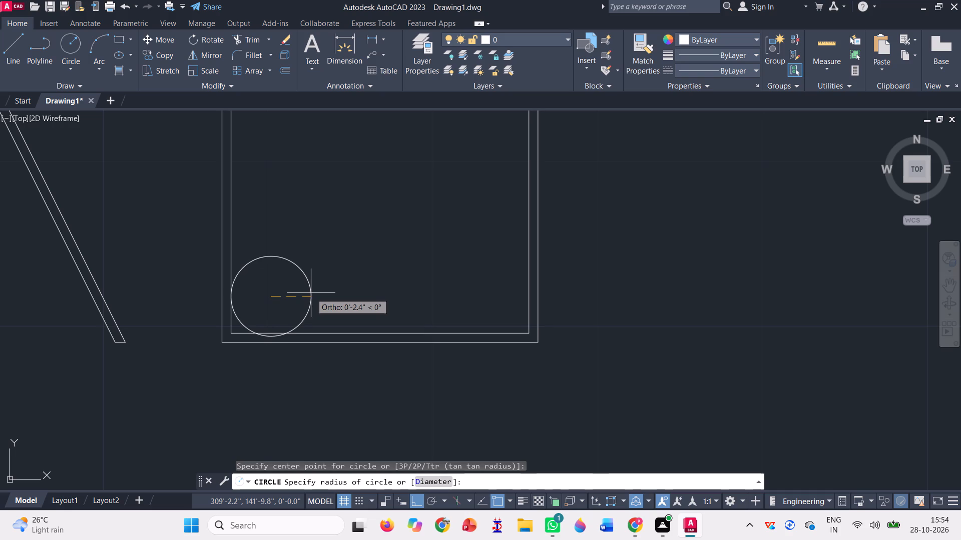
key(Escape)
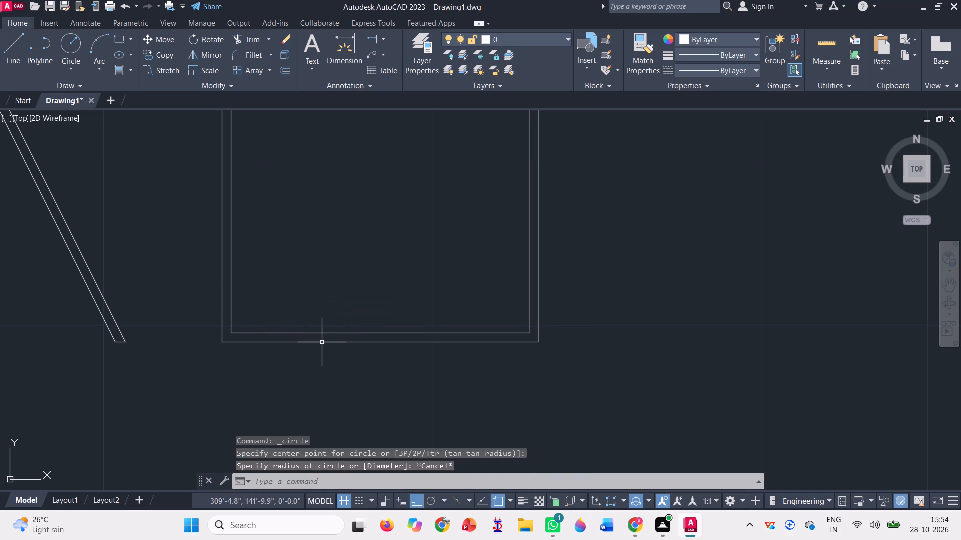
Draw a circle centred on the midpoint of the U's inner bottom line, with its radius reaching the inner vertical line.
scroll(320, 341, down, 1)
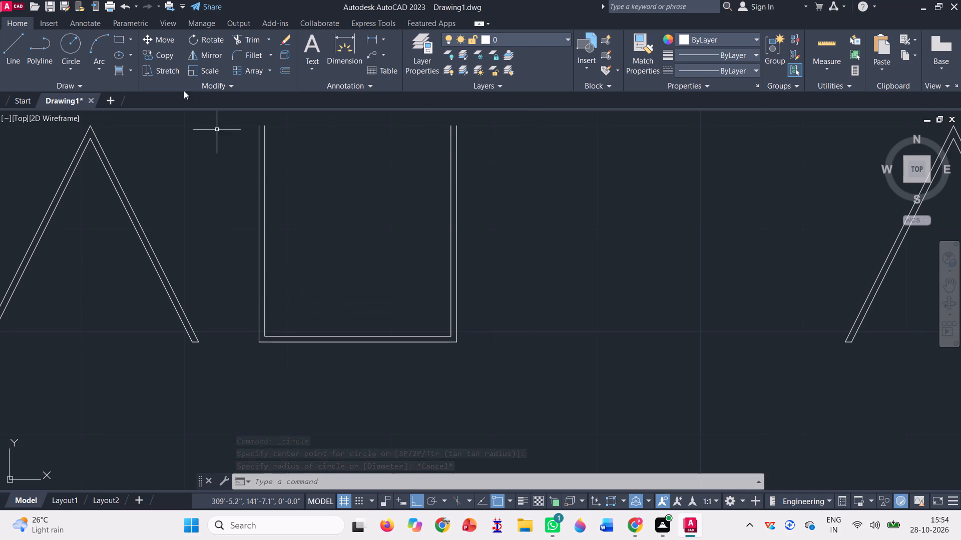
click(68, 47)
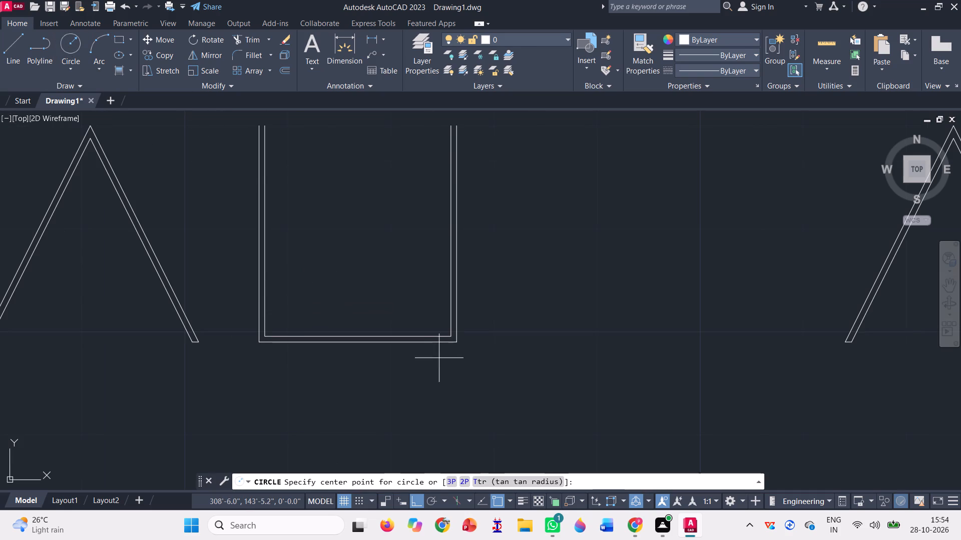
click(358, 336)
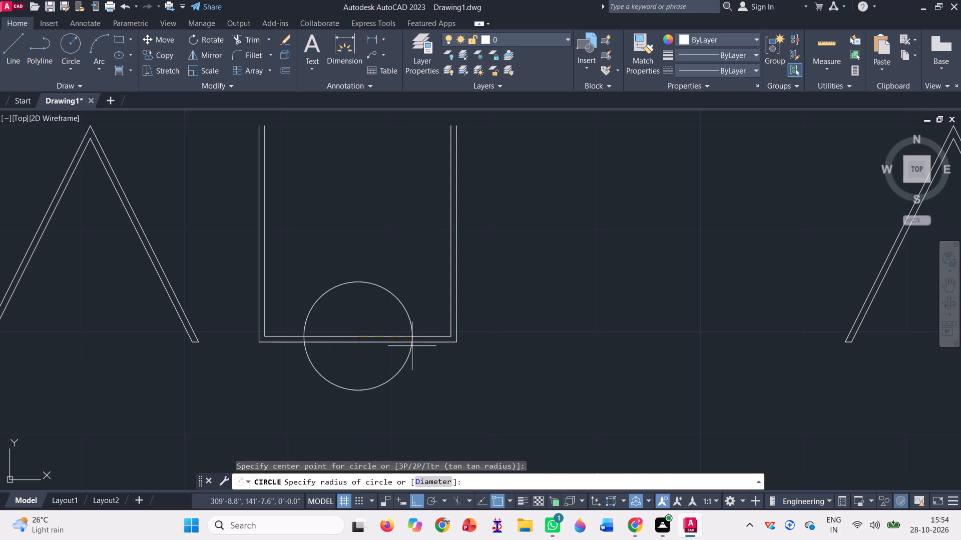
click(447, 331)
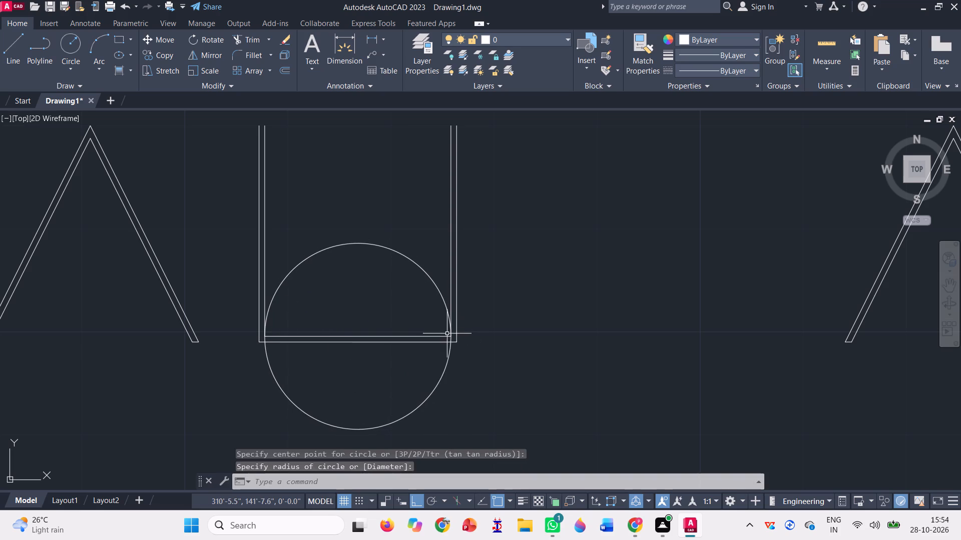
Trim away the circle's upper half and the U's two straight bottom lines, leaving the lower semicircle.
click(244, 42)
click(392, 250)
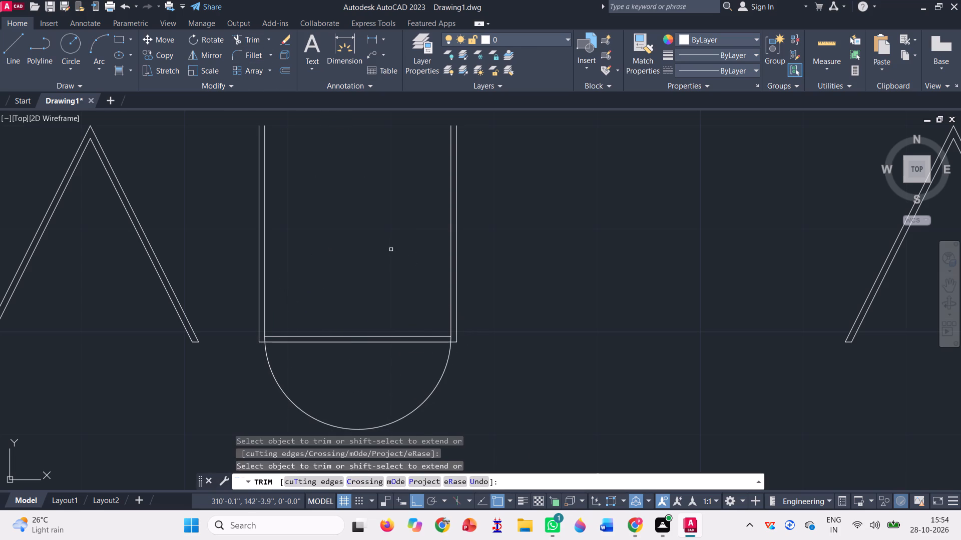
scroll(390, 245, down, 1)
scroll(374, 312, up, 1)
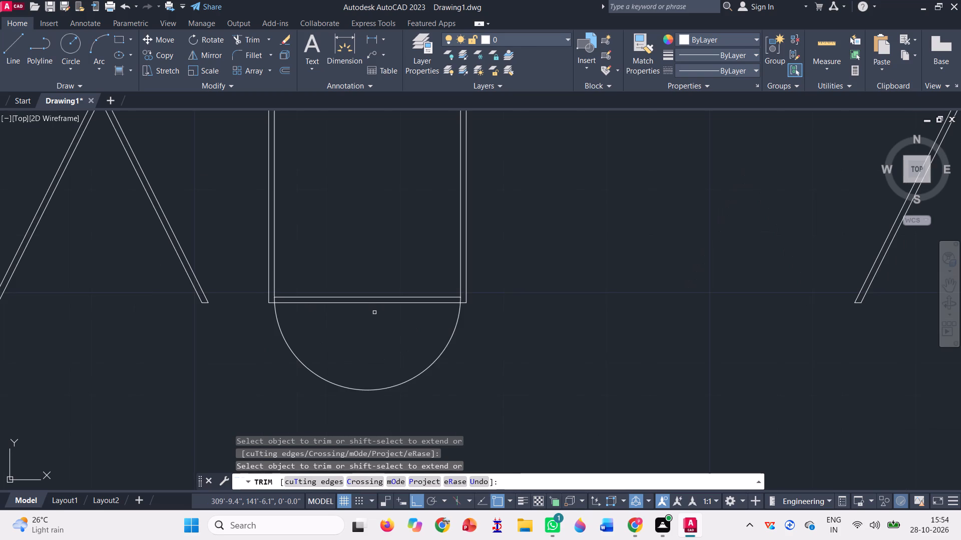
scroll(379, 310, down, 1)
click(387, 323)
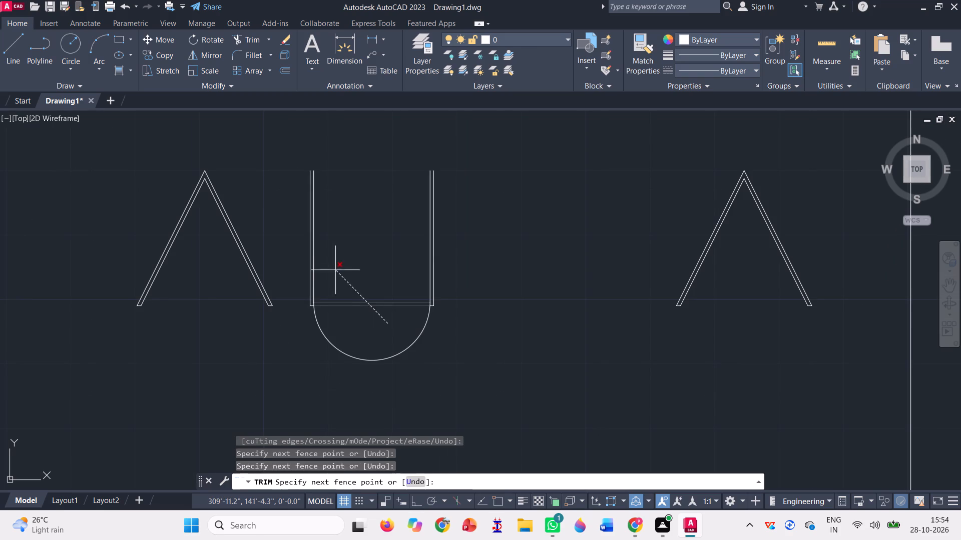
click(346, 263)
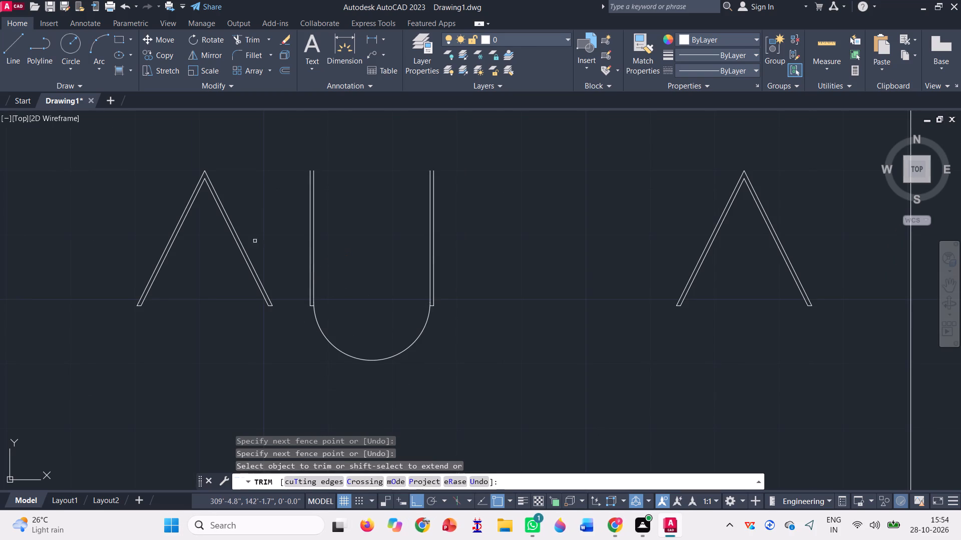
key(Escape)
Offset the lower semicircle outward by 0.5" to form the U's outer curve.
click(282, 68)
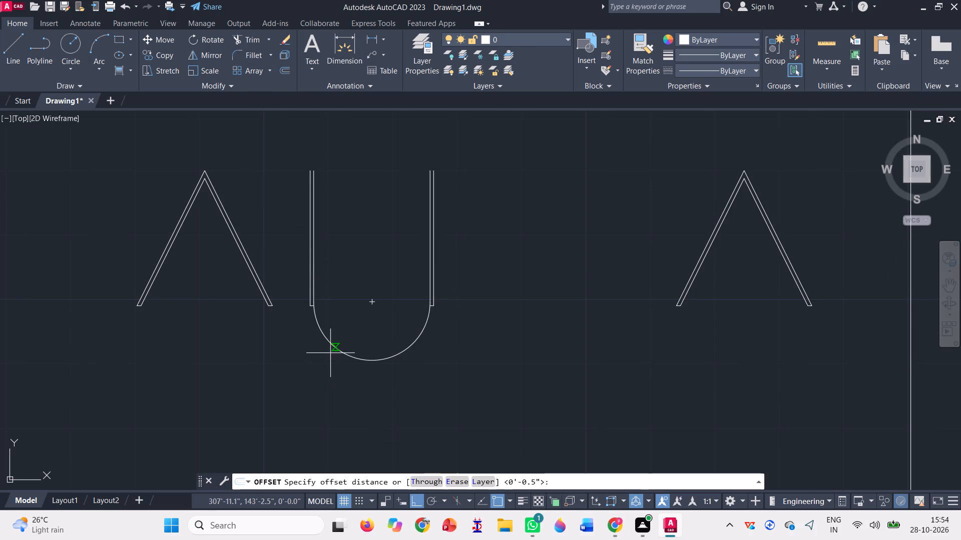
key(space)
click(329, 343)
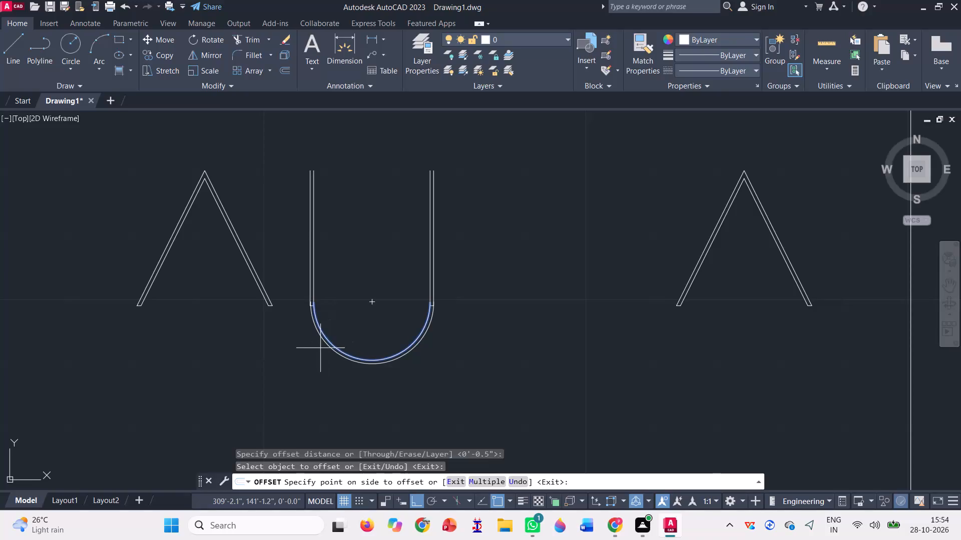
click(319, 348)
scroll(312, 296, up, 3)
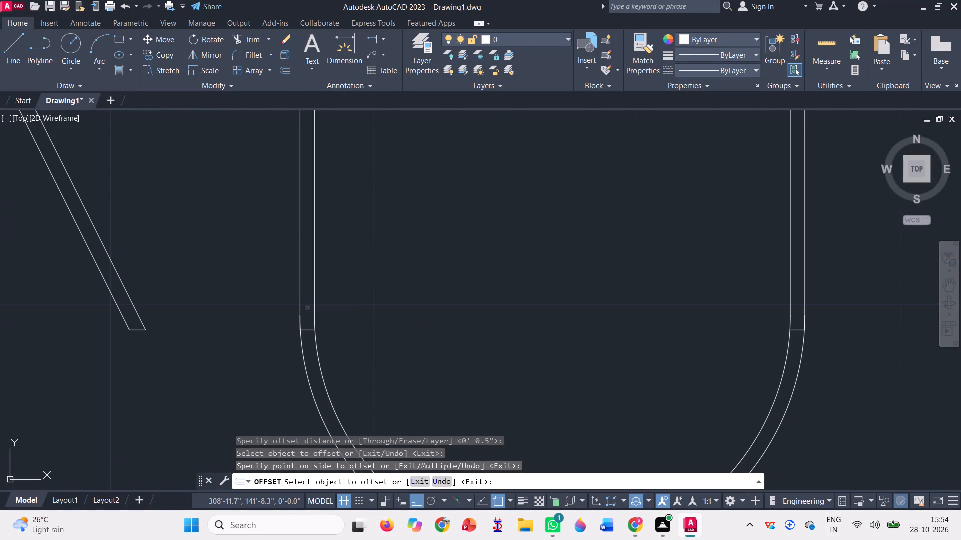
scroll(307, 308, down, 3)
key(Escape)
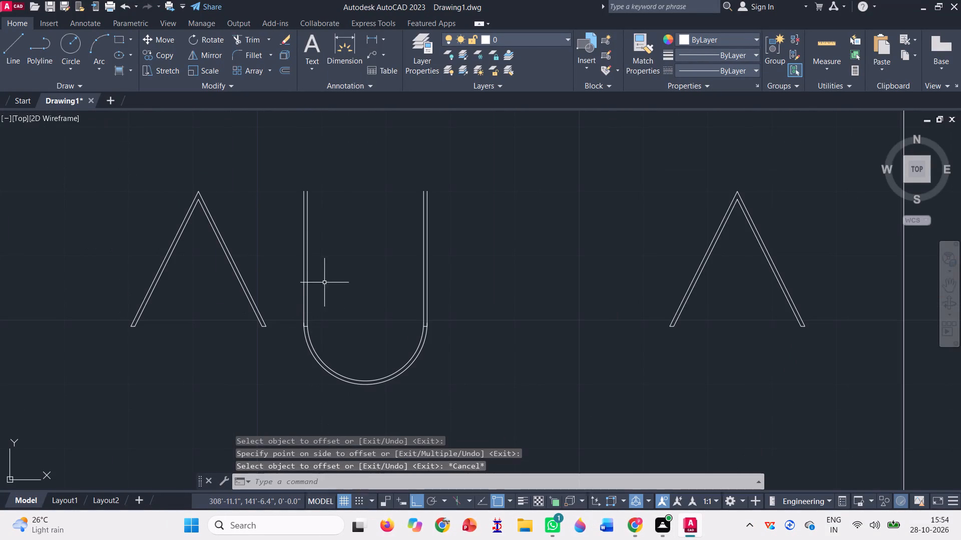
Draw a guide rectangle around the M of MAXX, from its top-left corner to its bottom-right corner.
click(122, 33)
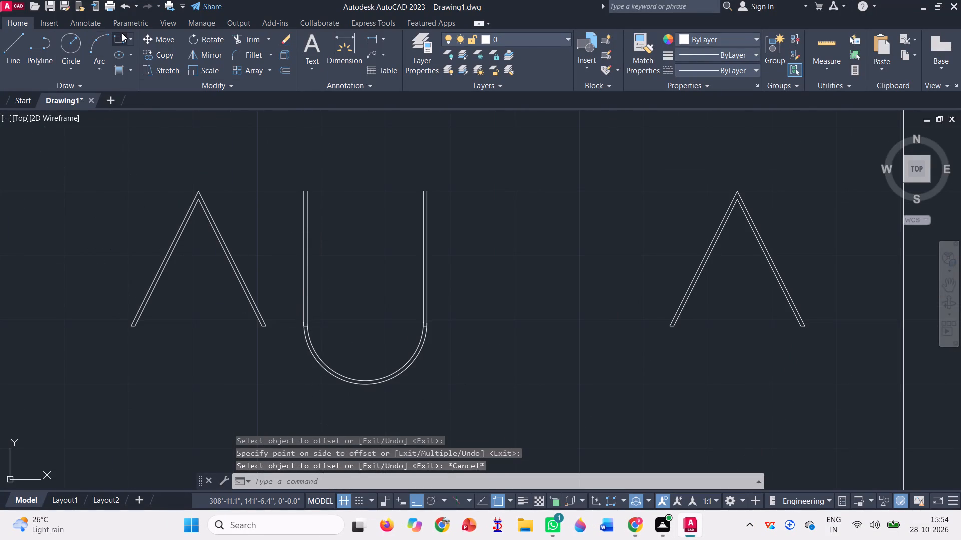
scroll(499, 357, down, 1)
scroll(497, 291, down, 1)
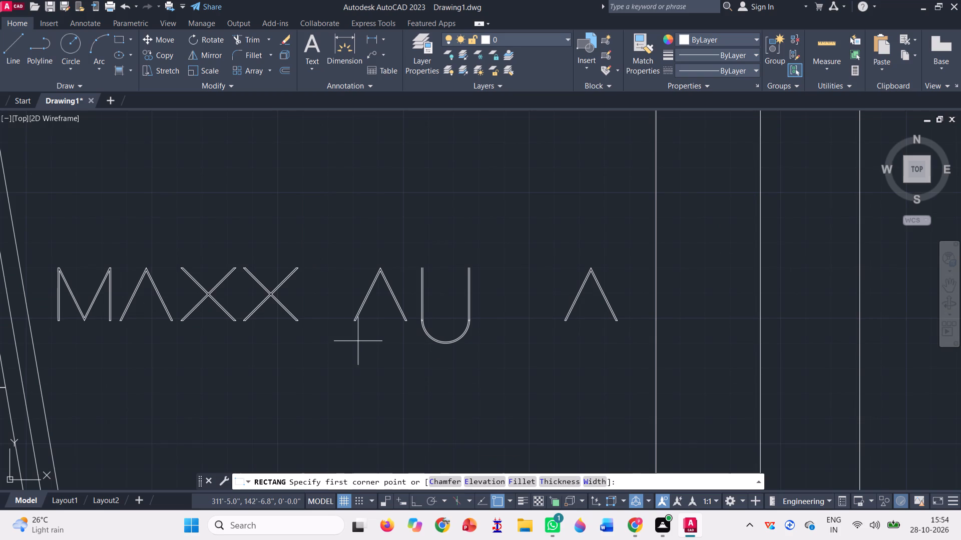
scroll(47, 269, up, 1)
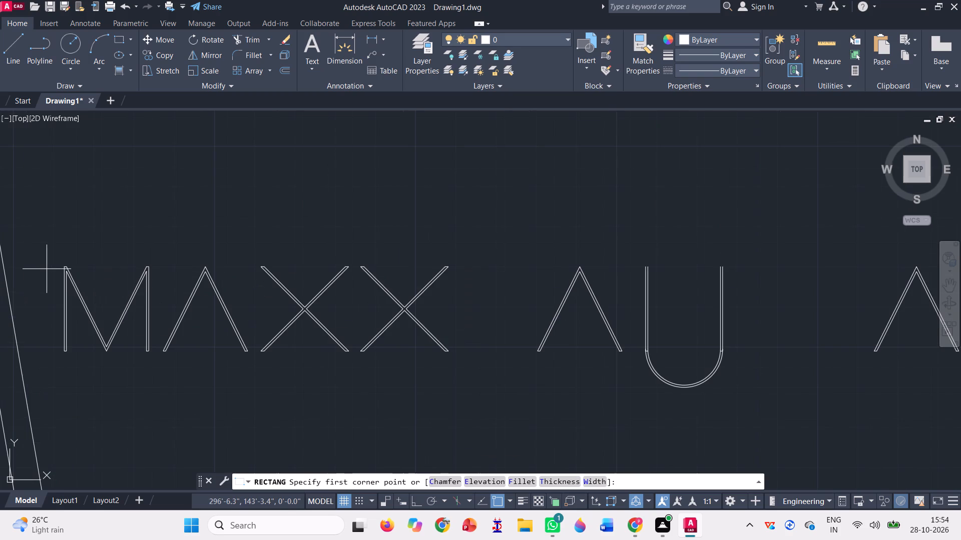
click(64, 264)
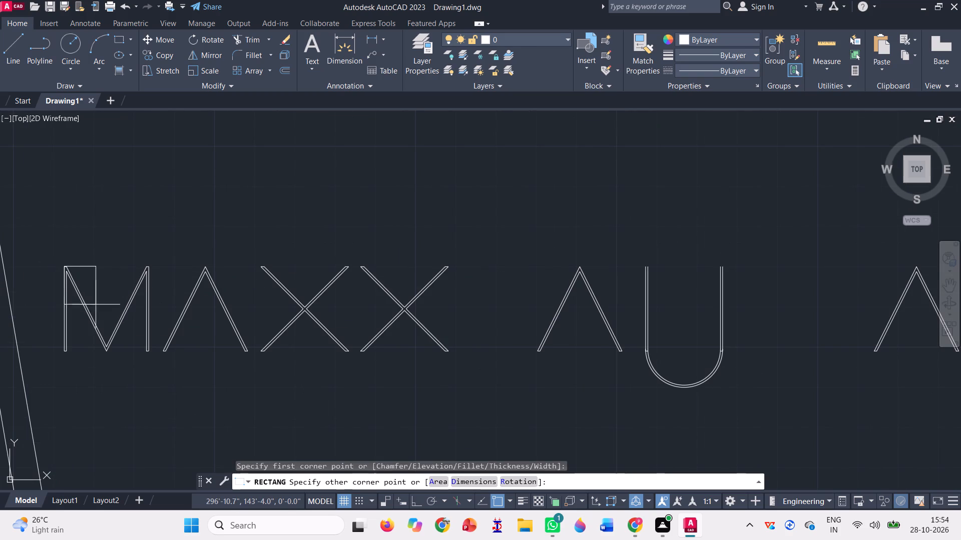
scroll(152, 357, up, 2)
click(145, 343)
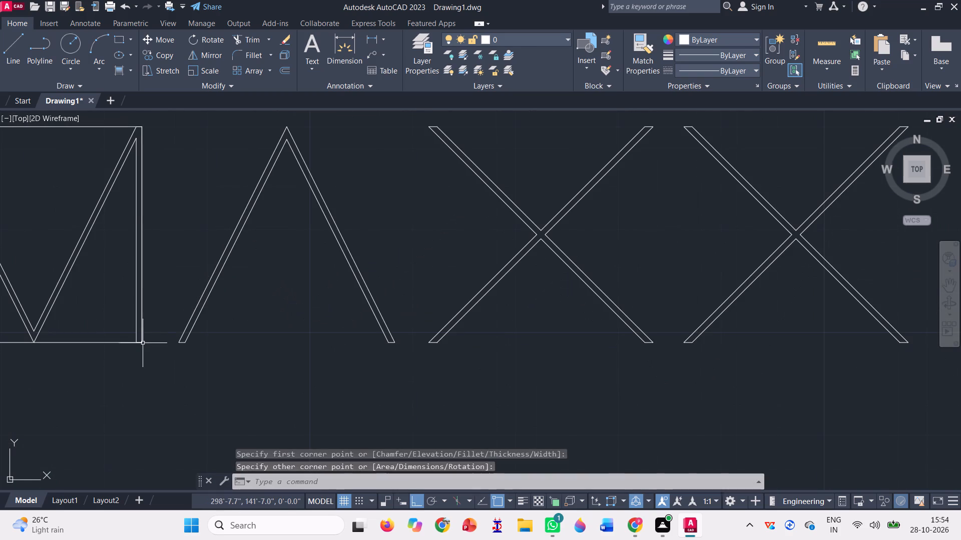
Move the guide rectangle from the M so its top-left corner sits on the U's outer top-left corner.
scroll(156, 338, down, 2)
click(133, 348)
click(122, 330)
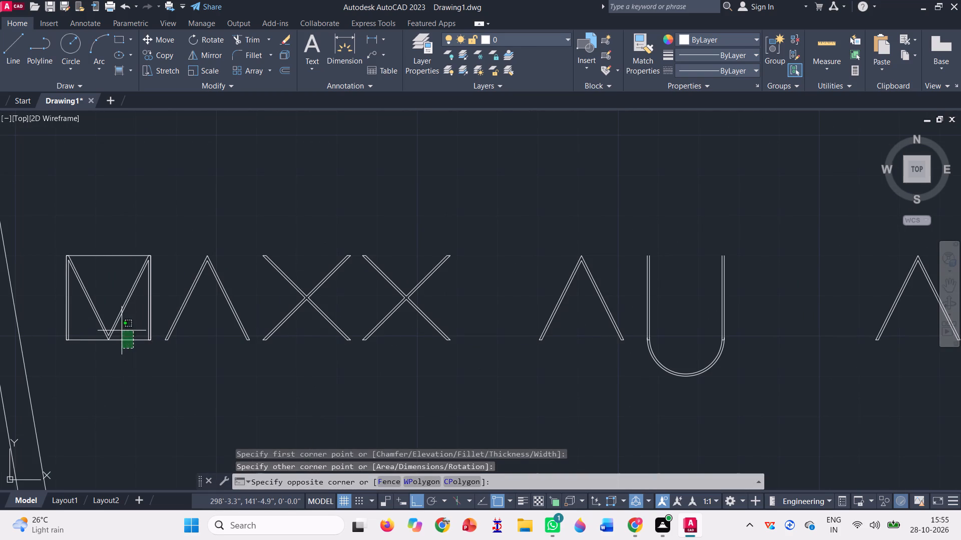
key(m)
key(space)
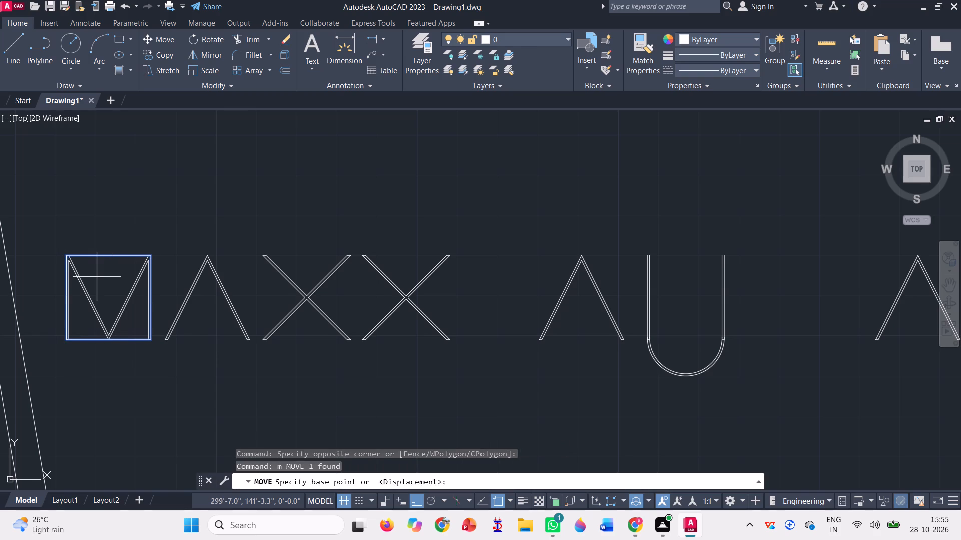
scroll(81, 261, up, 3)
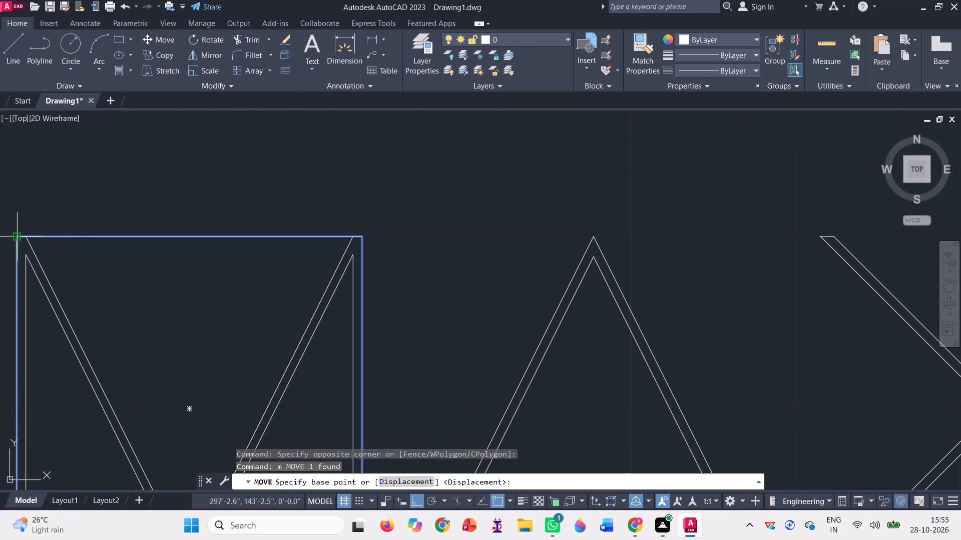
click(17, 236)
scroll(39, 236, down, 4)
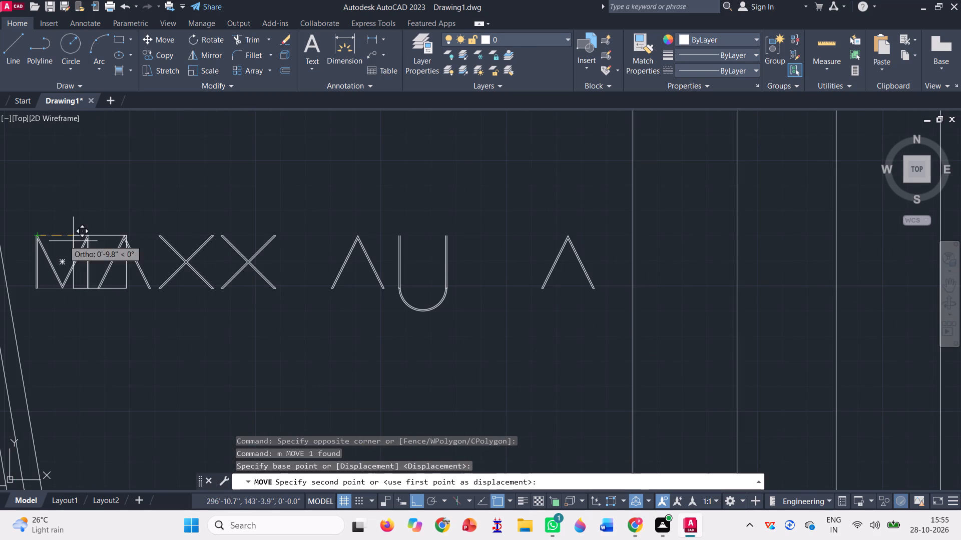
scroll(433, 243, up, 2)
scroll(355, 221, up, 4)
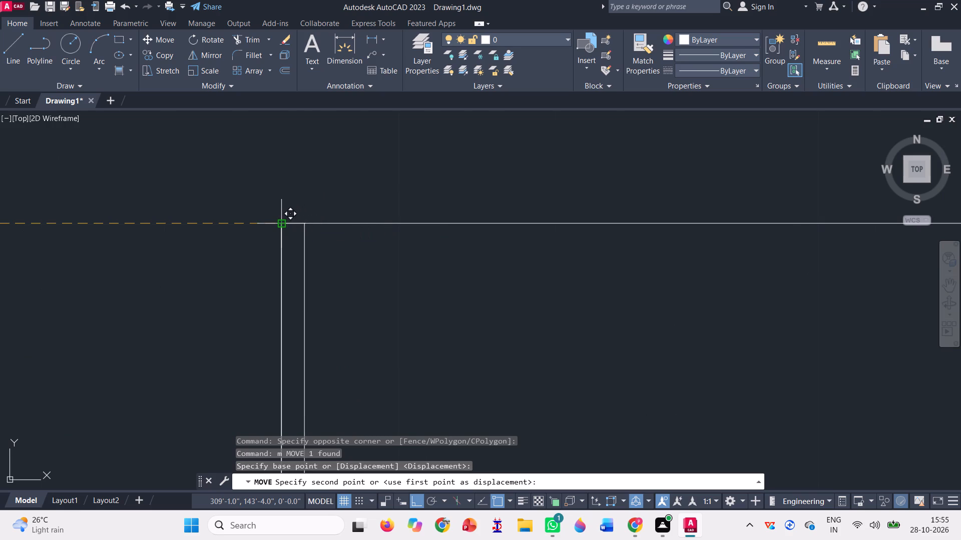
click(282, 221)
Move the U's side lines and both arcs, except its outer left line, up so the curve's bottom rests on the guide rectangle's bottom edge.
scroll(289, 214, down, 4)
scroll(346, 233, down, 1)
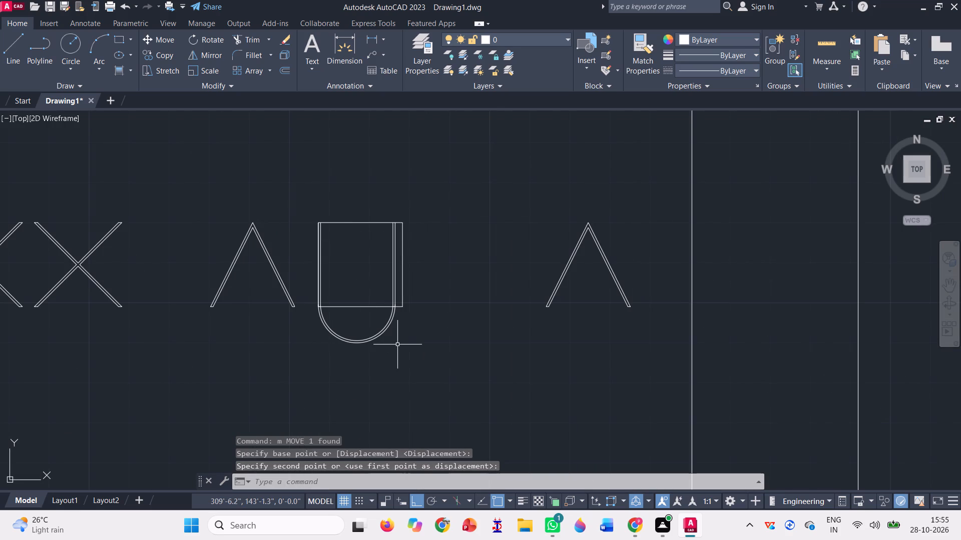
click(398, 343)
click(381, 325)
scroll(406, 264, up, 3)
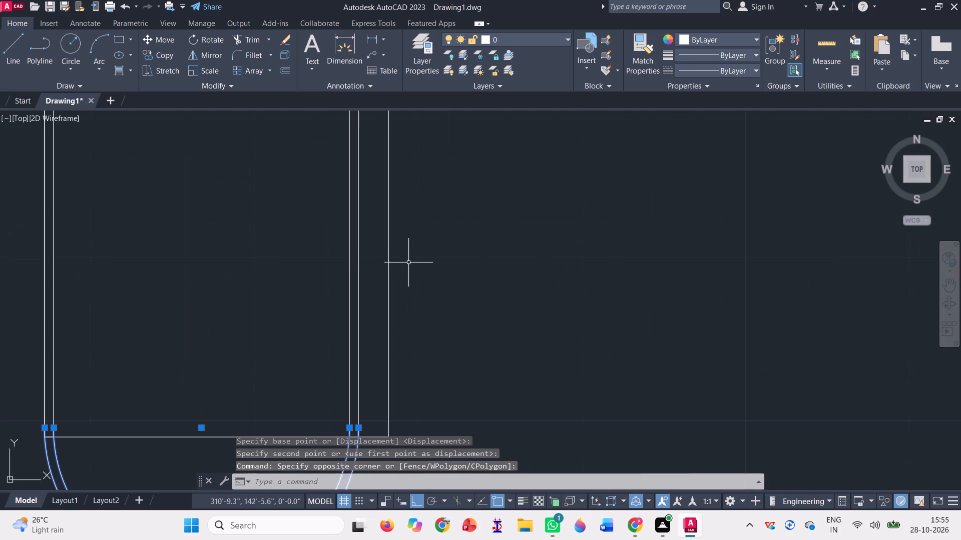
click(365, 268)
click(343, 256)
scroll(354, 266, down, 2)
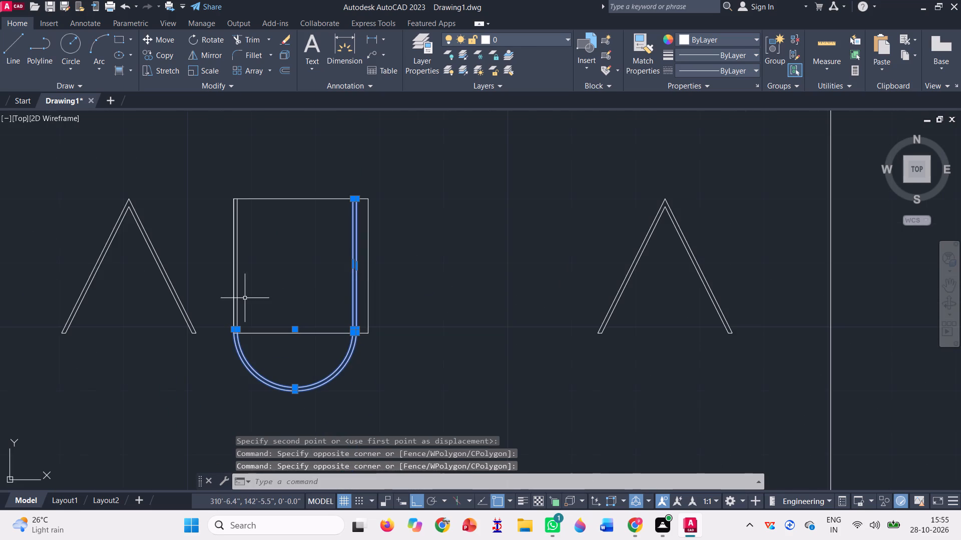
scroll(238, 282, up, 3)
click(241, 278)
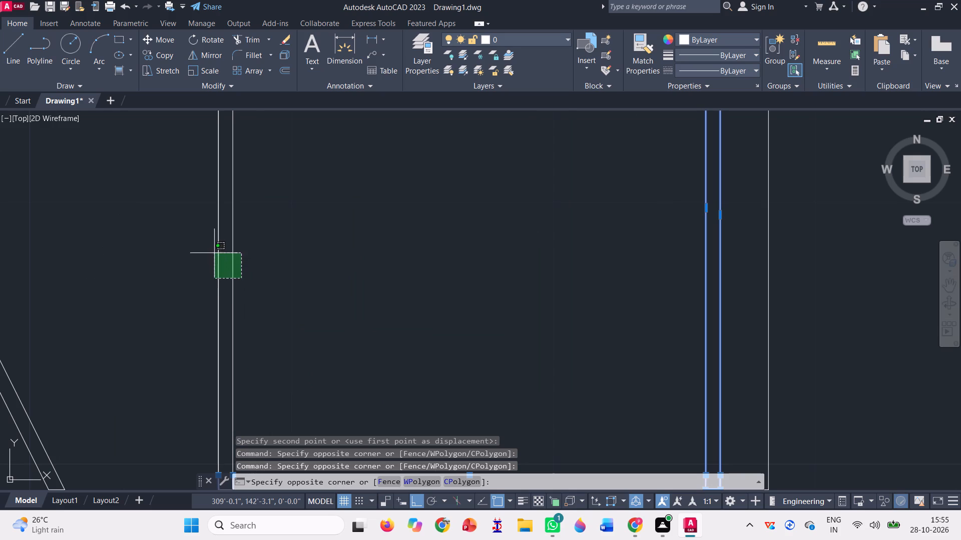
click(221, 257)
scroll(255, 254, down, 3)
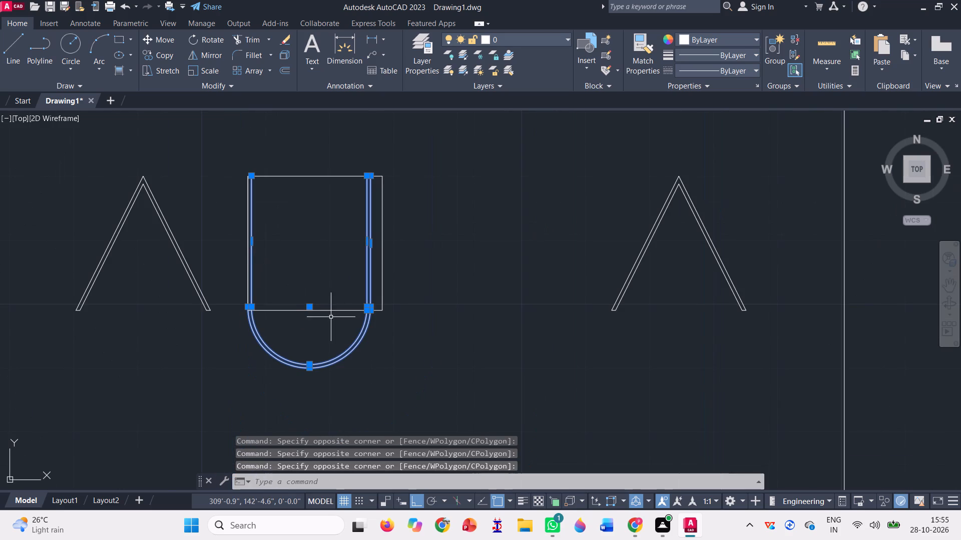
key(m)
key(space)
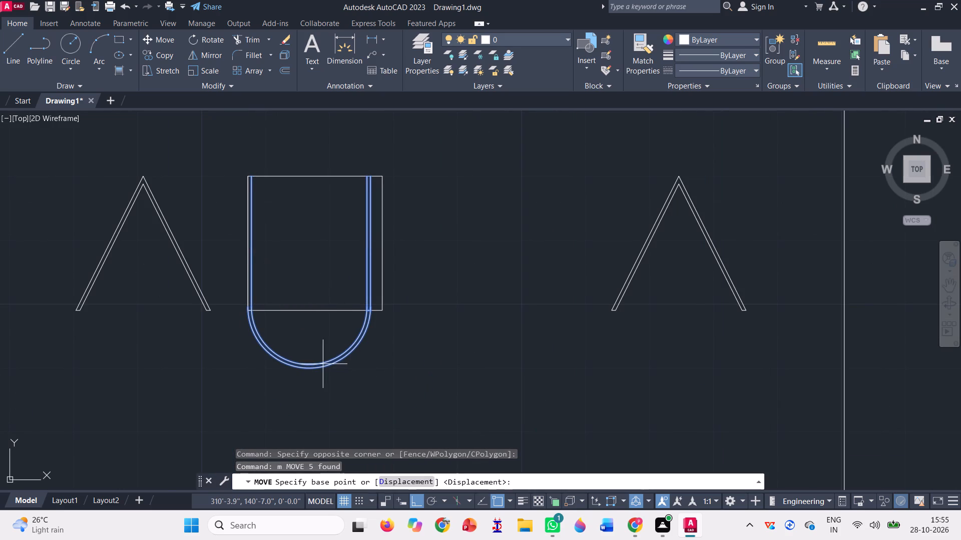
scroll(309, 371, up, 3)
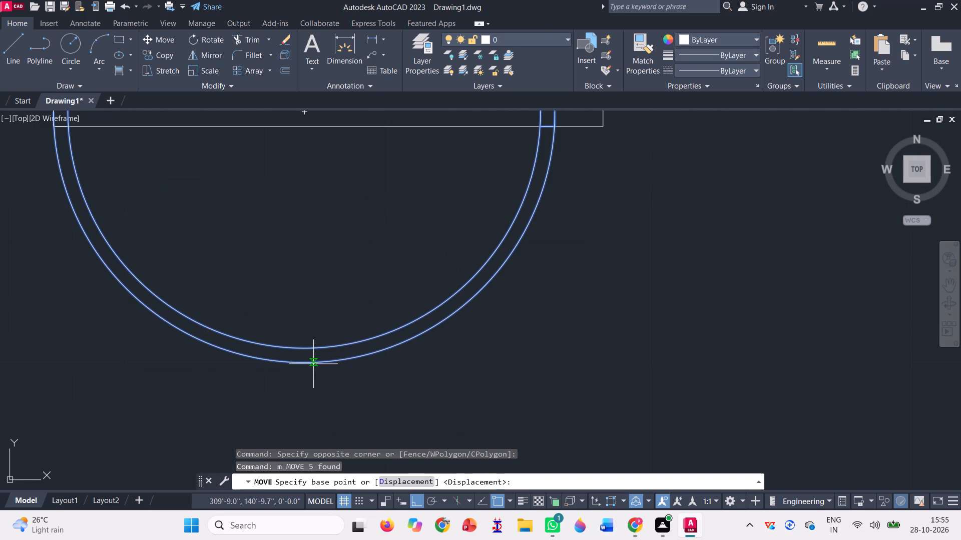
click(303, 359)
scroll(322, 382, down, 1)
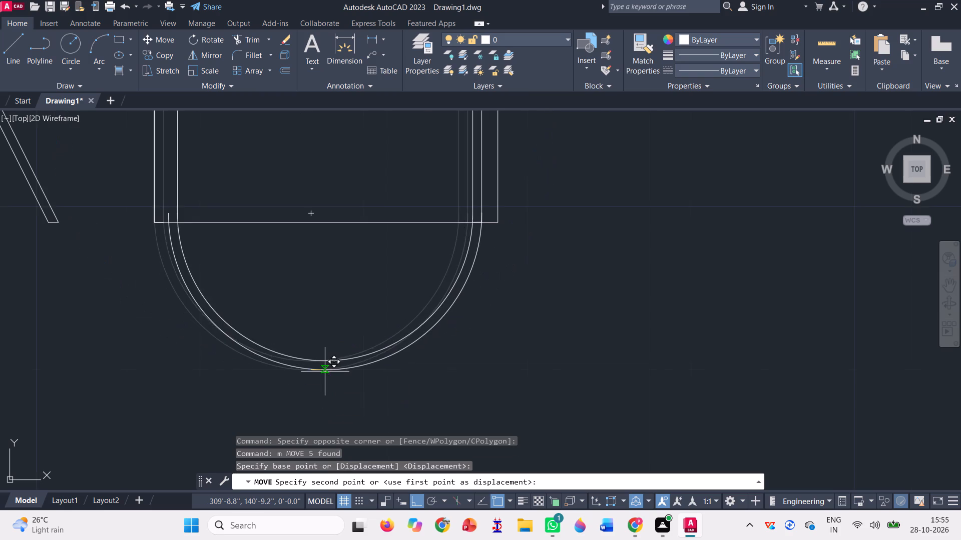
scroll(326, 371, down, 1)
scroll(294, 219, up, 2)
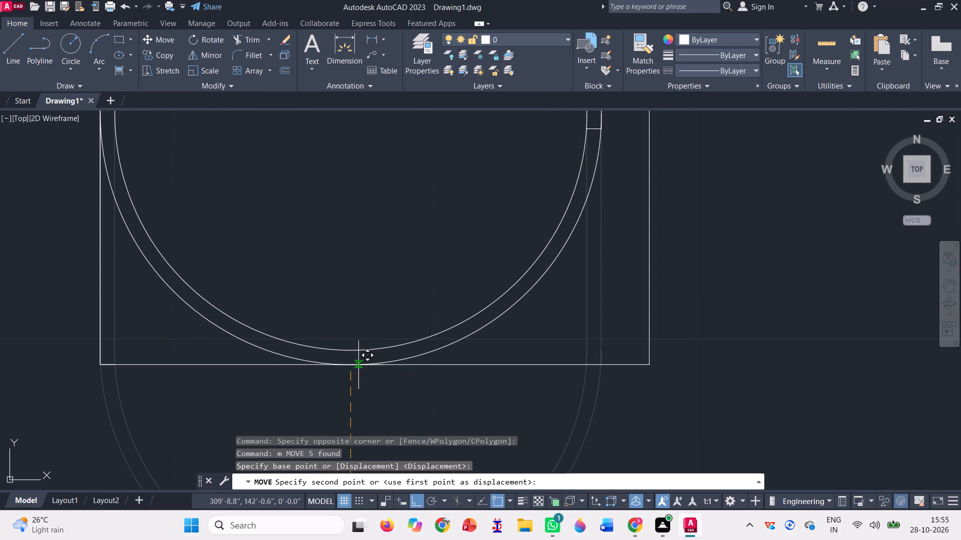
click(375, 362)
Erase the guide rectangle around the U.
scroll(361, 390, down, 2)
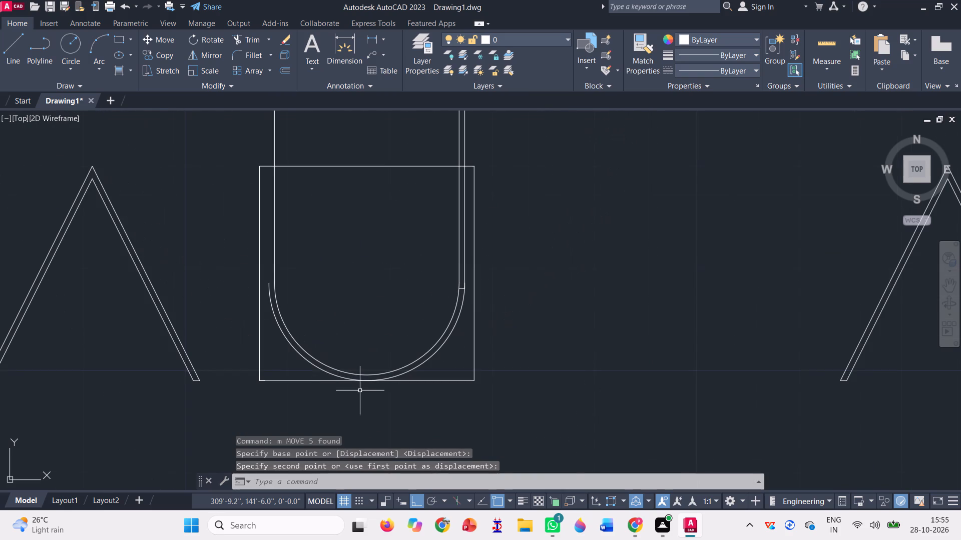
click(389, 221)
click(360, 157)
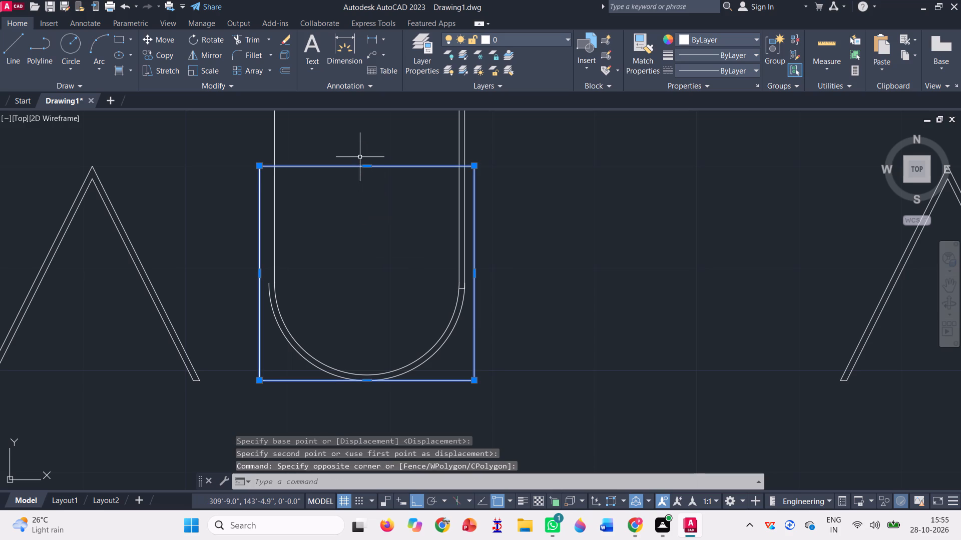
key(Delete)
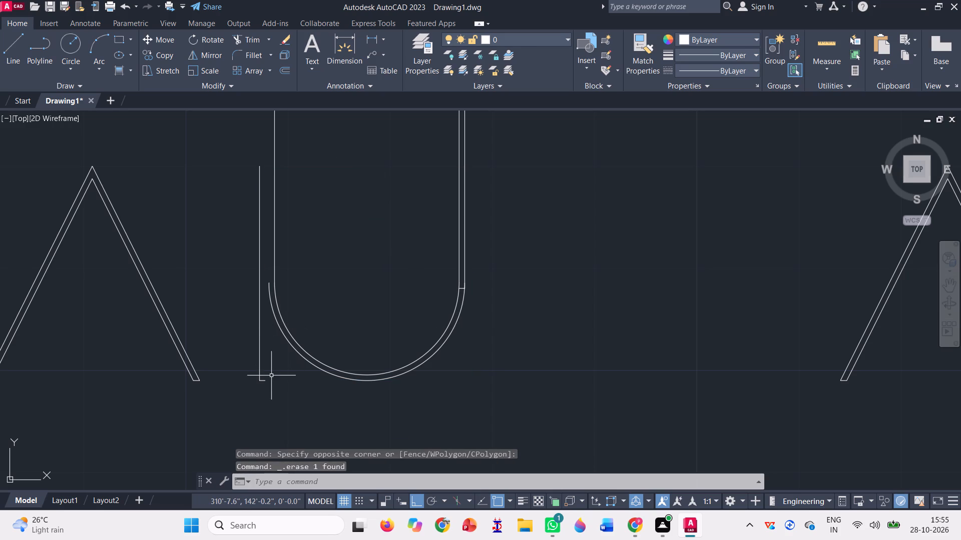
click(260, 369)
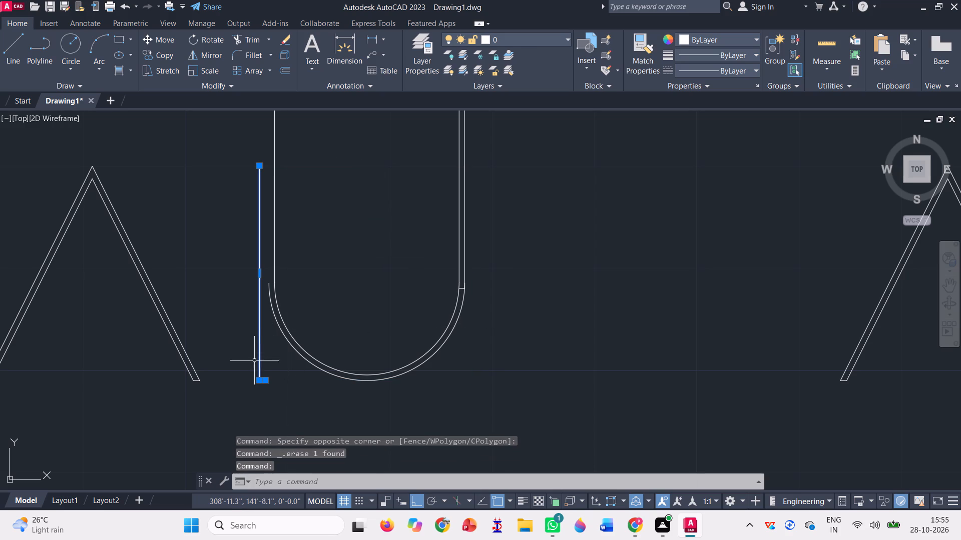
key(Escape)
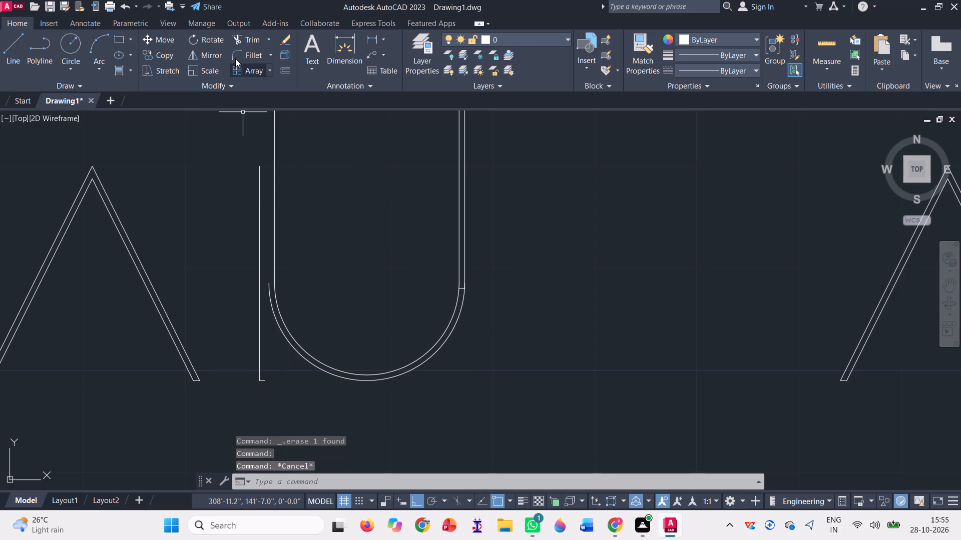
Trim the short cross line and overlap at the U's right-hand joint, plus the short stub at the foot of its outer left line.
click(237, 41)
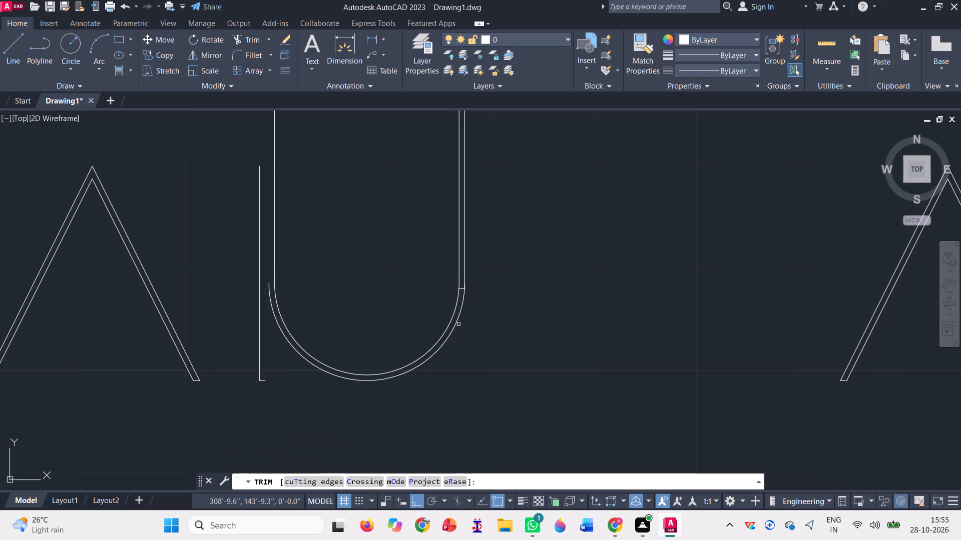
scroll(457, 321, up, 3)
click(469, 186)
click(466, 211)
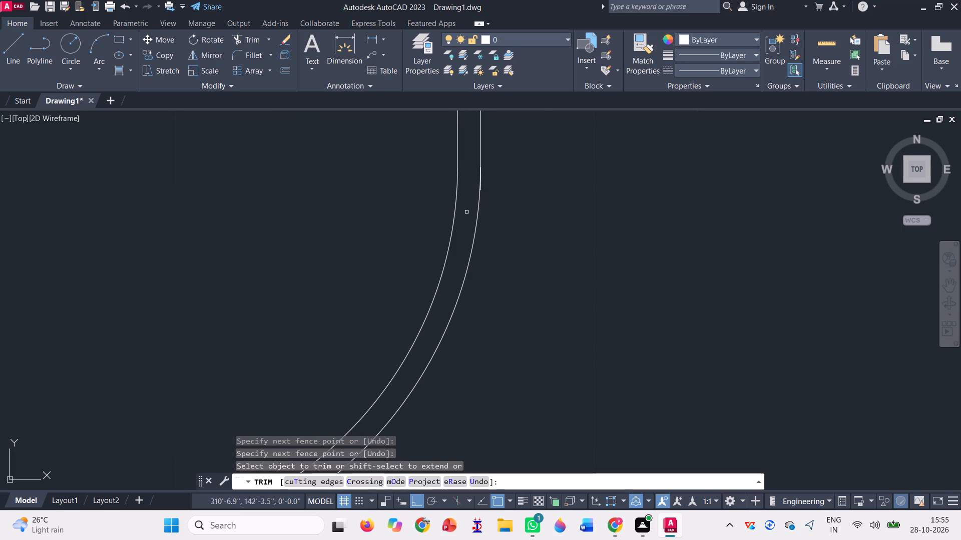
scroll(481, 178, up, 3)
click(478, 200)
scroll(472, 229, up, 2)
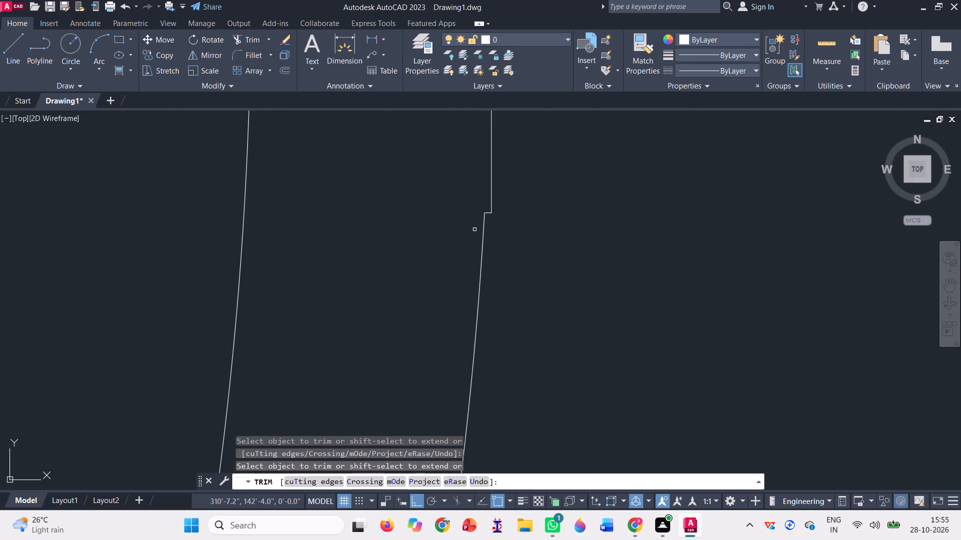
click(488, 213)
scroll(472, 243, down, 8)
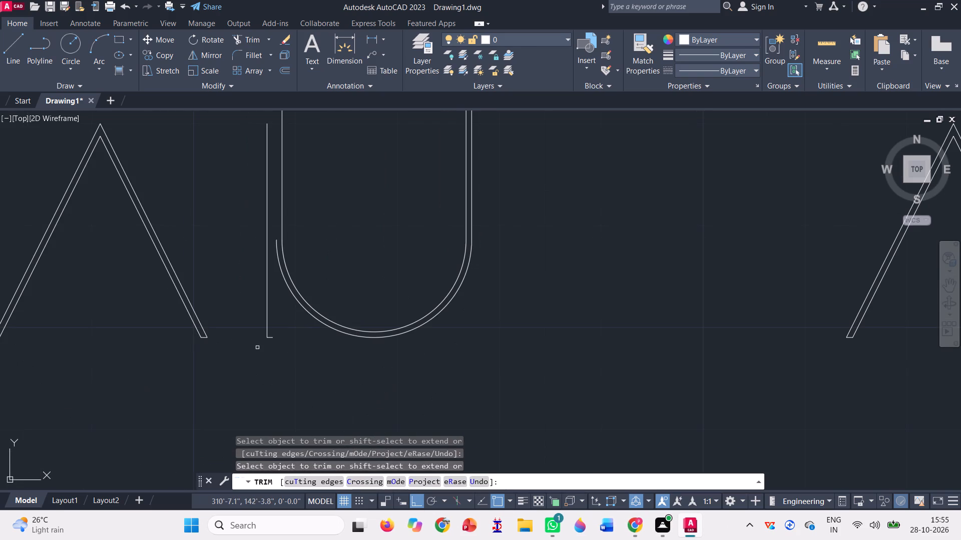
scroll(289, 340, up, 3)
click(207, 335)
scroll(213, 362, down, 2)
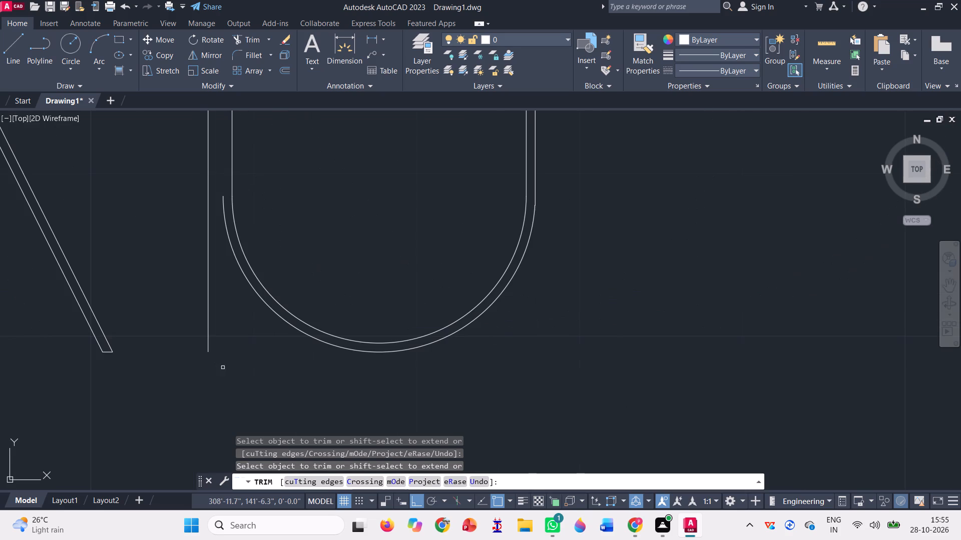
key(Escape)
Move the U's outer arc so its right end meets the lower end of the outer right line.
scroll(562, 206, up, 2)
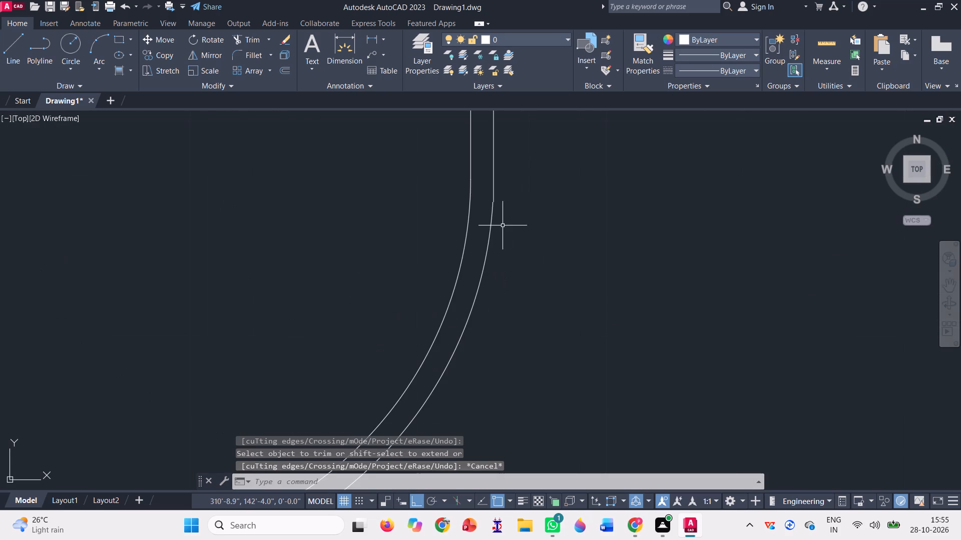
scroll(496, 212, up, 1)
click(489, 224)
key(m)
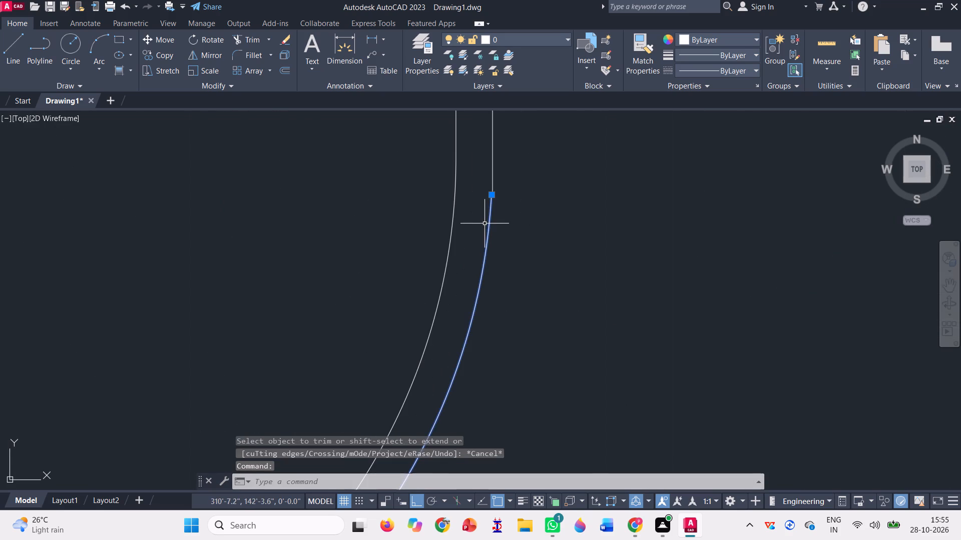
key(space)
scroll(489, 190, up, 3)
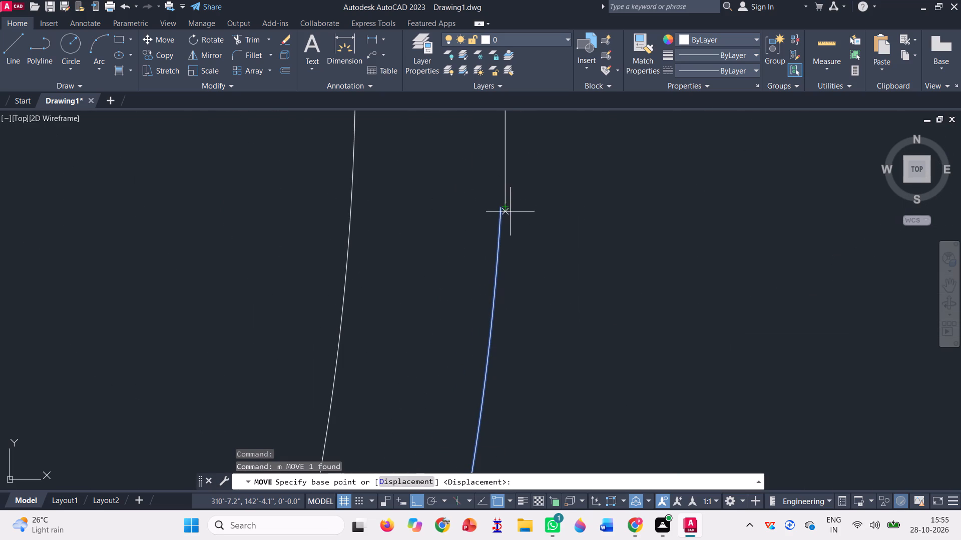
click(502, 206)
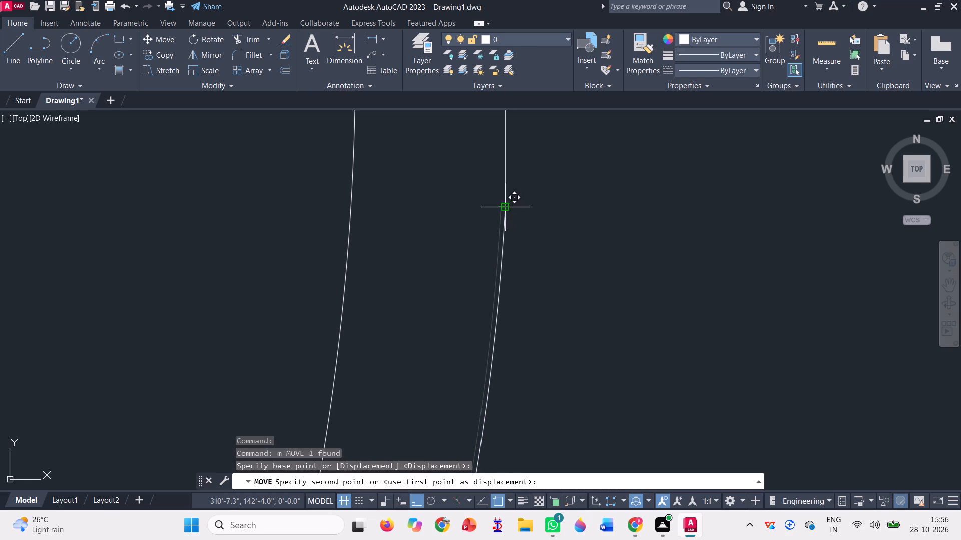
click(509, 206)
Move the U's detached outer left line by its lower end onto the left end of the outer arc.
scroll(492, 219, down, 8)
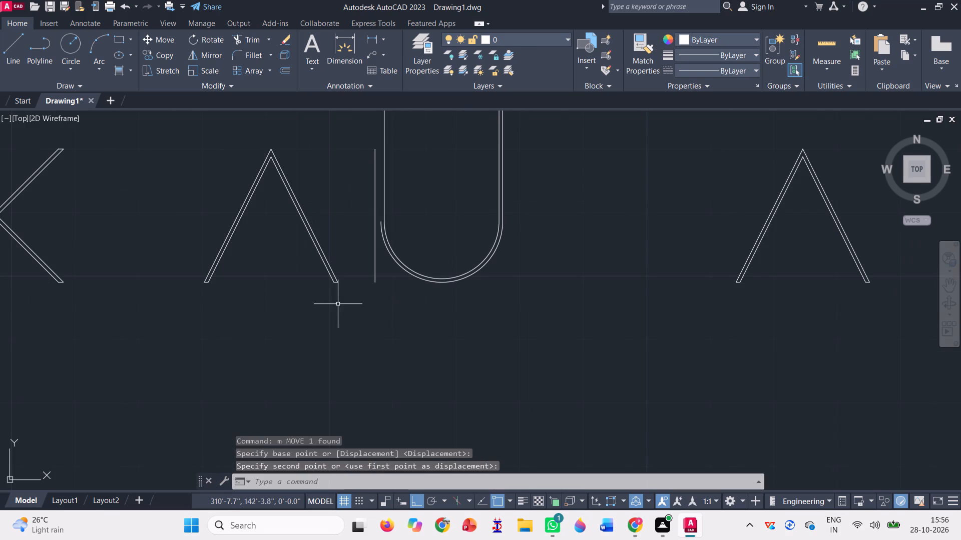
click(374, 276)
key(m)
key(space)
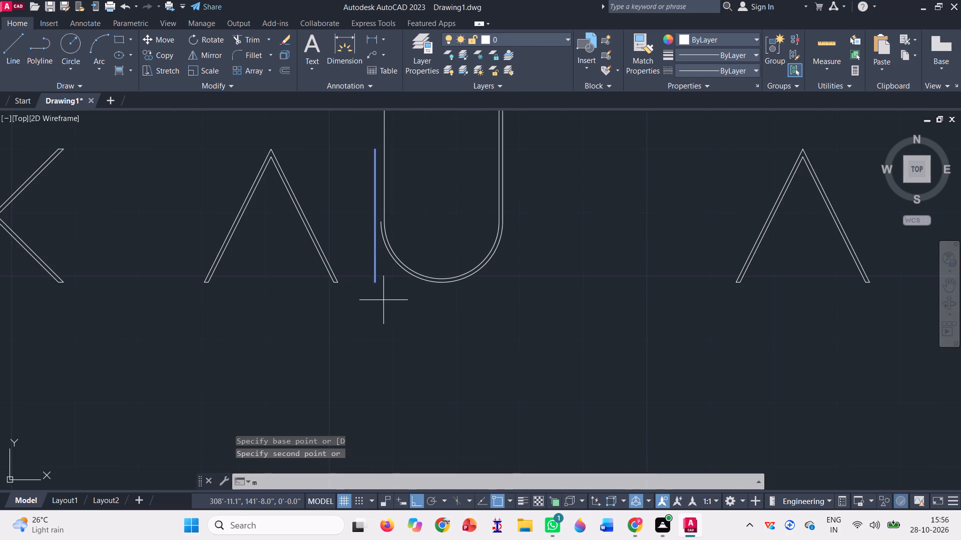
click(374, 283)
scroll(374, 220, up, 3)
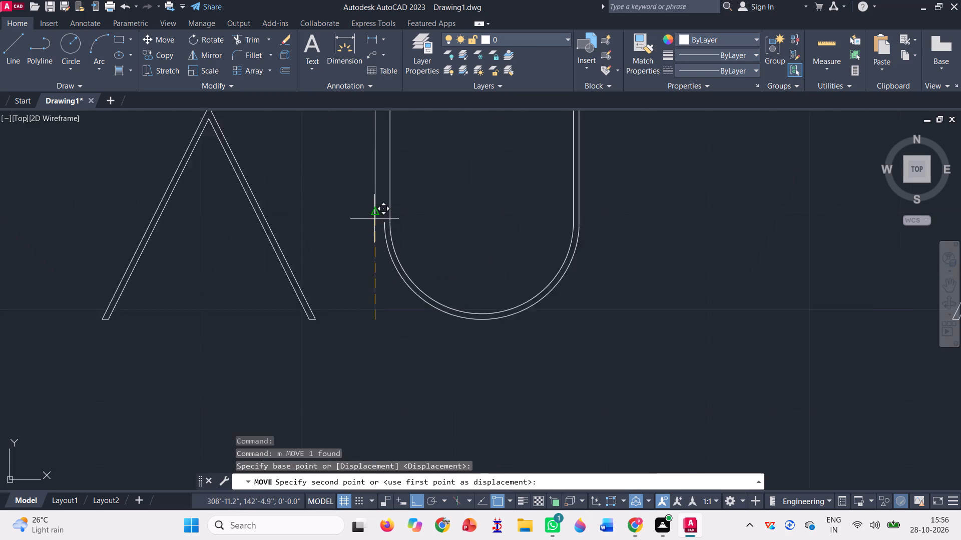
click(399, 229)
scroll(350, 287, down, 3)
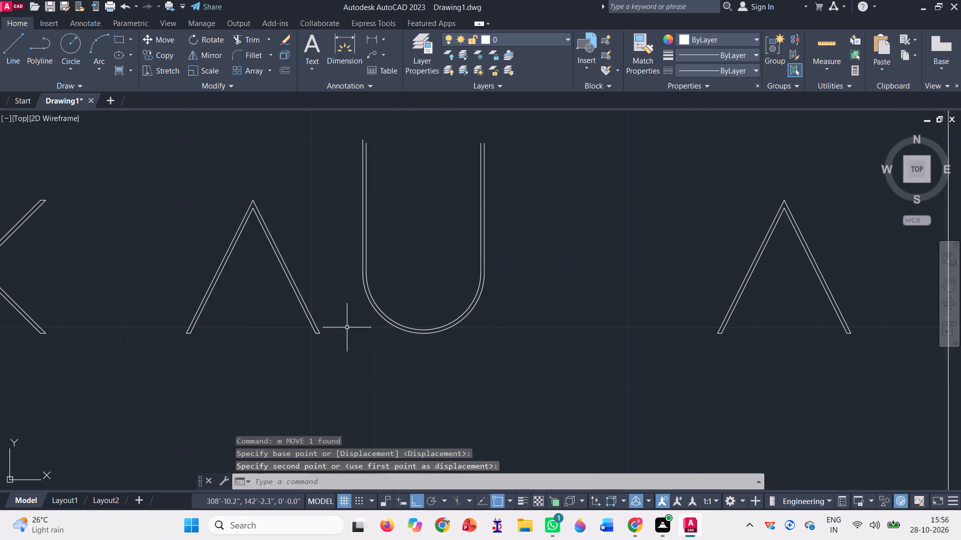
scroll(381, 242, down, 1)
key(Escape)
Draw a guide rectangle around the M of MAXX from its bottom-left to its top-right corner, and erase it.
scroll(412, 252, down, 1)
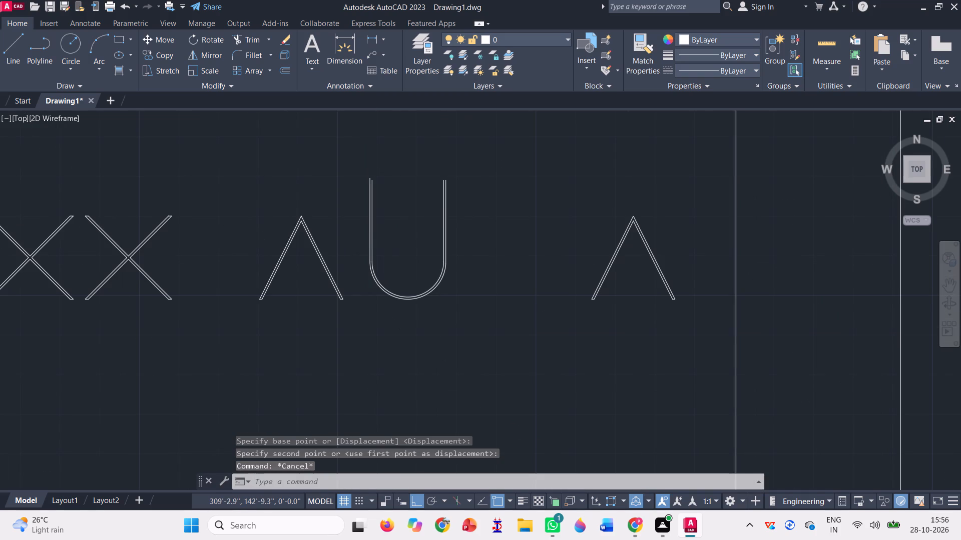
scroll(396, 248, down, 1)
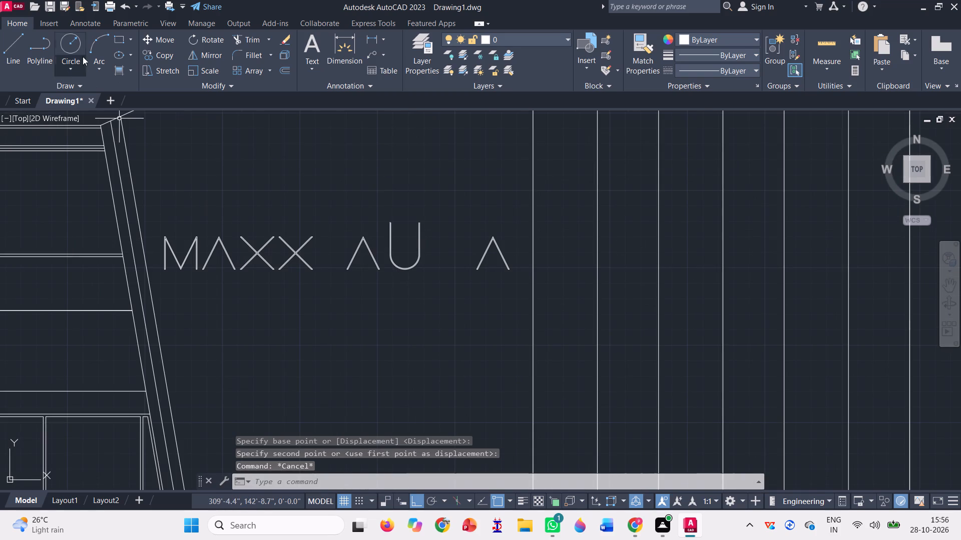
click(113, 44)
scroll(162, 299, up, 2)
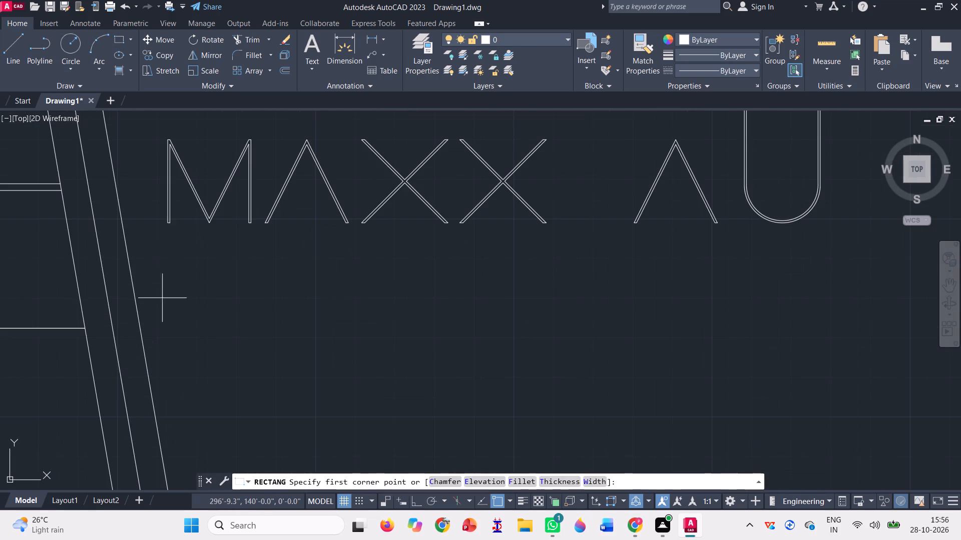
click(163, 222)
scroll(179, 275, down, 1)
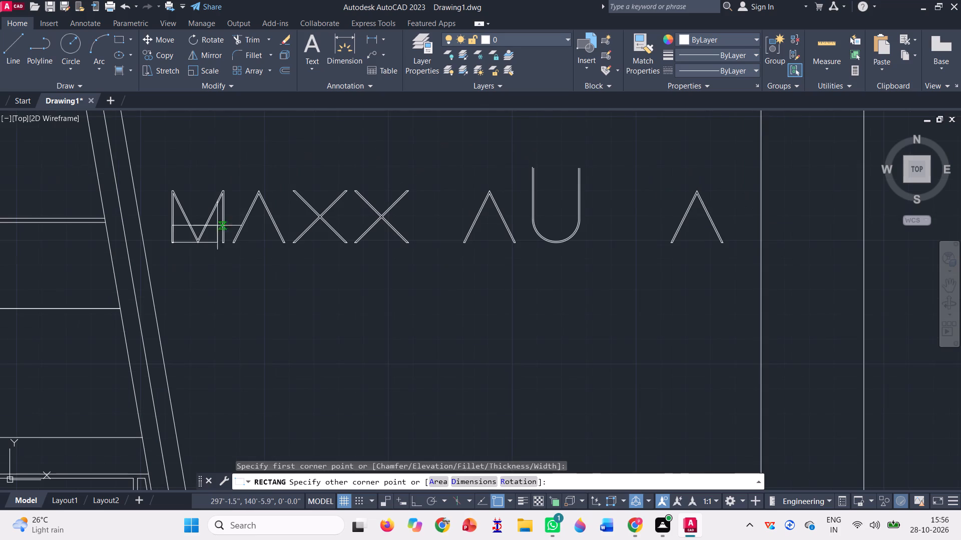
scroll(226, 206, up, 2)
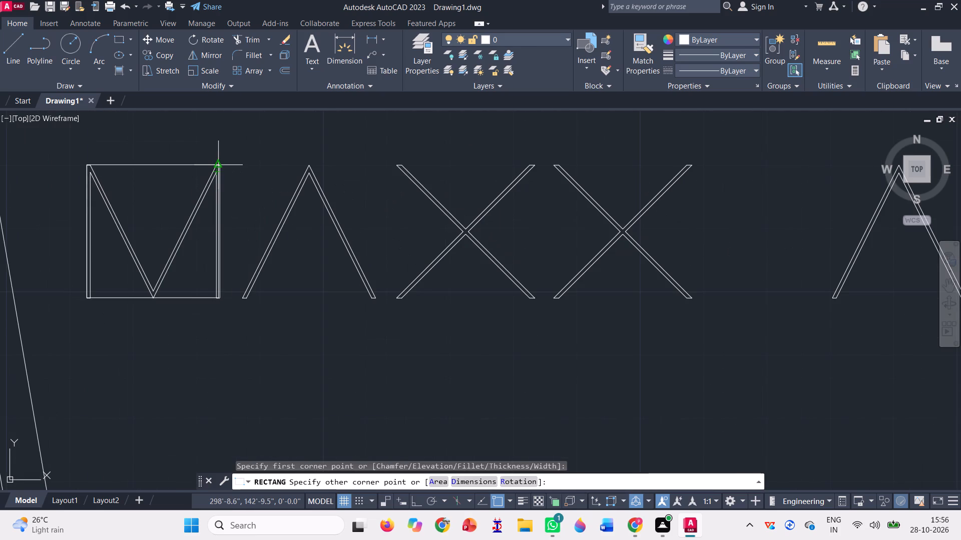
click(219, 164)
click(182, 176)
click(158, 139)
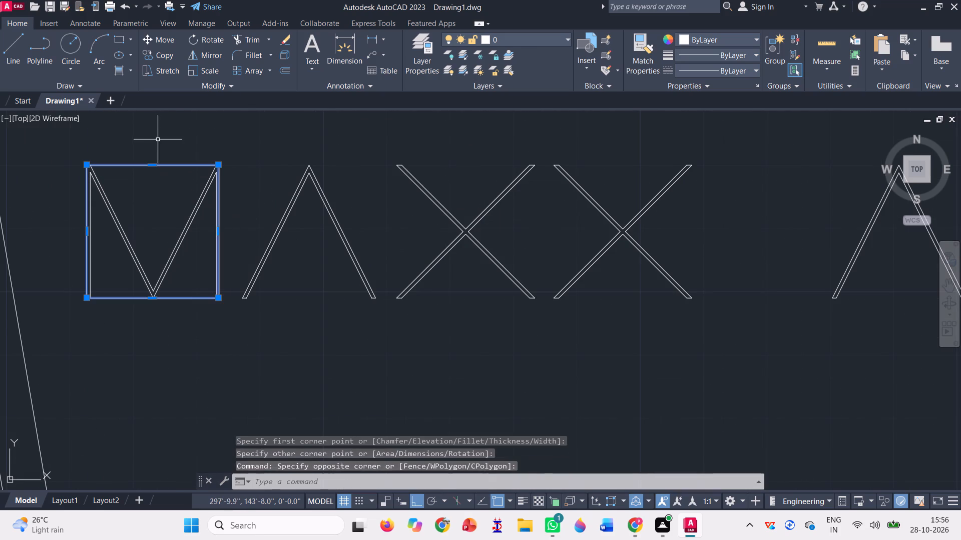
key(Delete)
Draw a guide rectangle around the M of MAXX from its top-left corner to its bottom-right corner.
click(120, 41)
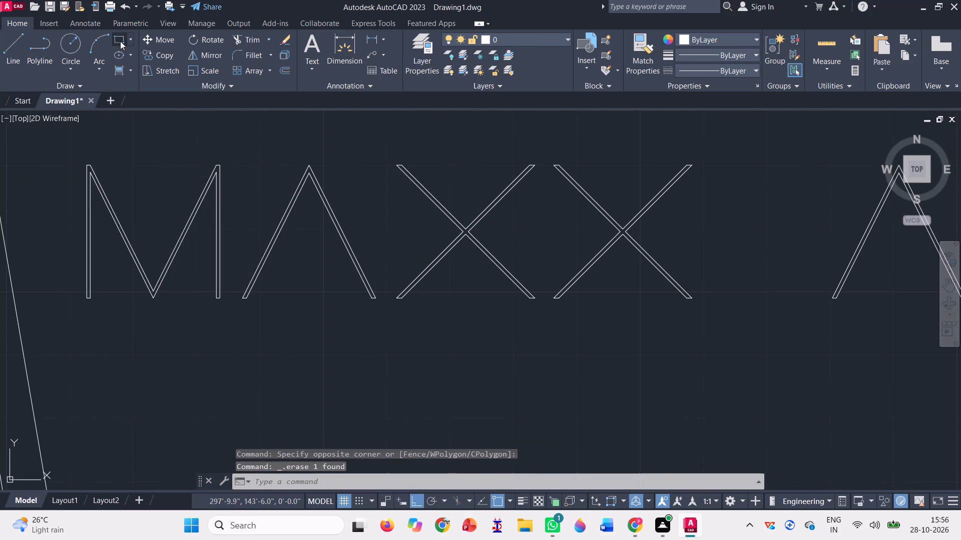
scroll(70, 140, up, 3)
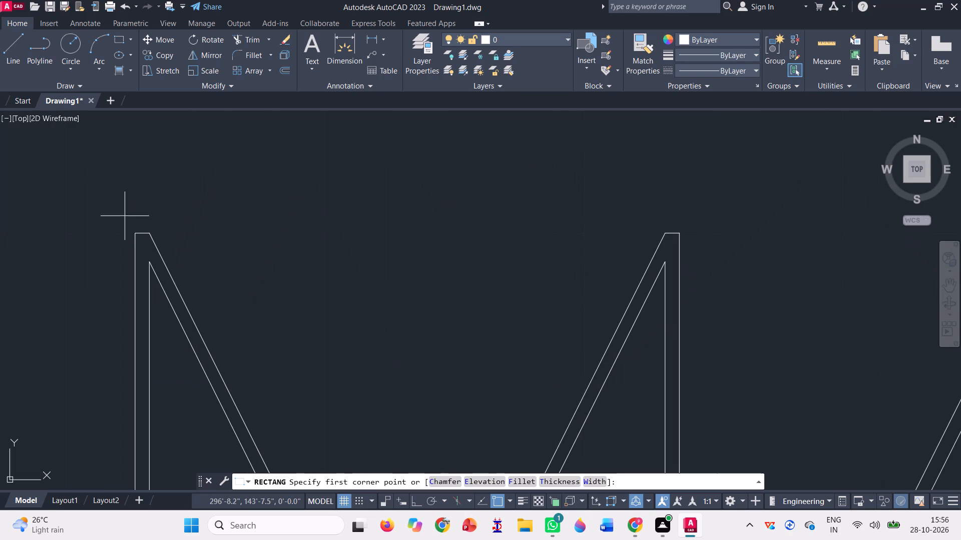
click(136, 232)
scroll(111, 188, down, 2)
scroll(182, 228, down, 1)
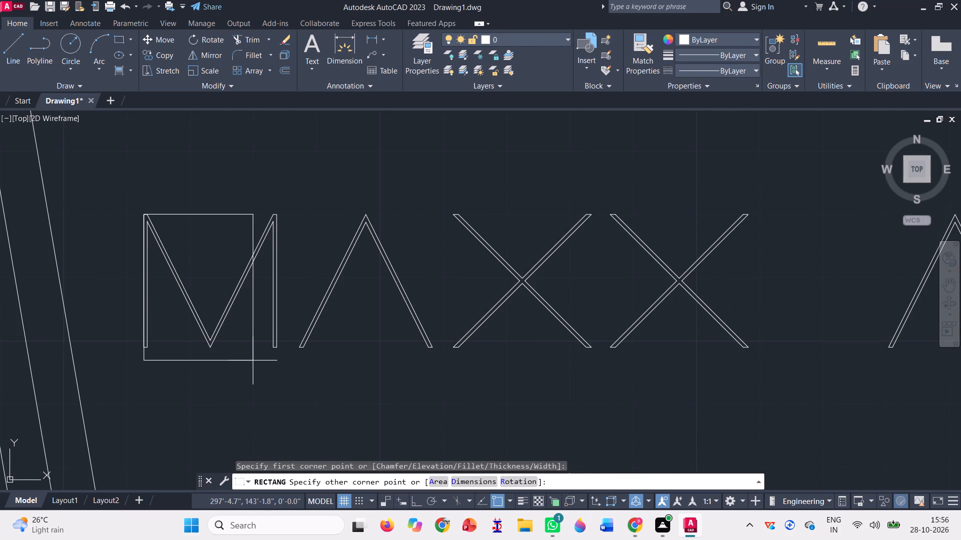
scroll(258, 376, up, 2)
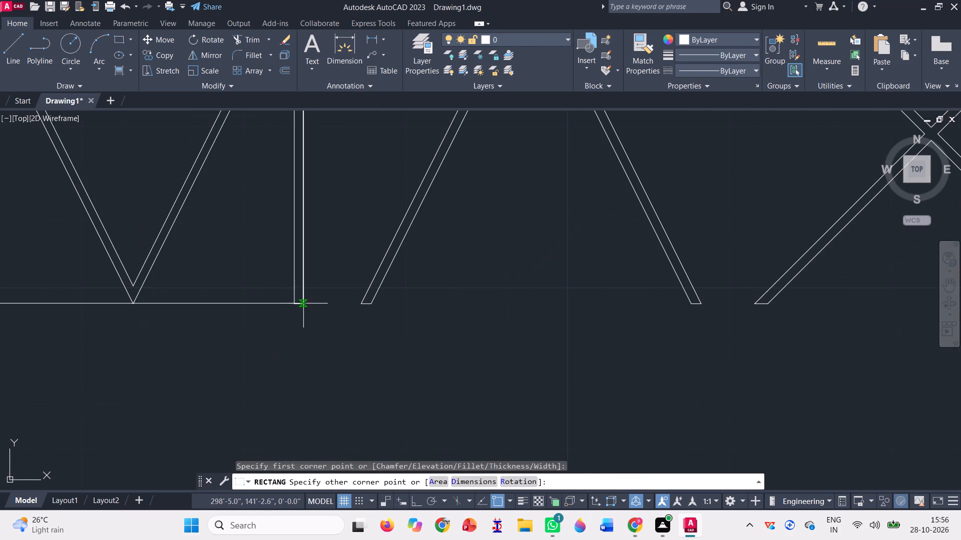
click(303, 304)
Move the guide rectangle by the midpoint of its bottom edge onto the lowest point of the U's outer arc.
scroll(310, 346, down, 3)
click(248, 337)
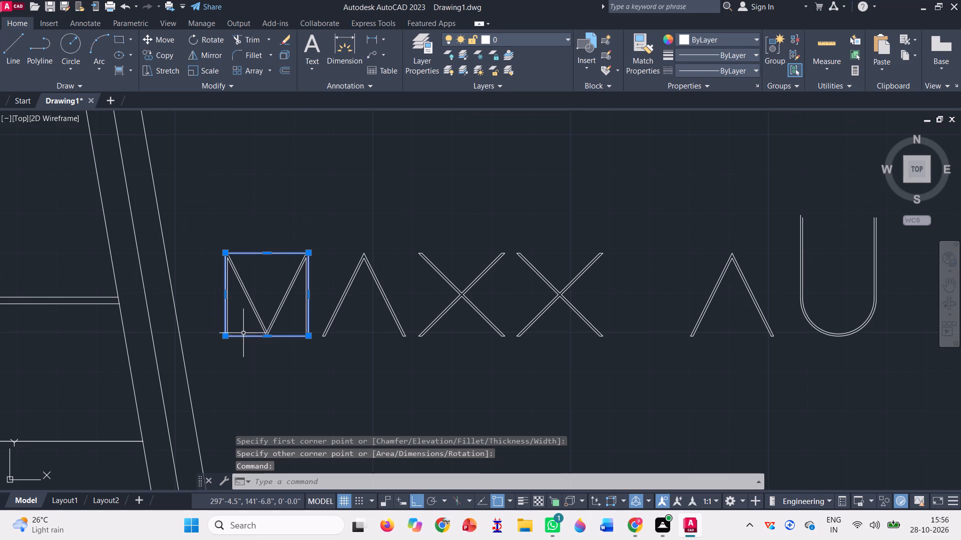
text(m)
key(space)
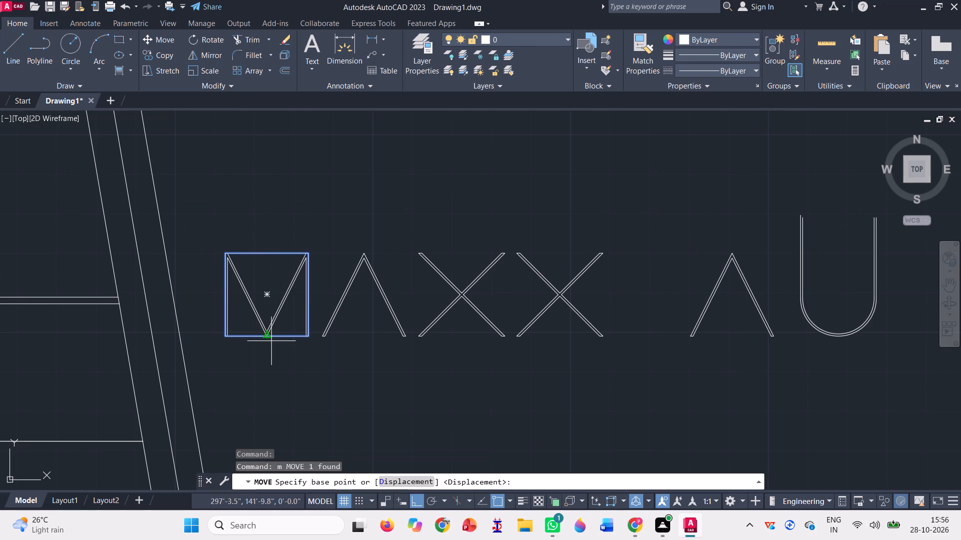
scroll(272, 341, up, 2)
click(259, 332)
scroll(189, 318, down, 3)
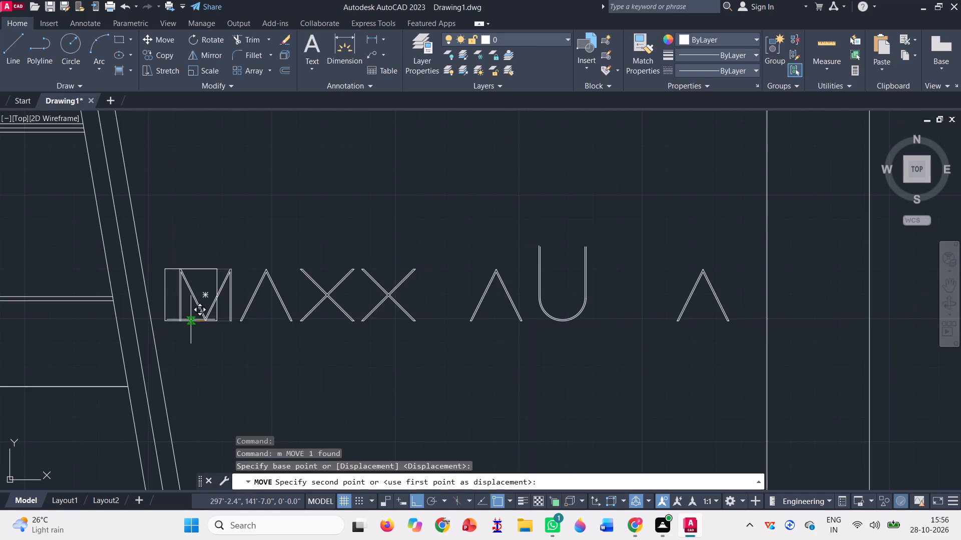
scroll(554, 323, up, 3)
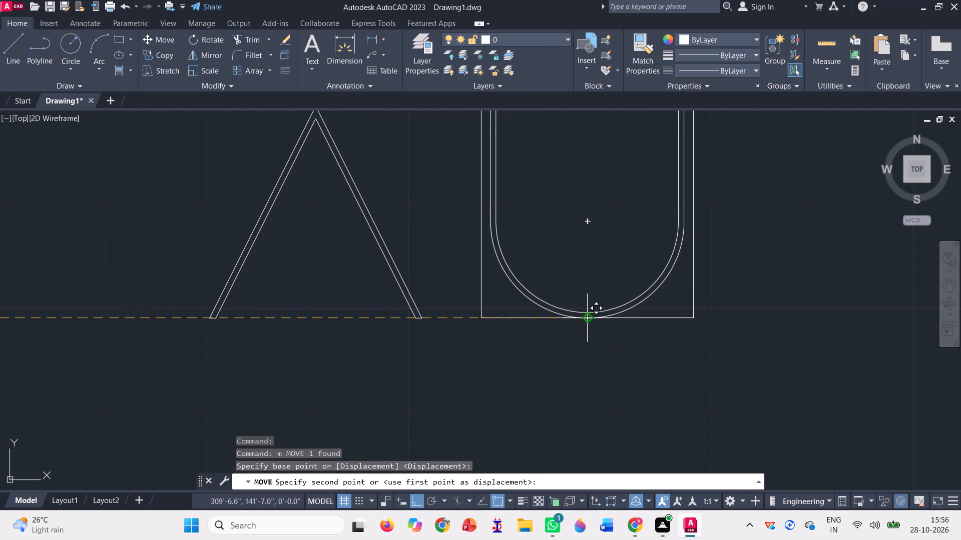
click(585, 314)
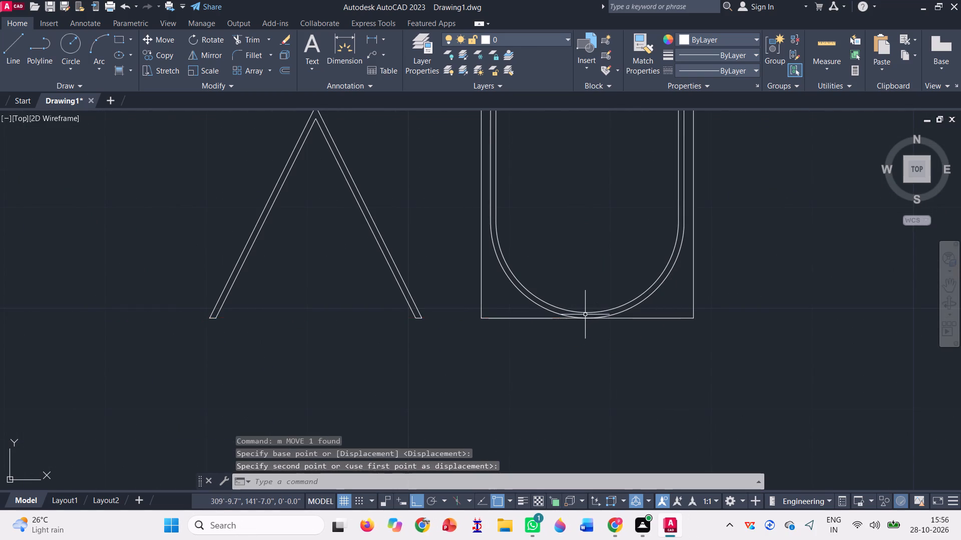
Trim the U's uprights above the guide rectangle and the rectangle's top edge between the two uprights.
scroll(501, 350, down, 2)
scroll(586, 261, up, 1)
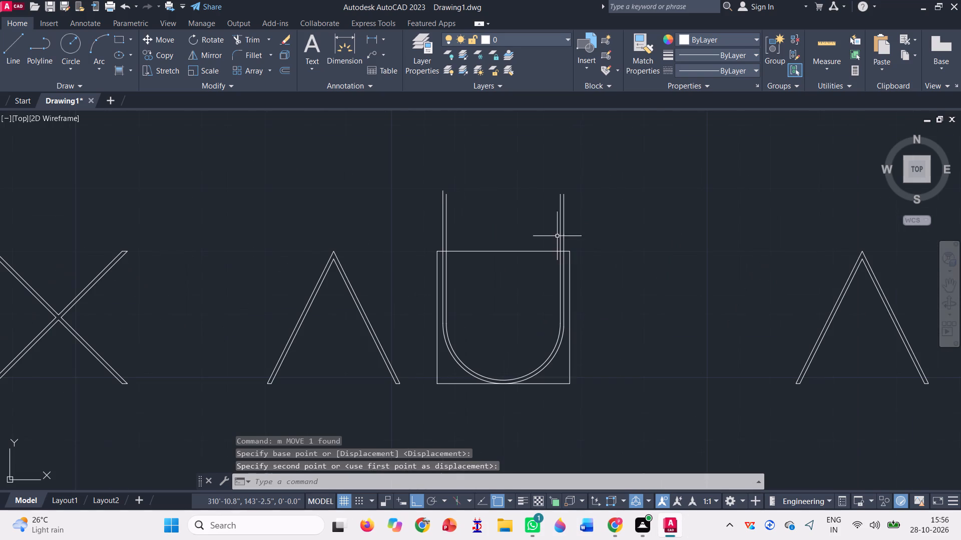
click(251, 38)
click(408, 210)
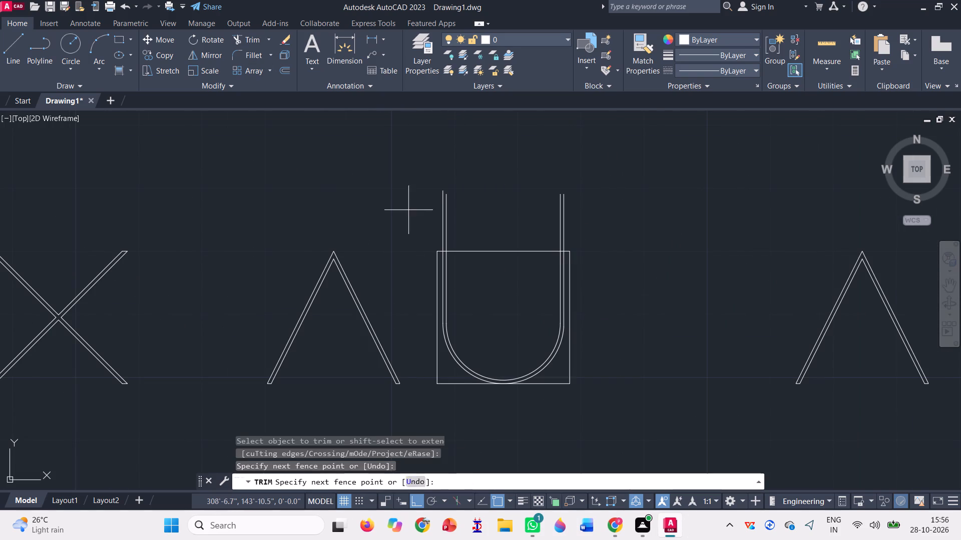
click(624, 207)
click(510, 261)
click(498, 219)
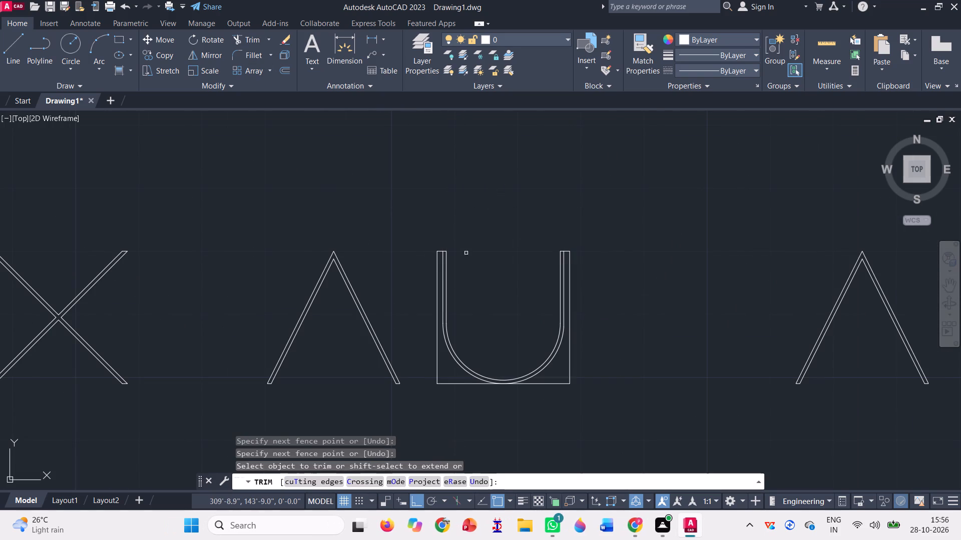
Trim away the guide rectangle's remaining side and bottom pieces outside the U, keeping the short caps on its uprights.
scroll(439, 267, up, 3)
click(428, 189)
click(424, 239)
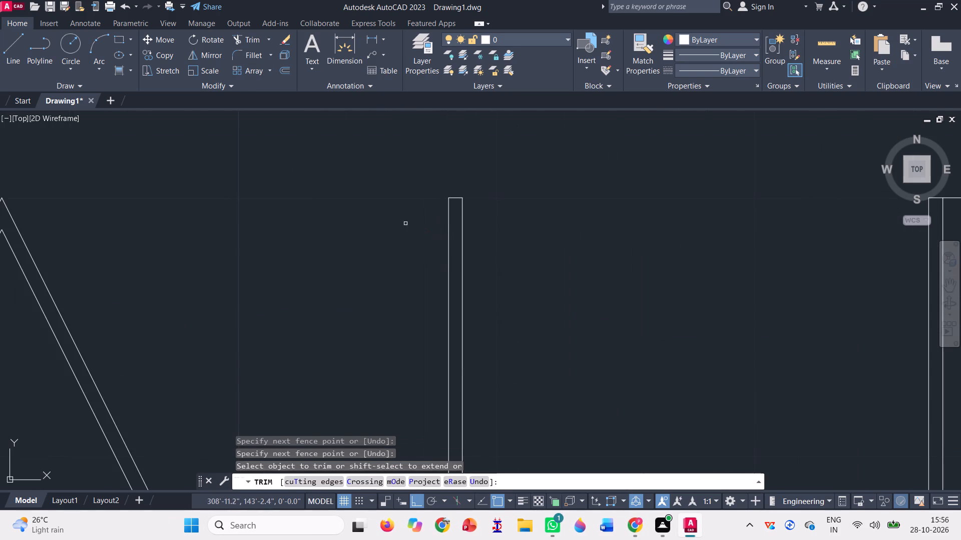
scroll(405, 221, down, 4)
scroll(499, 212, up, 2)
click(475, 217)
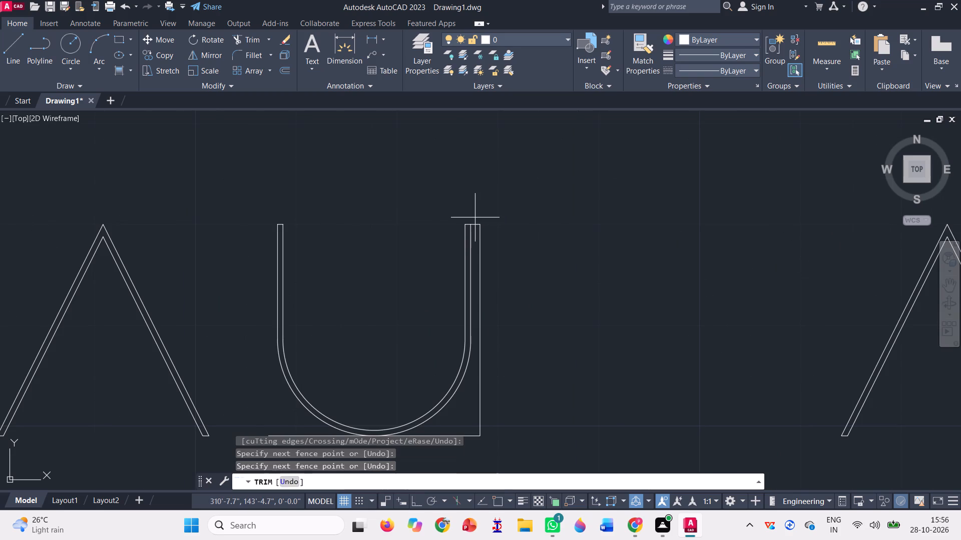
click(484, 248)
scroll(486, 249, down, 2)
click(465, 328)
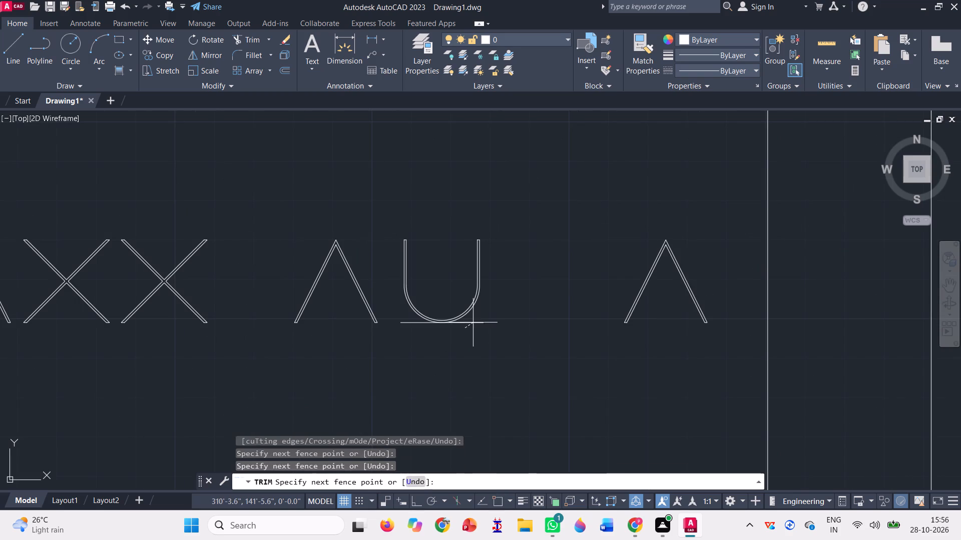
click(474, 321)
scroll(420, 329, up, 2)
click(405, 304)
click(428, 326)
scroll(410, 334, down, 1)
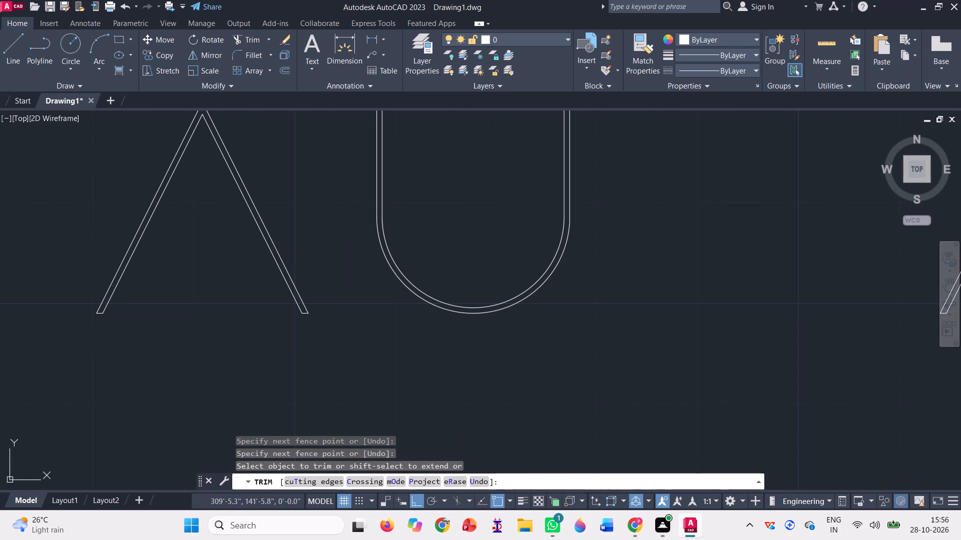
scroll(410, 334, down, 2)
key(Escape)
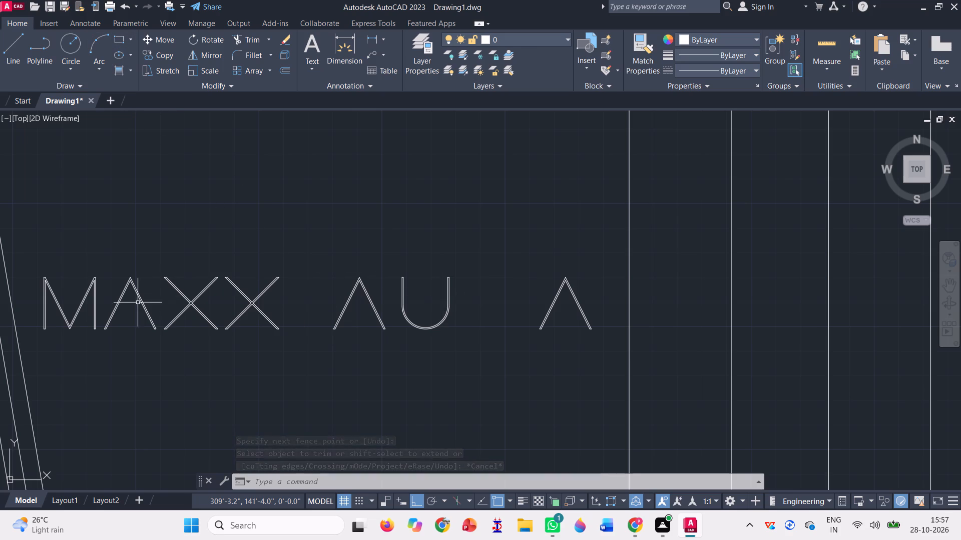
Copy the left stem of the M, both vertical lines and the bottom cap, along the baseline to just right of the U.
scroll(27, 306, up, 3)
drag(103, 318, 96, 318)
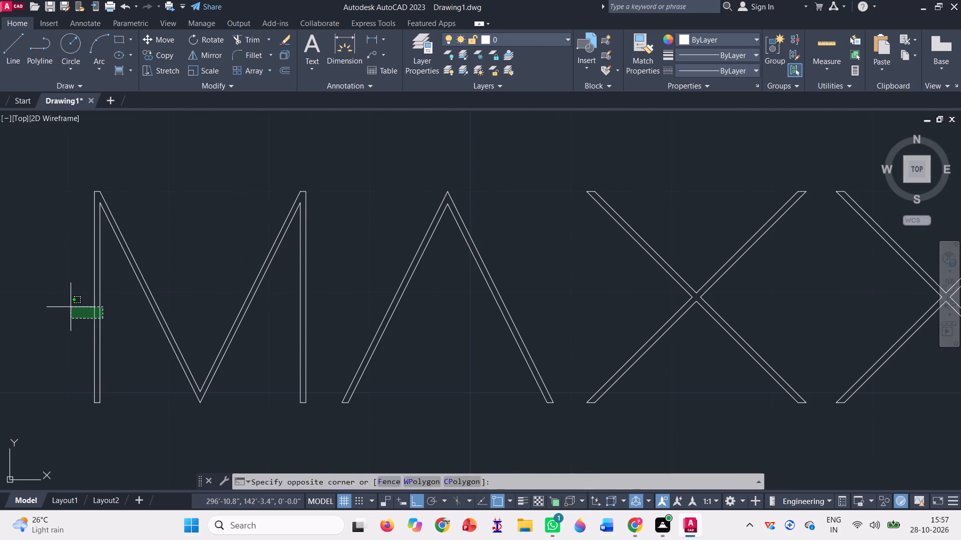
click(66, 304)
scroll(102, 407, up, 3)
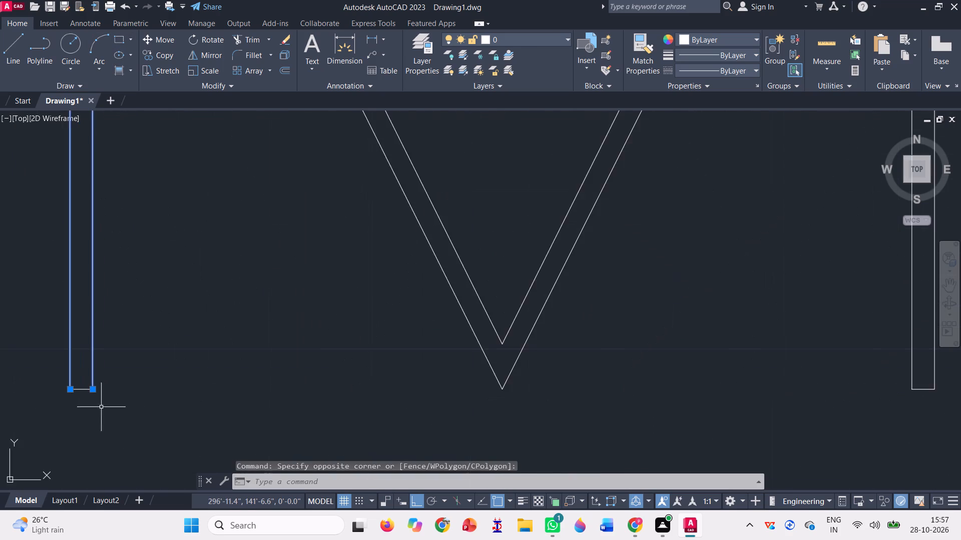
scroll(83, 393, up, 2)
click(83, 391)
click(73, 367)
scroll(80, 412, down, 3)
scroll(135, 389, down, 2)
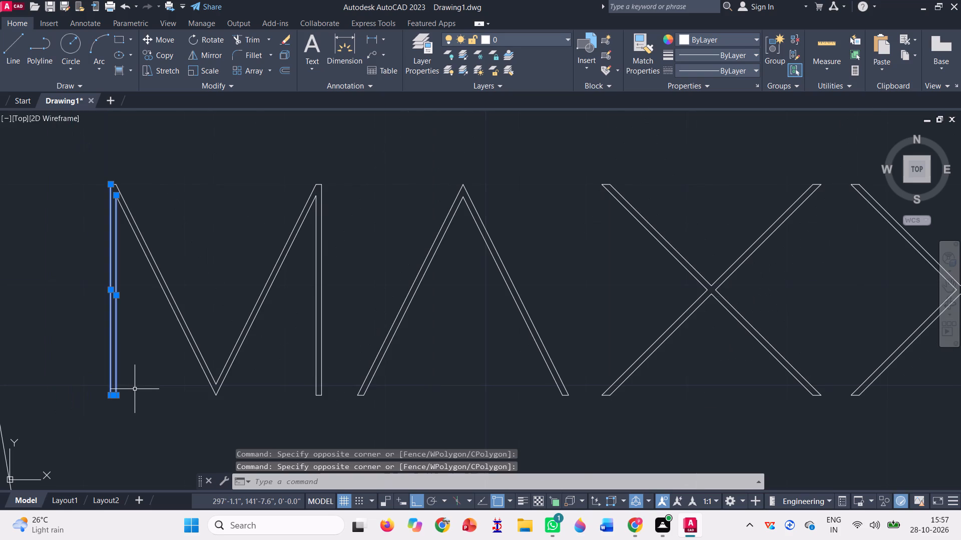
text(co)
key(space)
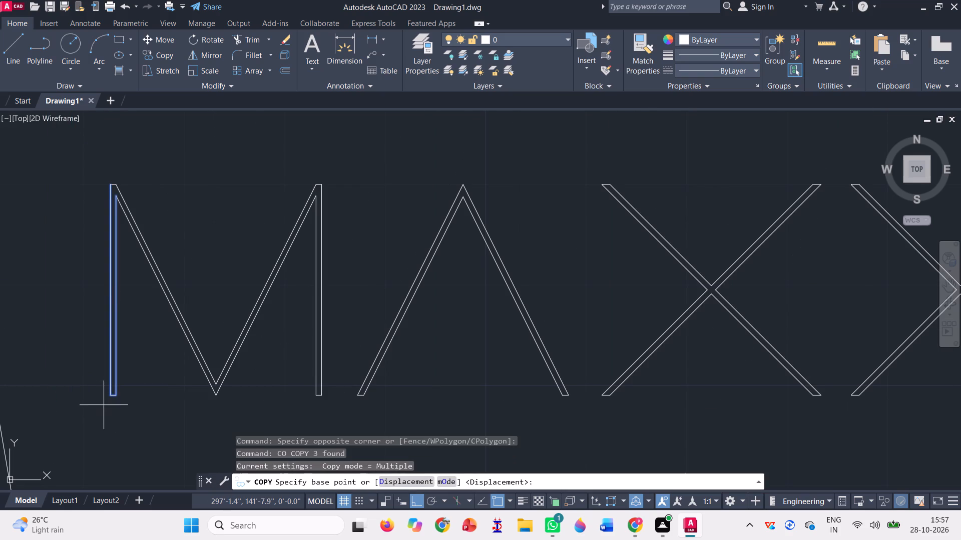
click(111, 396)
scroll(92, 394, down, 3)
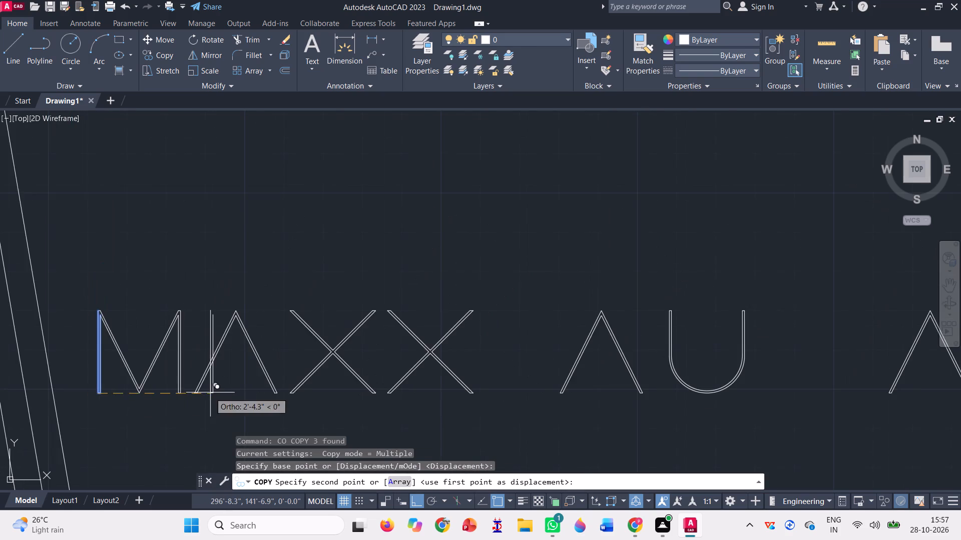
scroll(213, 391, down, 2)
scroll(412, 390, up, 3)
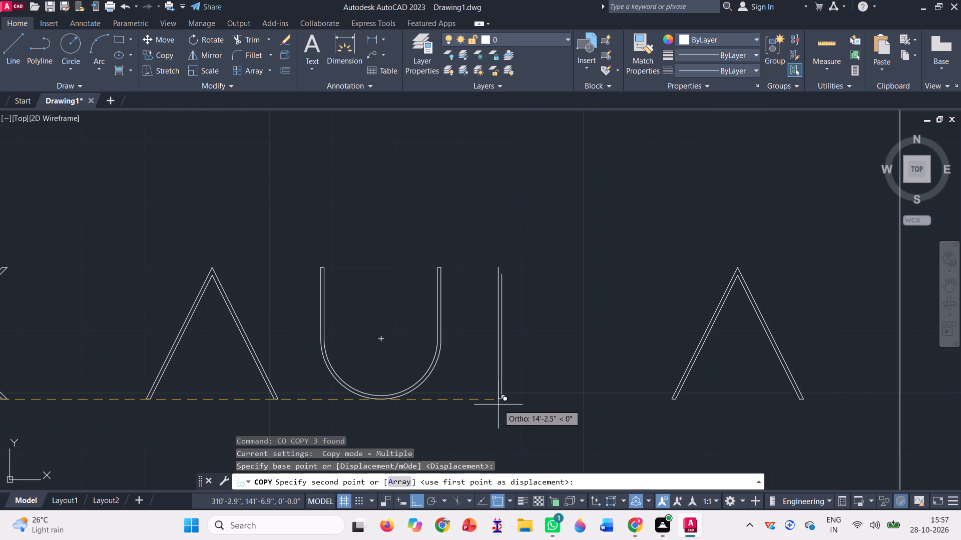
click(481, 398)
key(Escape)
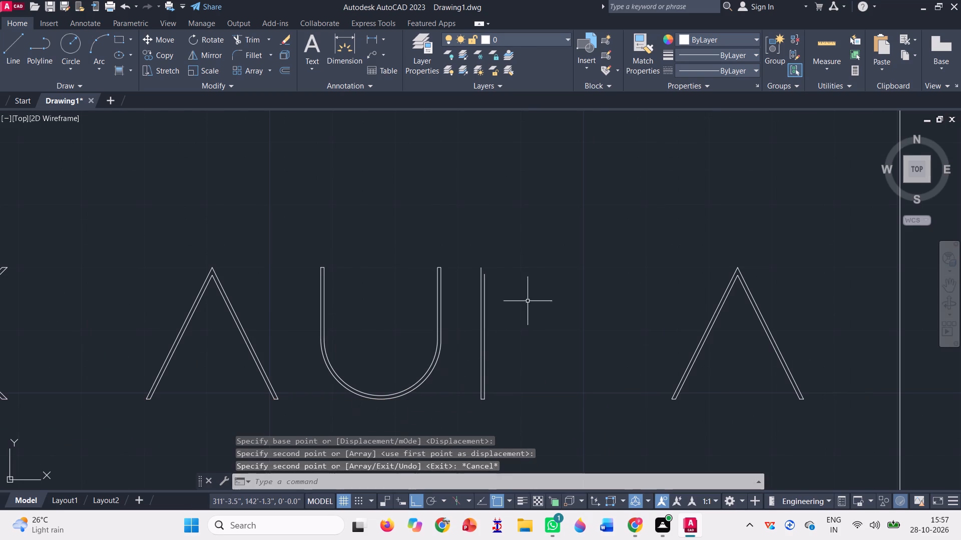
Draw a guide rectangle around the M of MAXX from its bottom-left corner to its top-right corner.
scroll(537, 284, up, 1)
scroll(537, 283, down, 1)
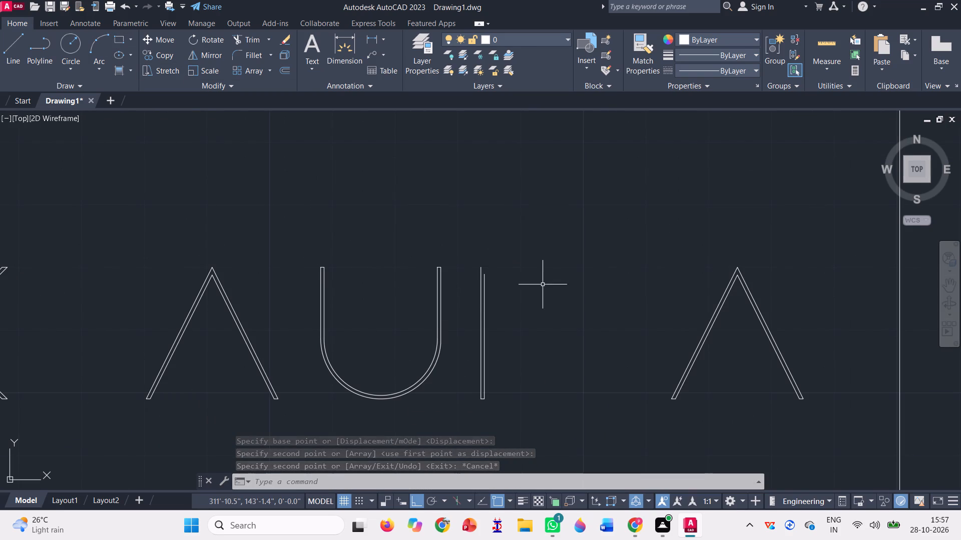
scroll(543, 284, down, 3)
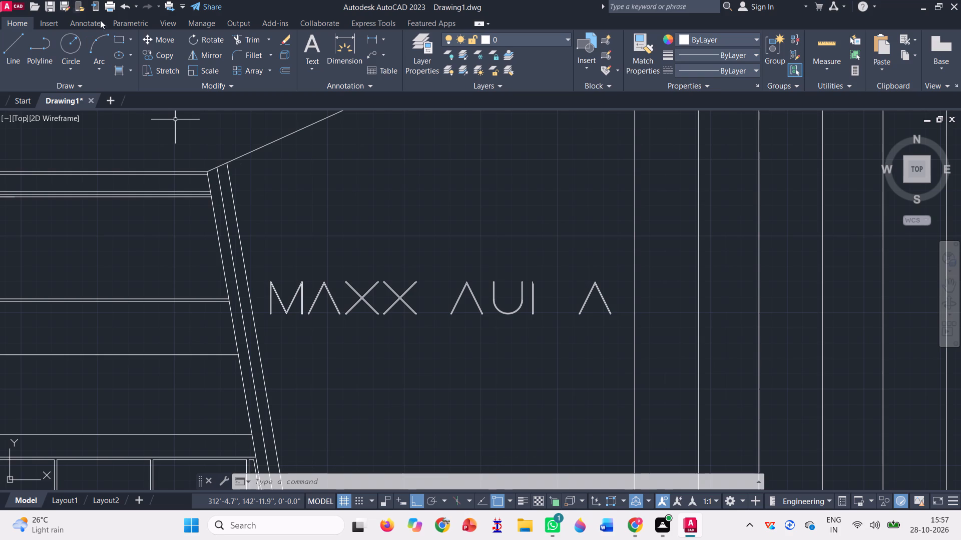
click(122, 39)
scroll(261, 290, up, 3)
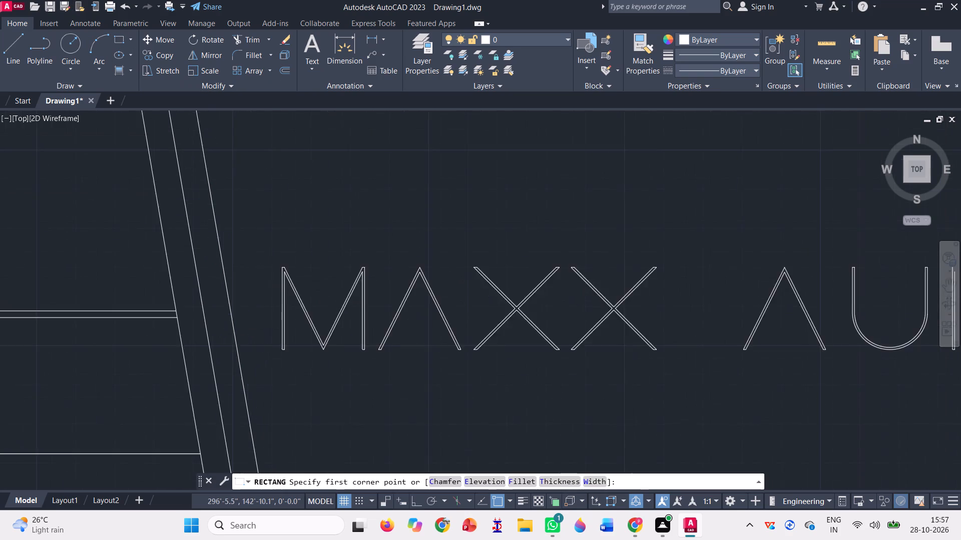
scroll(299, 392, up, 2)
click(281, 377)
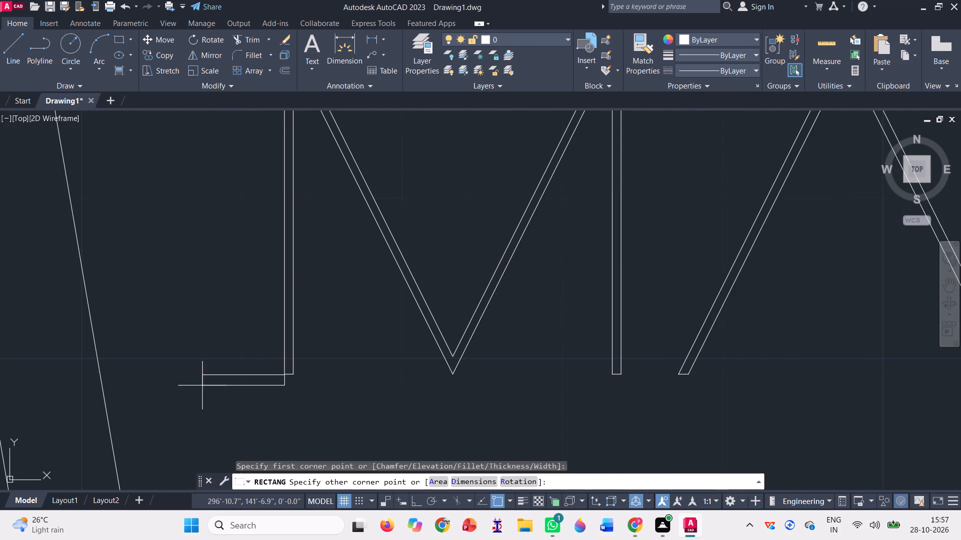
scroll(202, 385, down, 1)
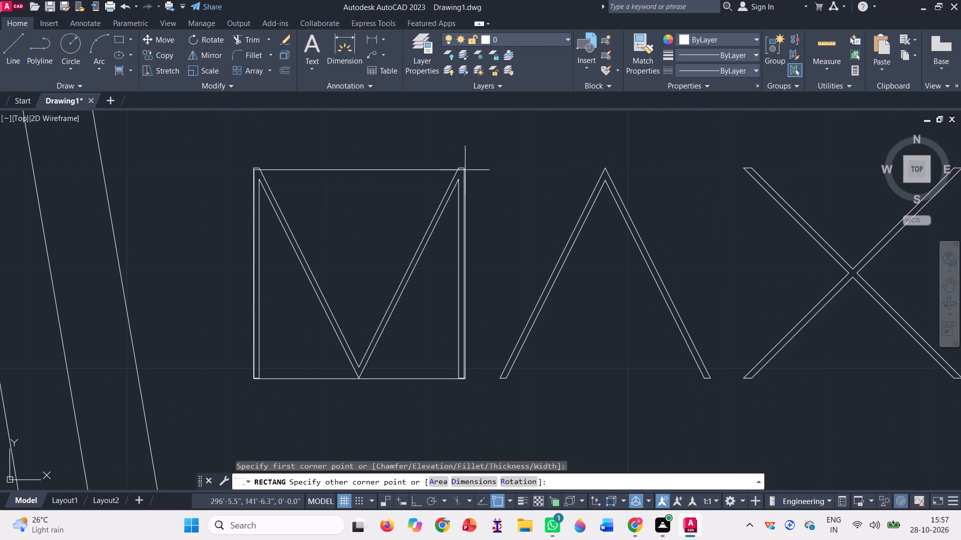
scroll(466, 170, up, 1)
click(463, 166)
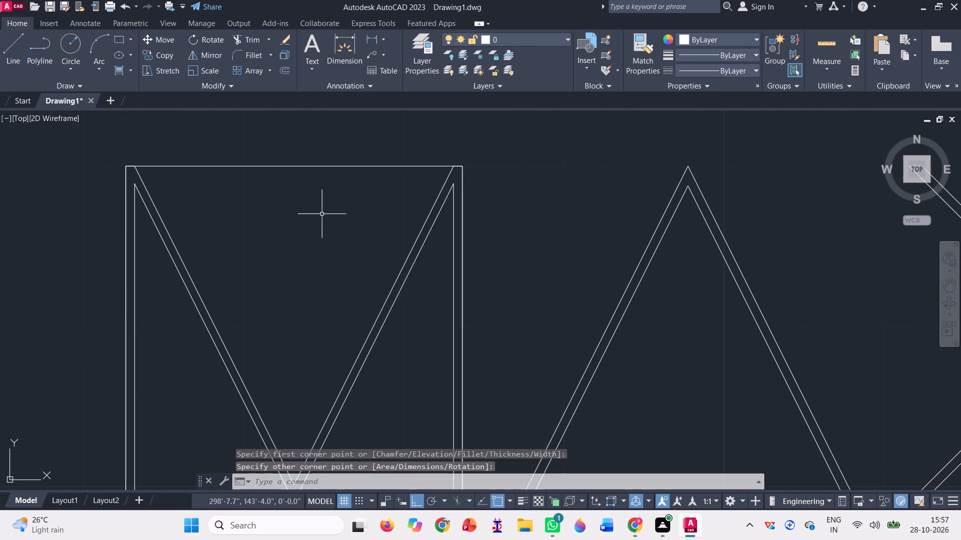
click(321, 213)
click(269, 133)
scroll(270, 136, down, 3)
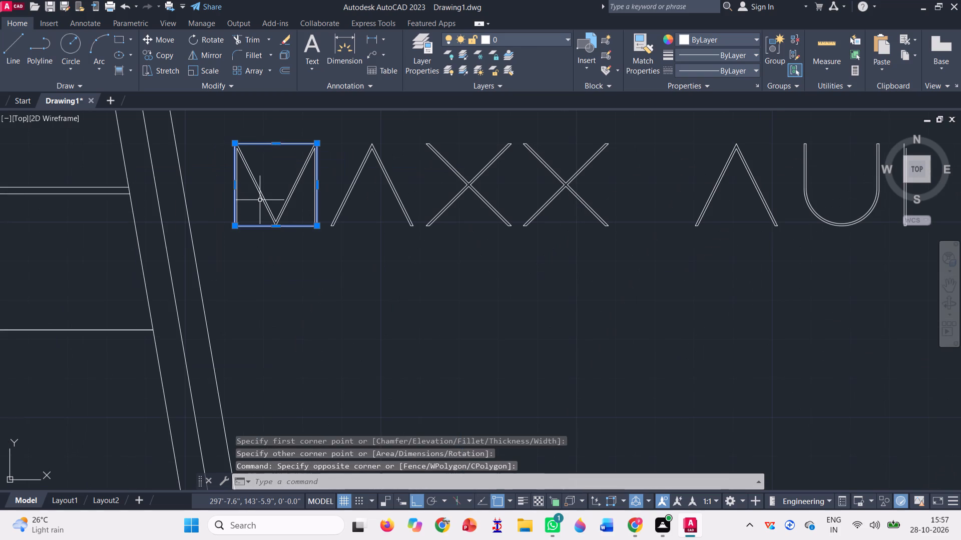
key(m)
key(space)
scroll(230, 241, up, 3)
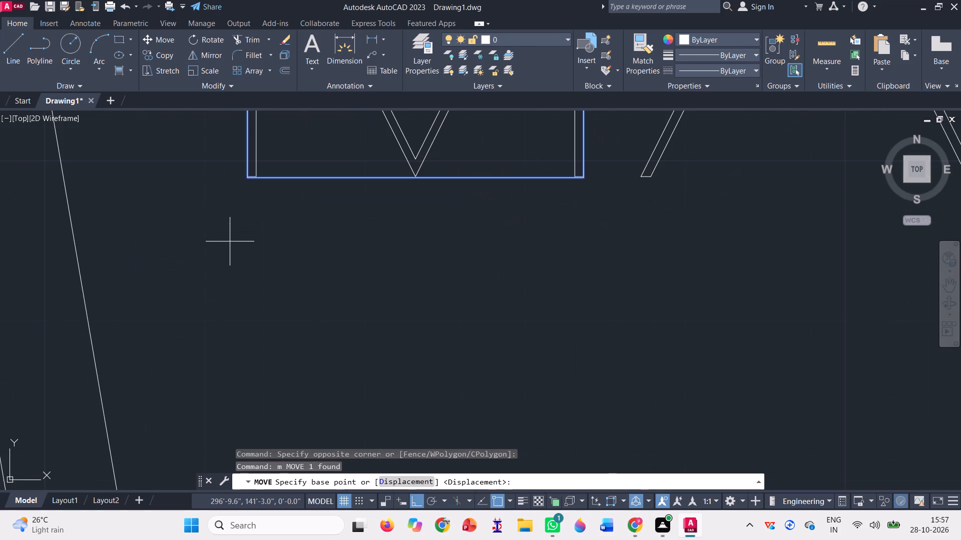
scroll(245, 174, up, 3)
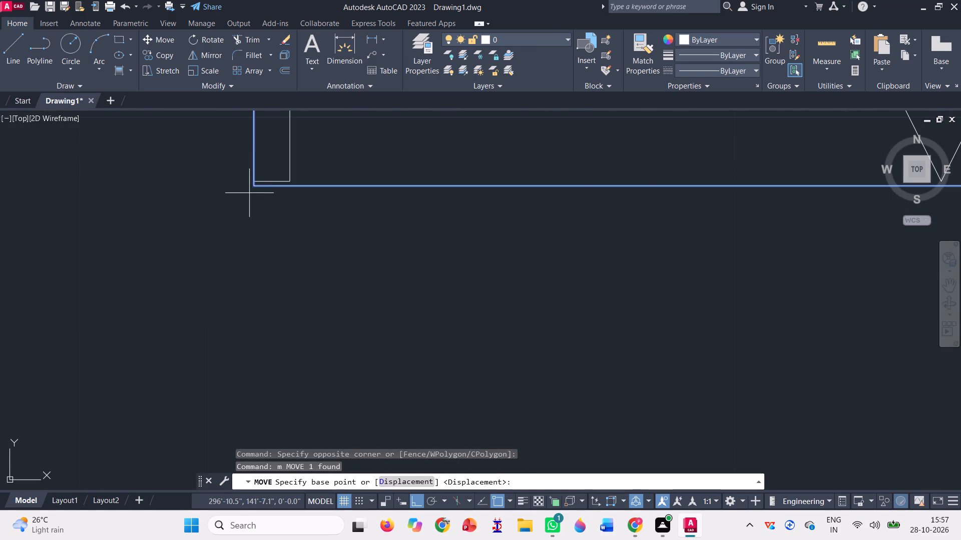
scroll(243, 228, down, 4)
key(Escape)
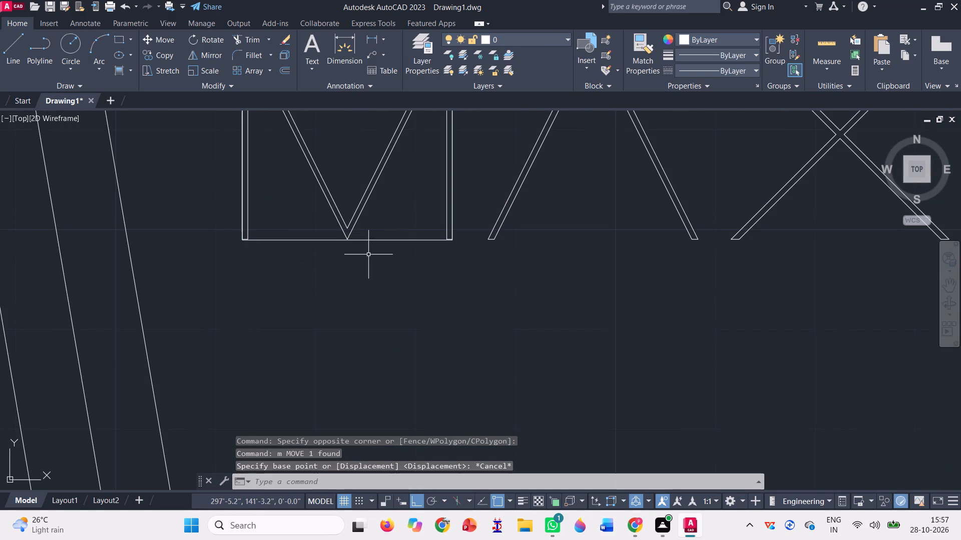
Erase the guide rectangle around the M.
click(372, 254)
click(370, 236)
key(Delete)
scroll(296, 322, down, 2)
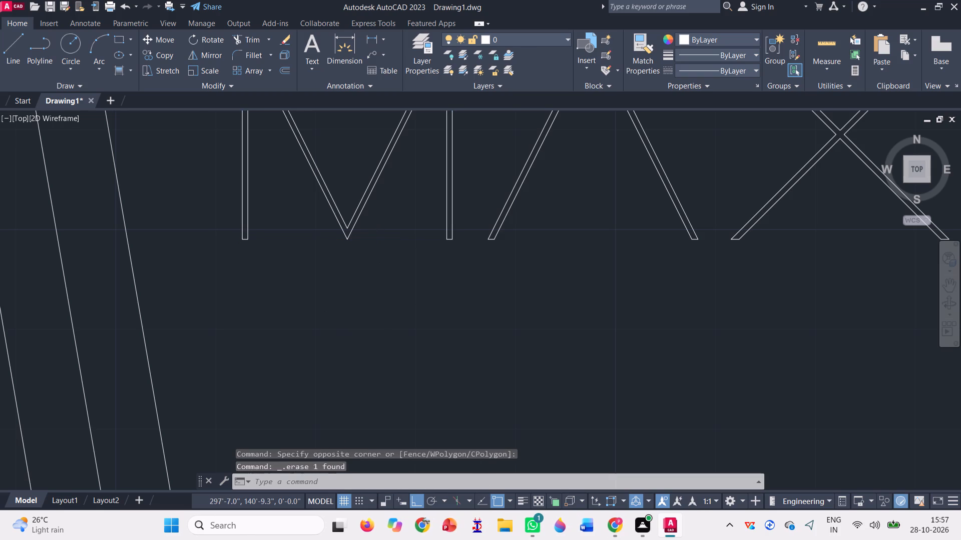
Draw a guide rectangle around the M of MAXX from its bottom-left corner to its top-right corner.
click(121, 39)
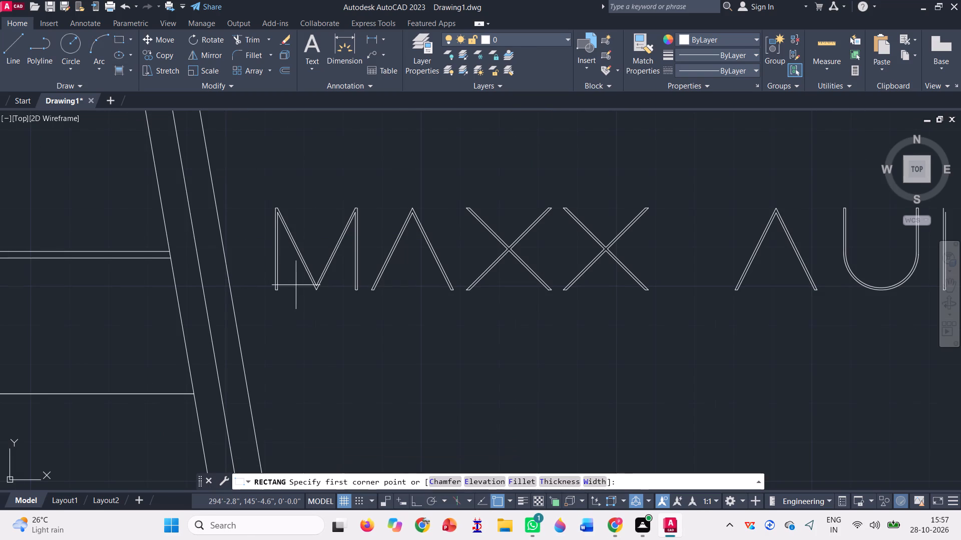
scroll(359, 371, up, 3)
scroll(307, 320, down, 2)
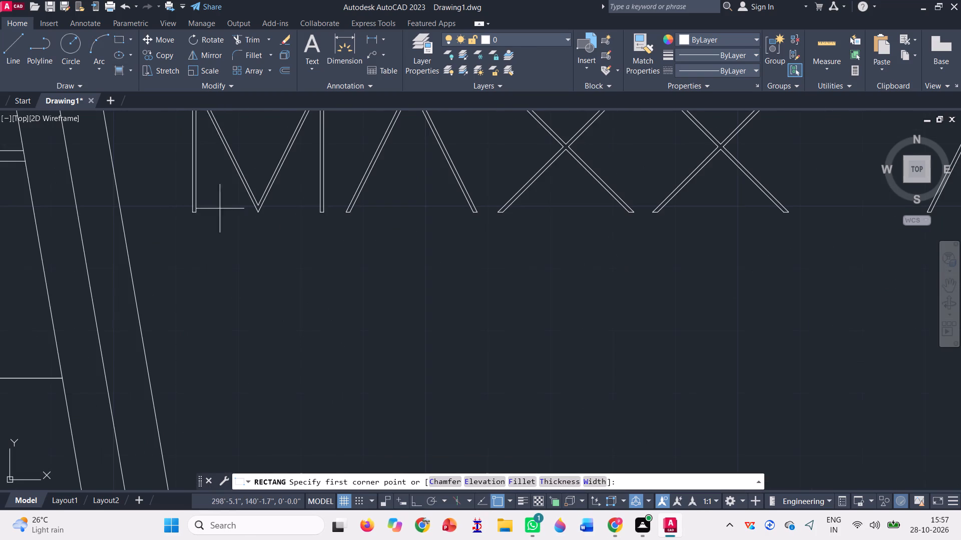
scroll(200, 194, up, 4)
scroll(148, 300, up, 2)
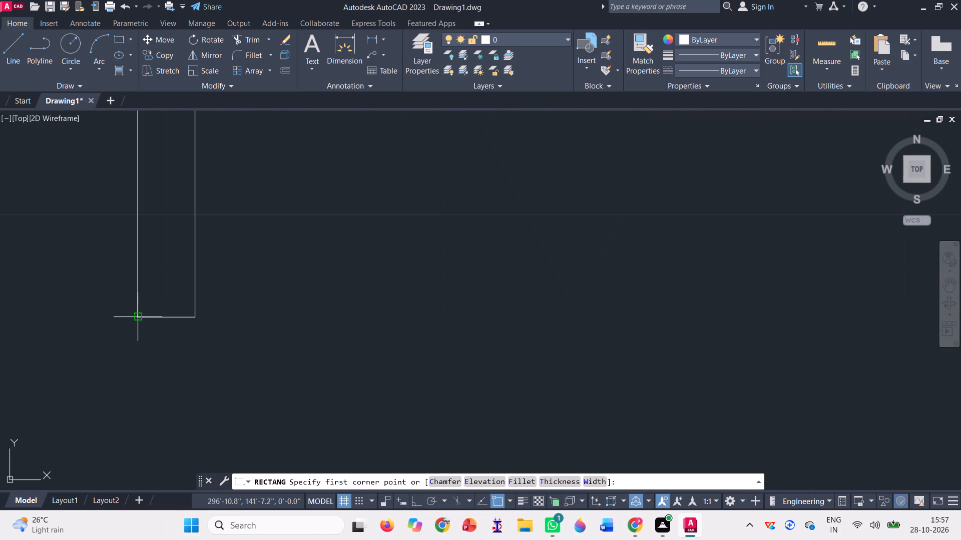
click(137, 318)
scroll(147, 367, down, 5)
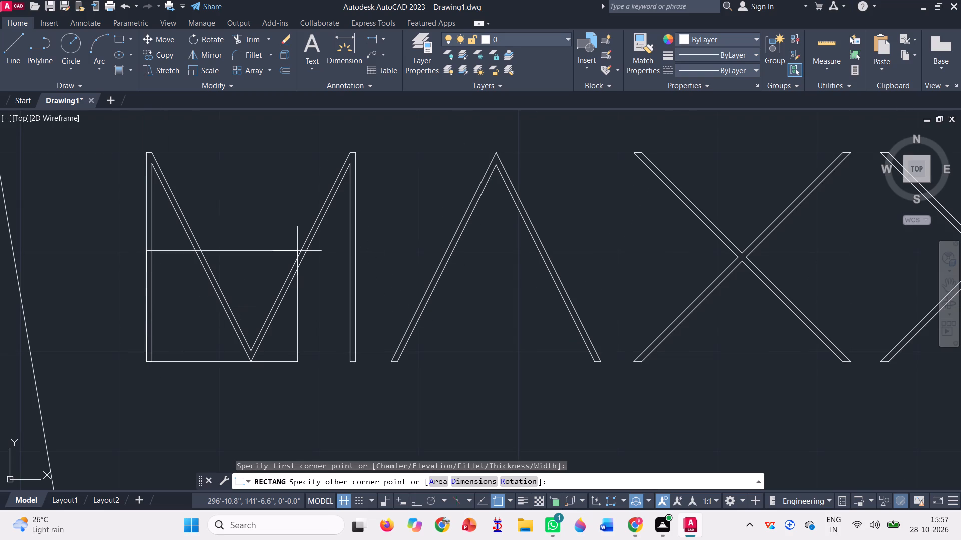
scroll(371, 163, up, 3)
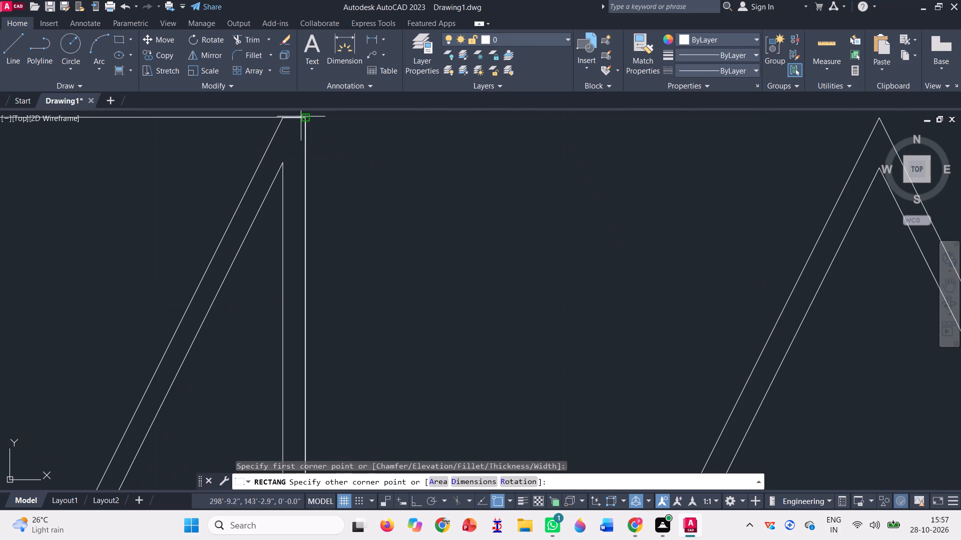
click(302, 116)
scroll(364, 218, down, 2)
Move the guide rectangle from the M along the baseline so its bottom-left corner meets the bottom-left corner of the stem beside the U.
click(235, 206)
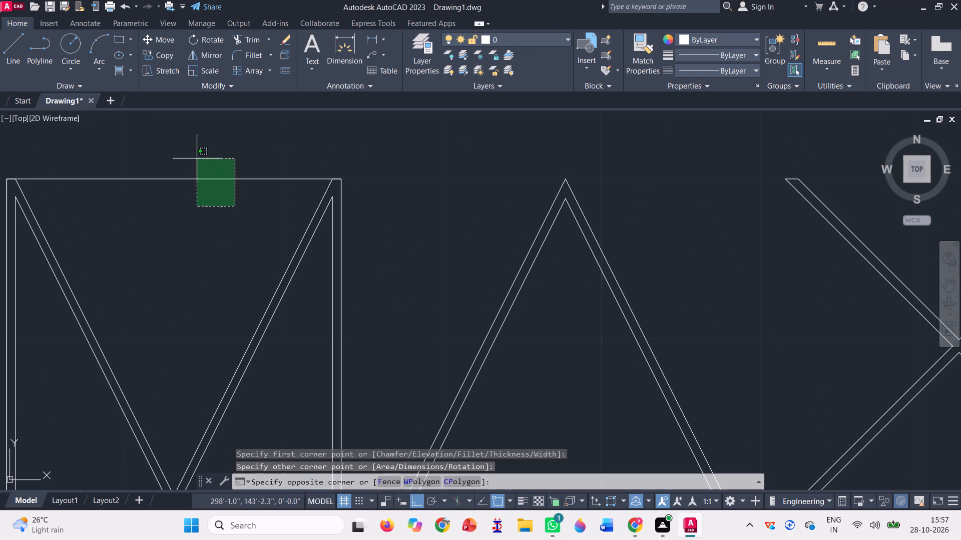
click(194, 157)
scroll(303, 216, down, 3)
text(m)
key(space)
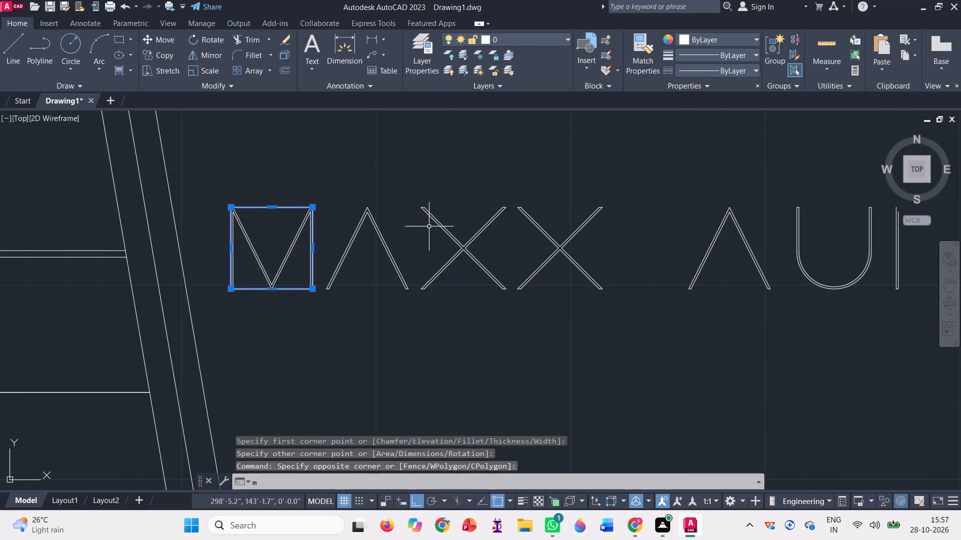
scroll(244, 295, up, 3)
scroll(191, 276, up, 2)
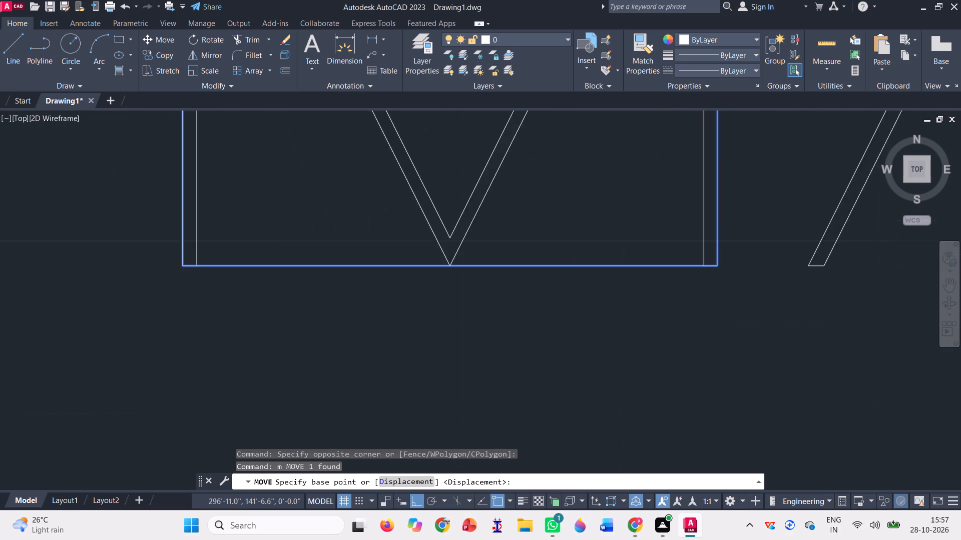
scroll(191, 275, up, 1)
click(165, 250)
scroll(139, 288, down, 5)
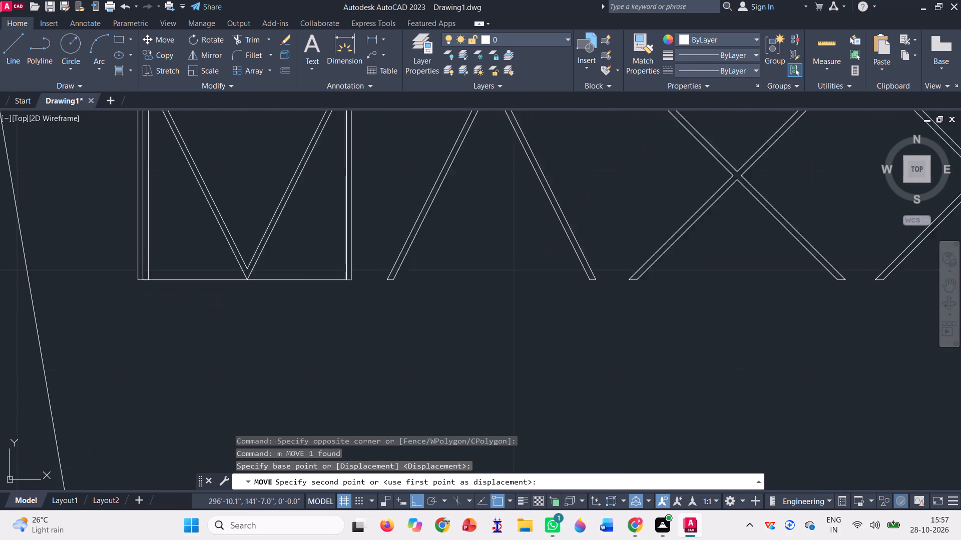
scroll(138, 282, down, 2)
scroll(594, 249, up, 3)
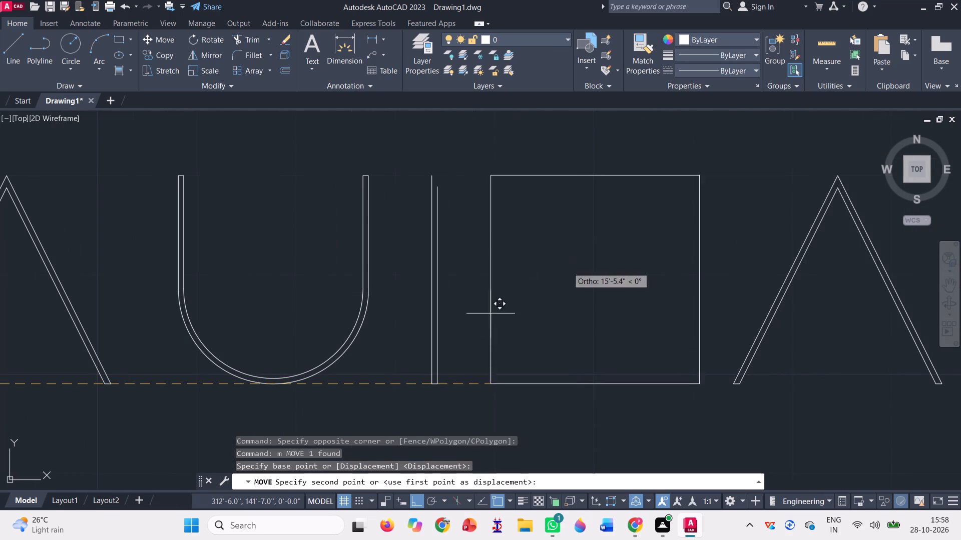
click(431, 385)
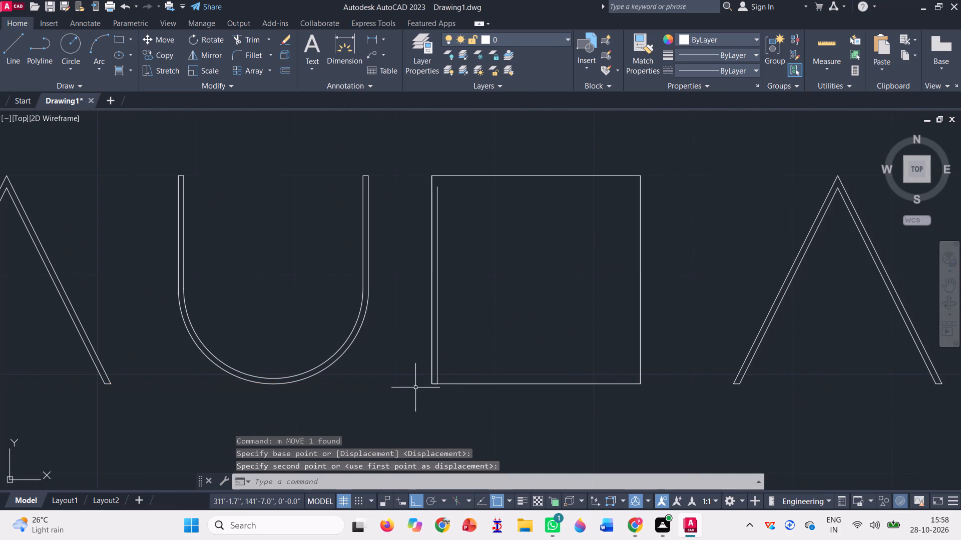
scroll(342, 357, down, 1)
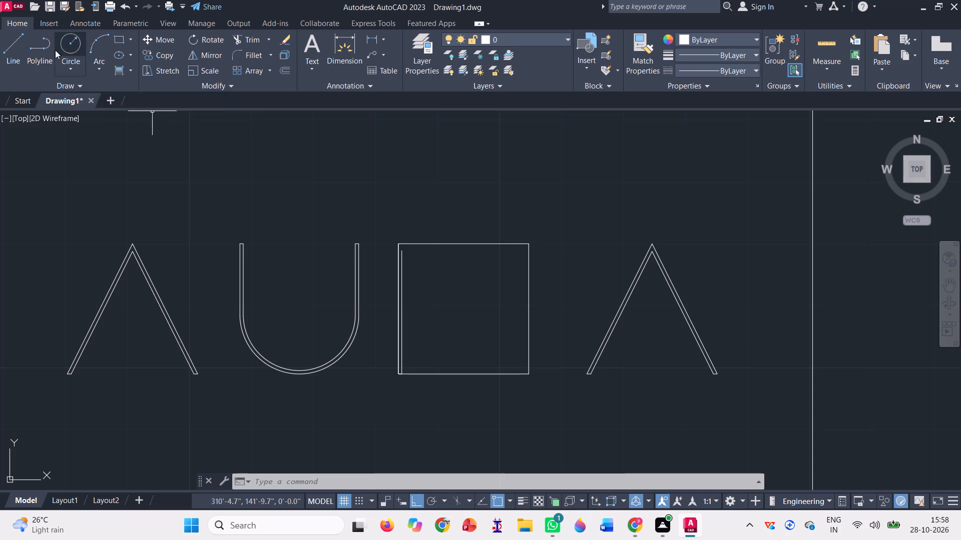
Draw horizontal guide lines from the rectangle's center to its right side's midpoint, and from there back to the stem's inner line.
click(18, 45)
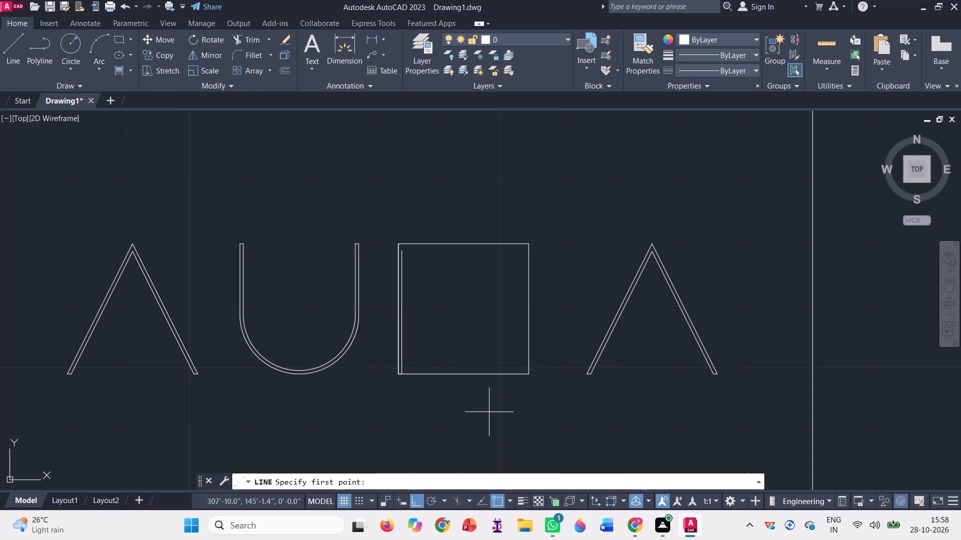
click(466, 309)
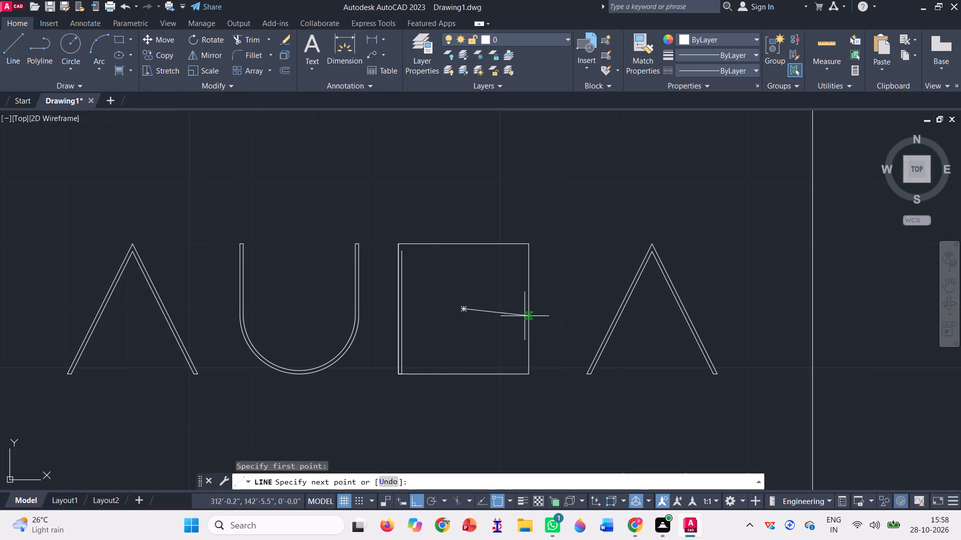
click(529, 309)
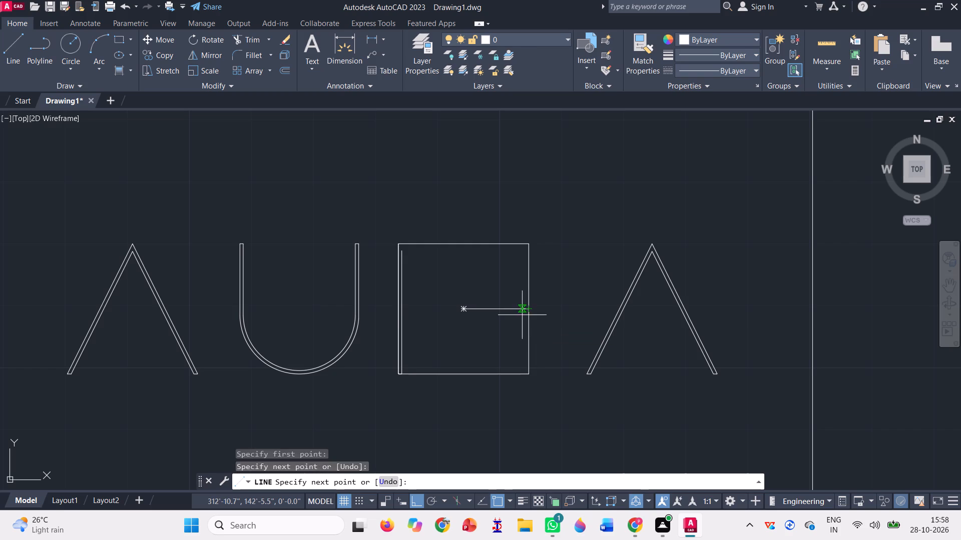
scroll(372, 313, up, 3)
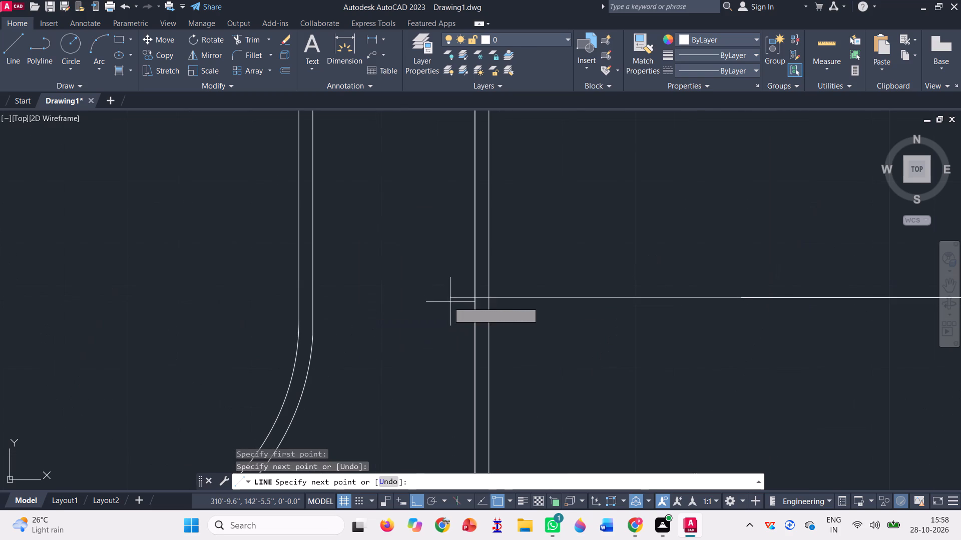
click(492, 301)
scroll(408, 306, down, 1)
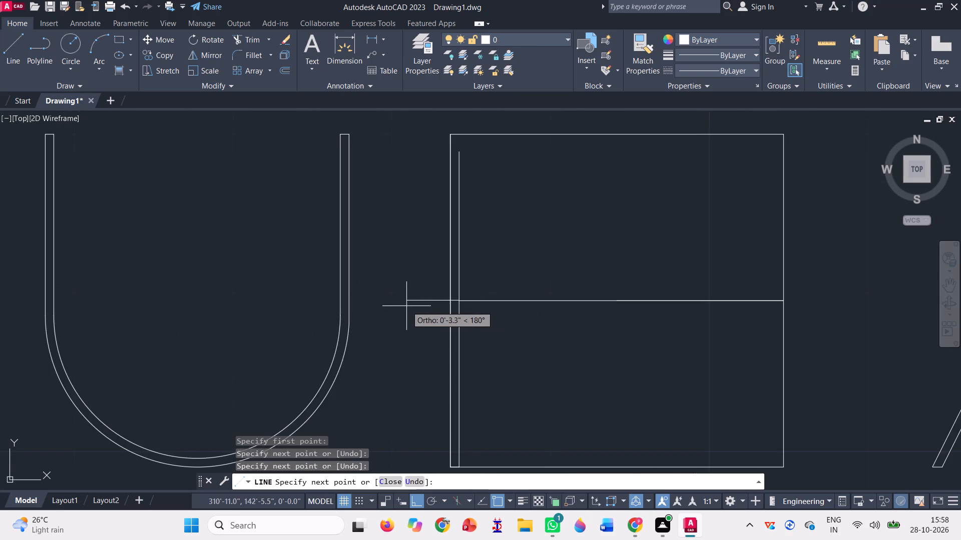
scroll(405, 304, down, 2)
key(space)
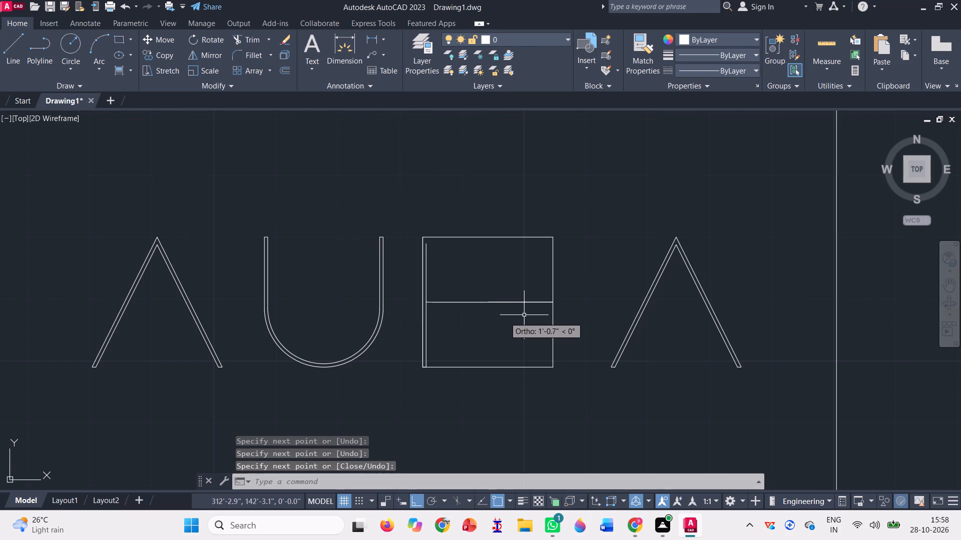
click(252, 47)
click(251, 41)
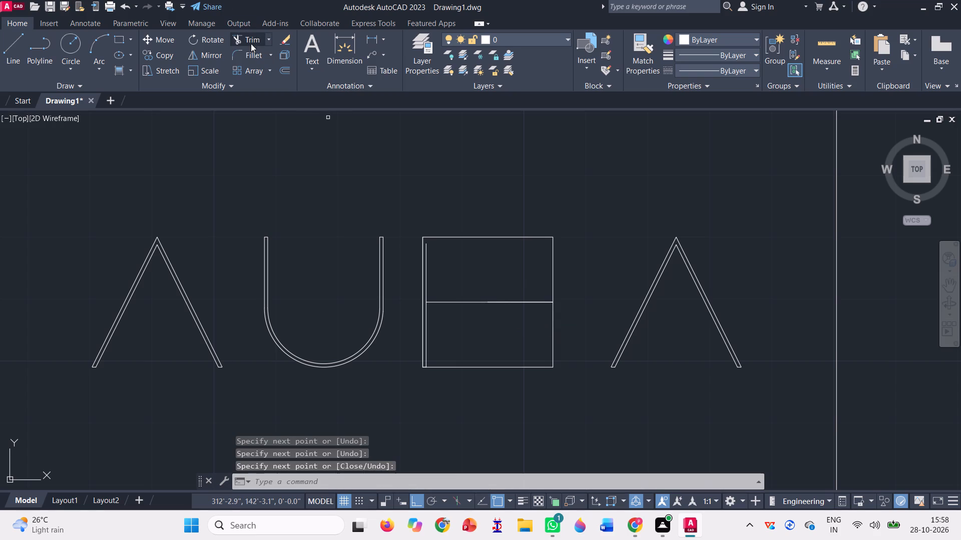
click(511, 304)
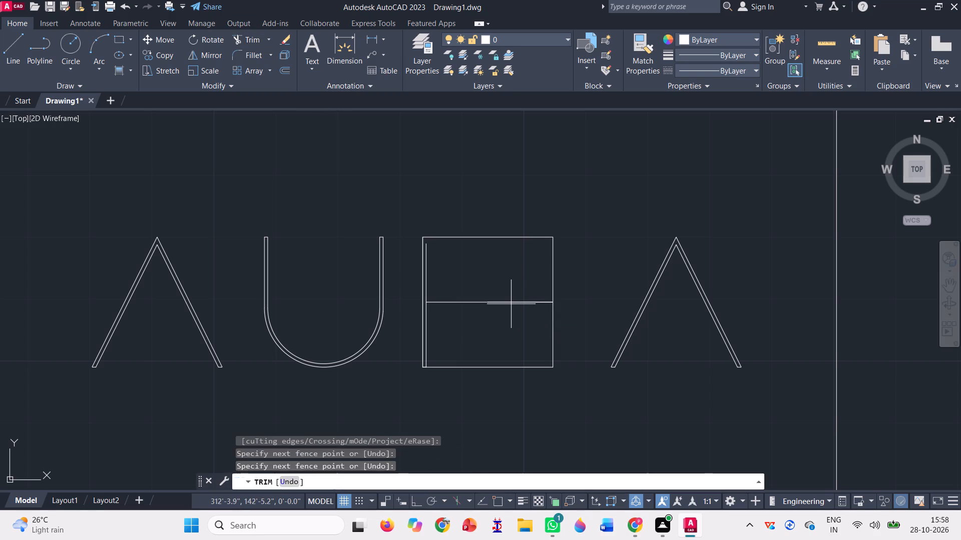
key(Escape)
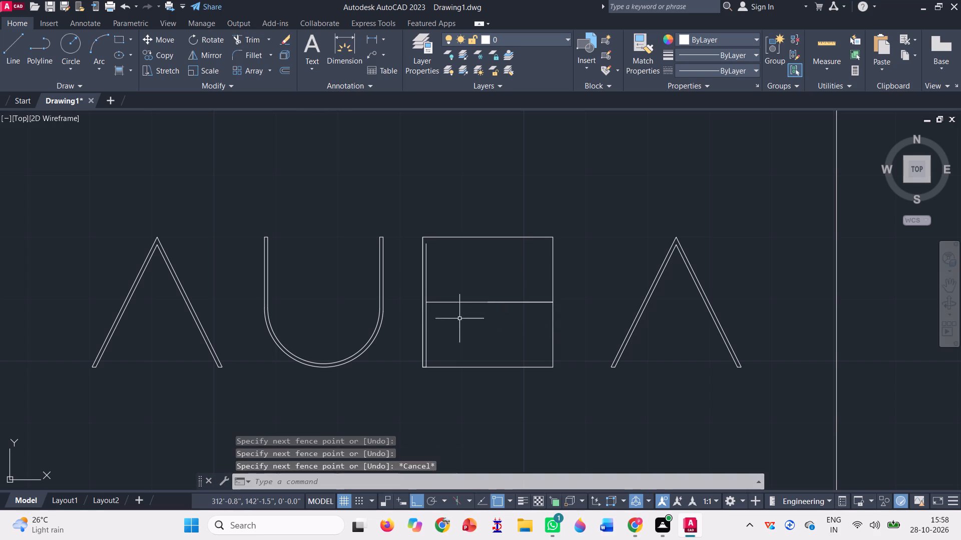
Draw a narrow double-line diagonal leg from the stem's inner line at mid-height down to the midpoint of the guide rectangle's bottom side.
scroll(418, 284, down, 1)
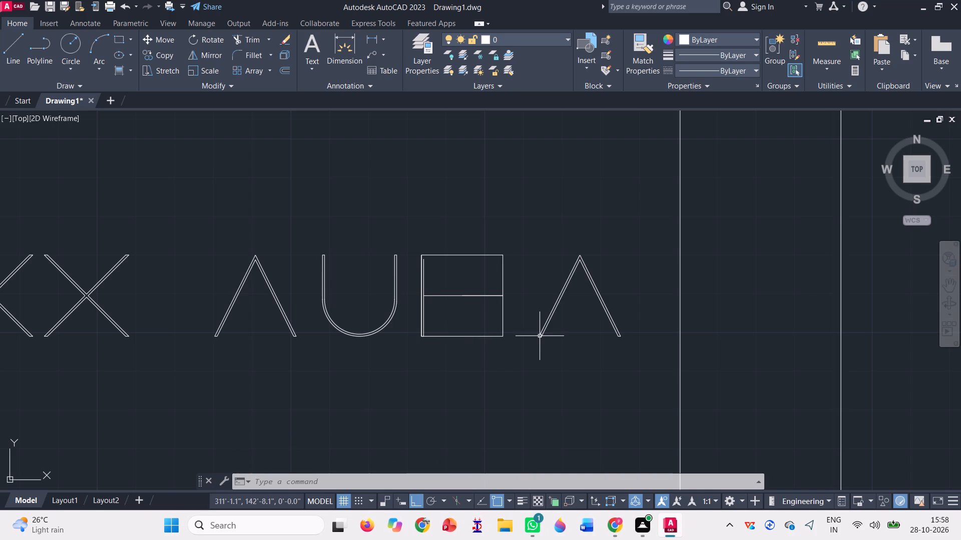
scroll(520, 332, up, 1)
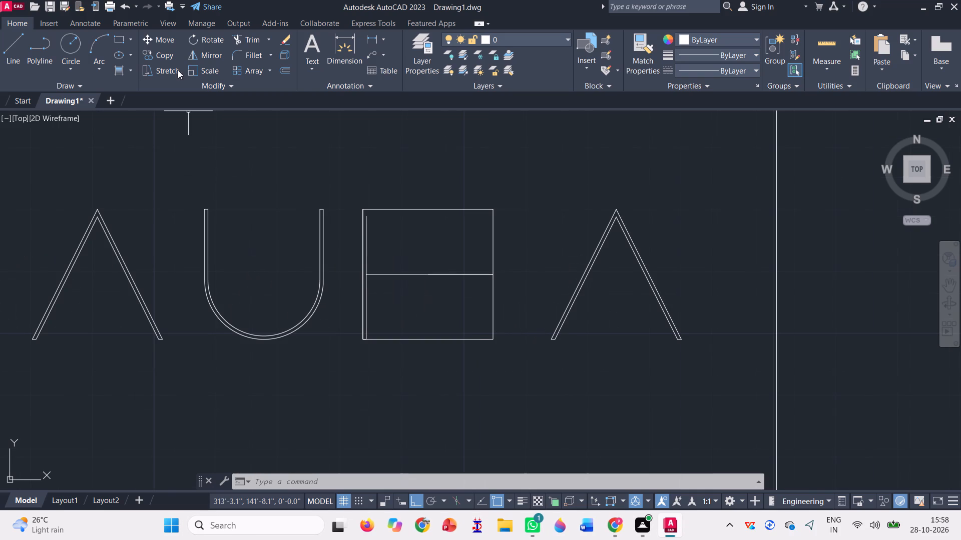
click(2, 49)
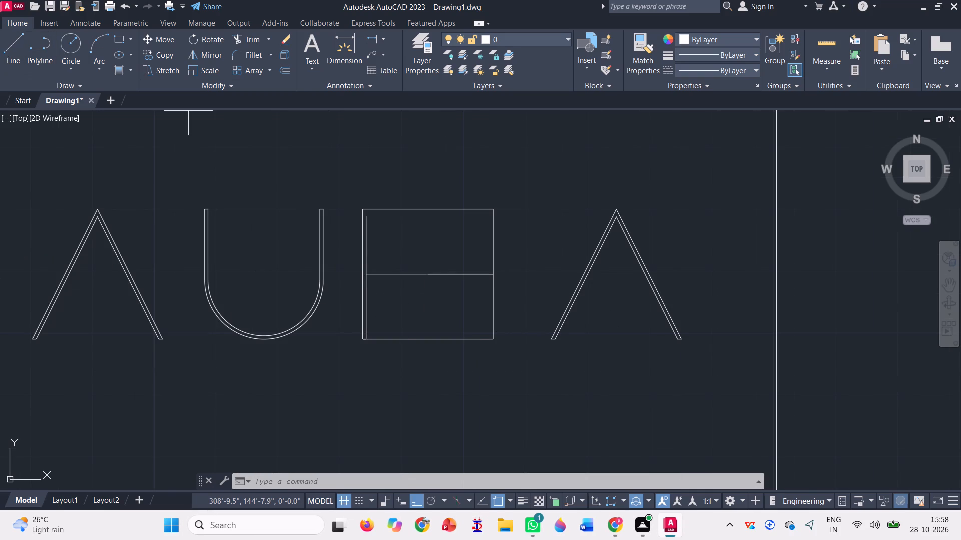
scroll(425, 357, up, 1)
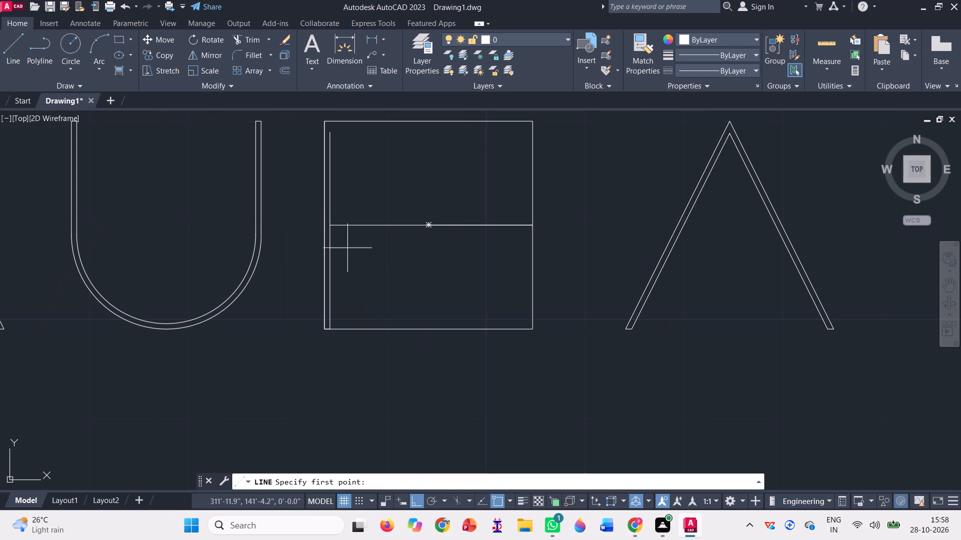
click(328, 225)
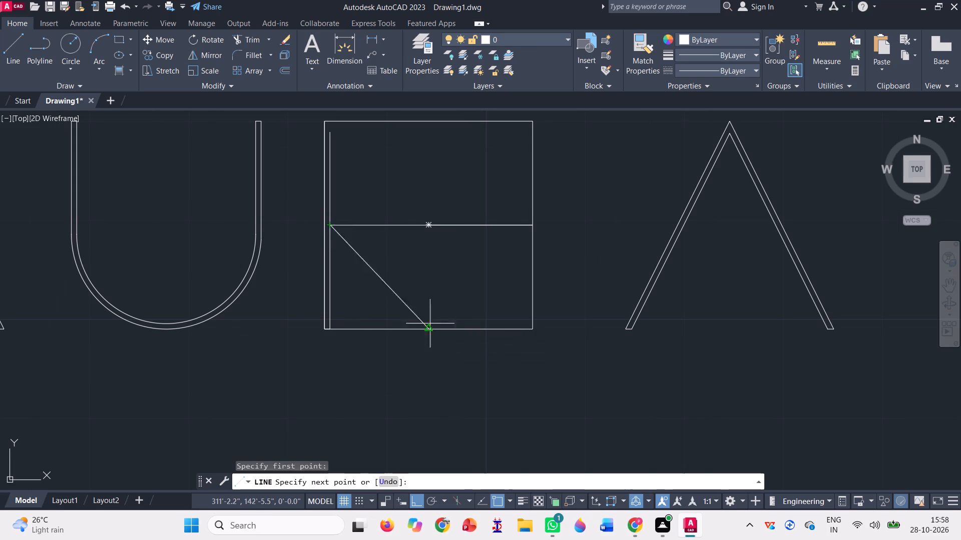
click(428, 330)
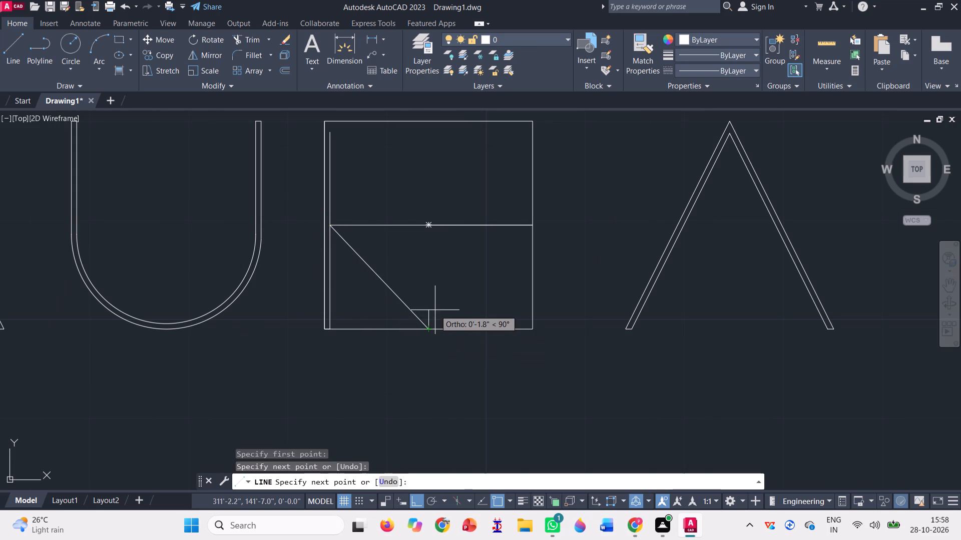
scroll(434, 326, up, 1)
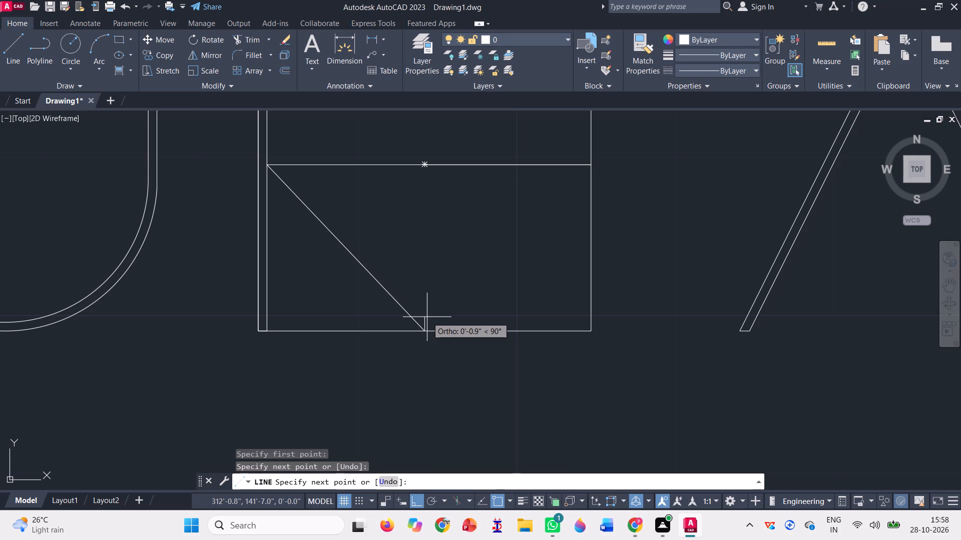
scroll(444, 342, up, 1)
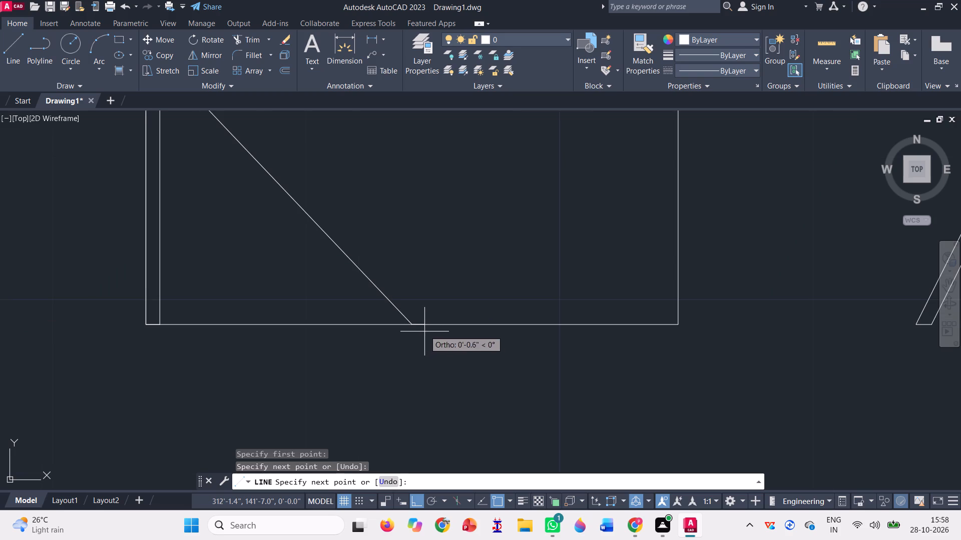
click(422, 328)
scroll(440, 347, down, 2)
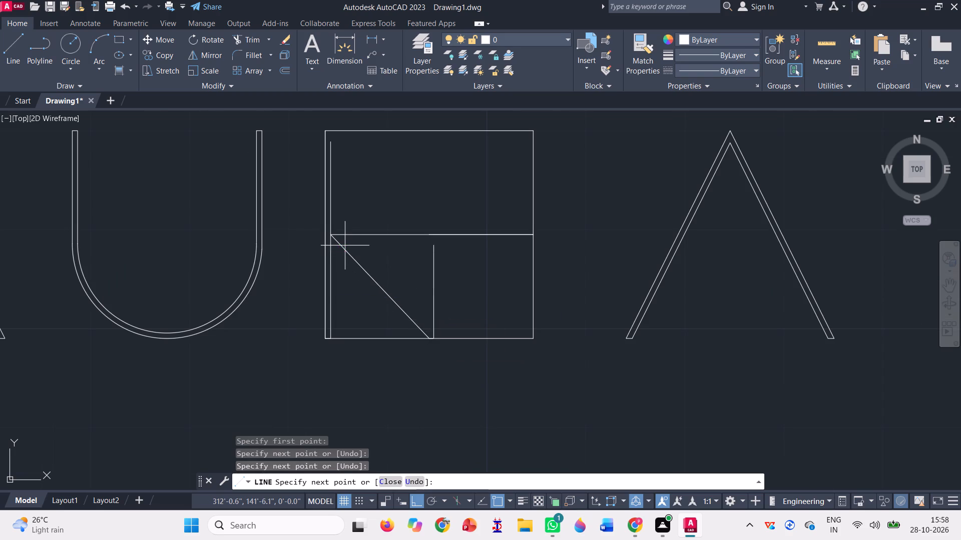
key(F8)
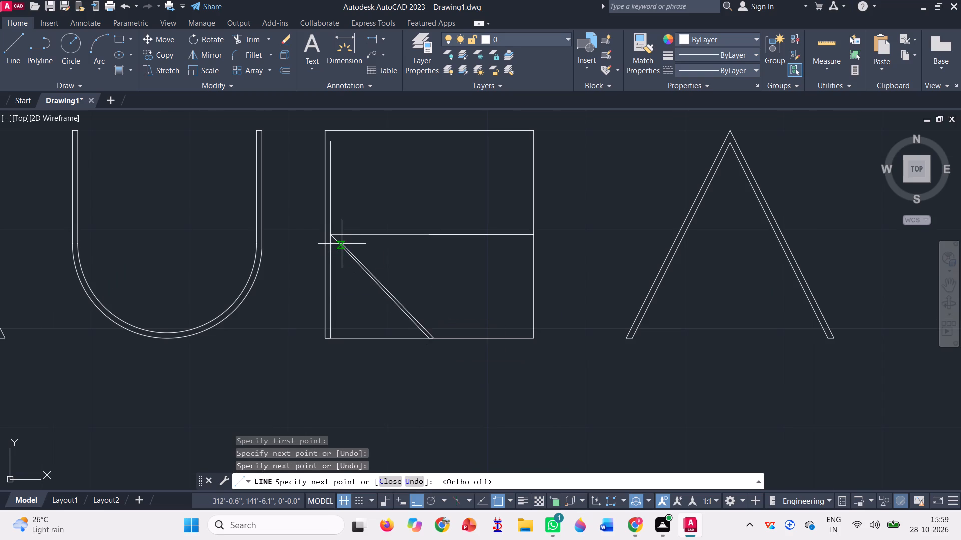
scroll(342, 242, up, 2)
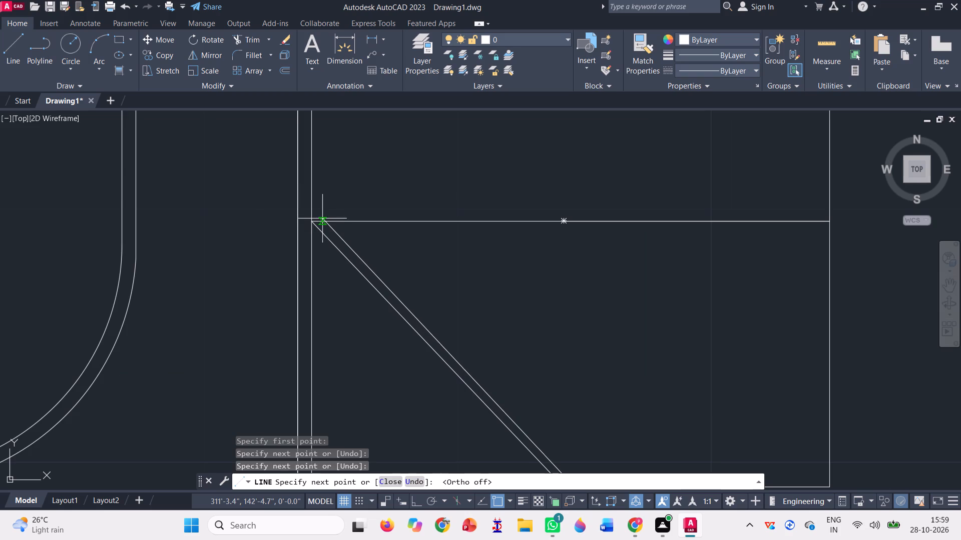
scroll(324, 220, up, 3)
click(310, 223)
scroll(303, 225, down, 3)
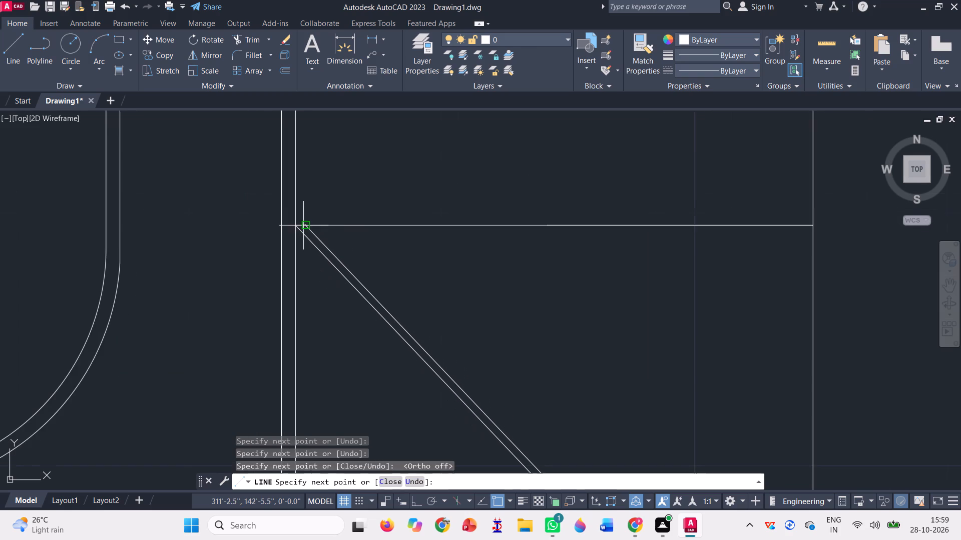
scroll(303, 225, down, 2)
key(space)
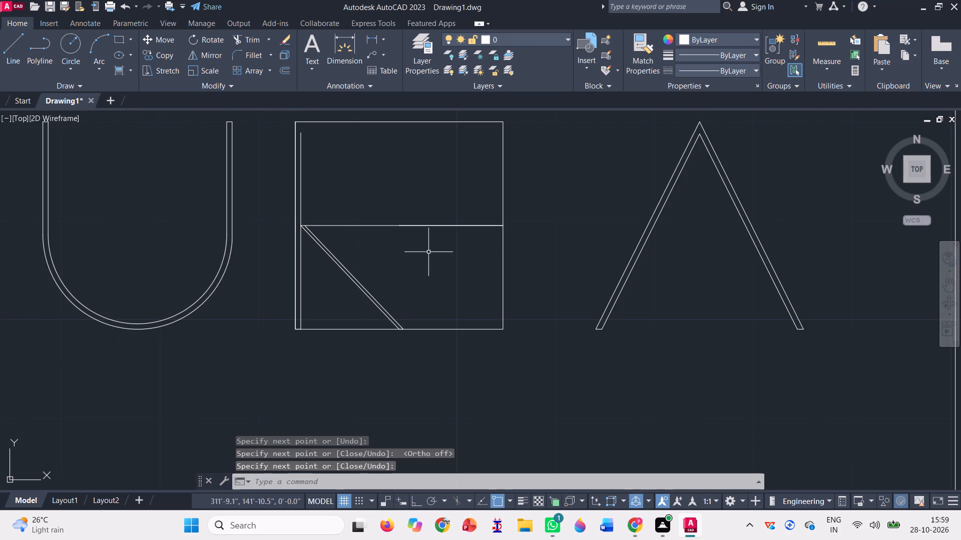
Erase the two overlapping horizontal guide lines at the rectangle's mid-height.
click(473, 247)
click(418, 207)
key(Delete)
scroll(404, 374, down, 1)
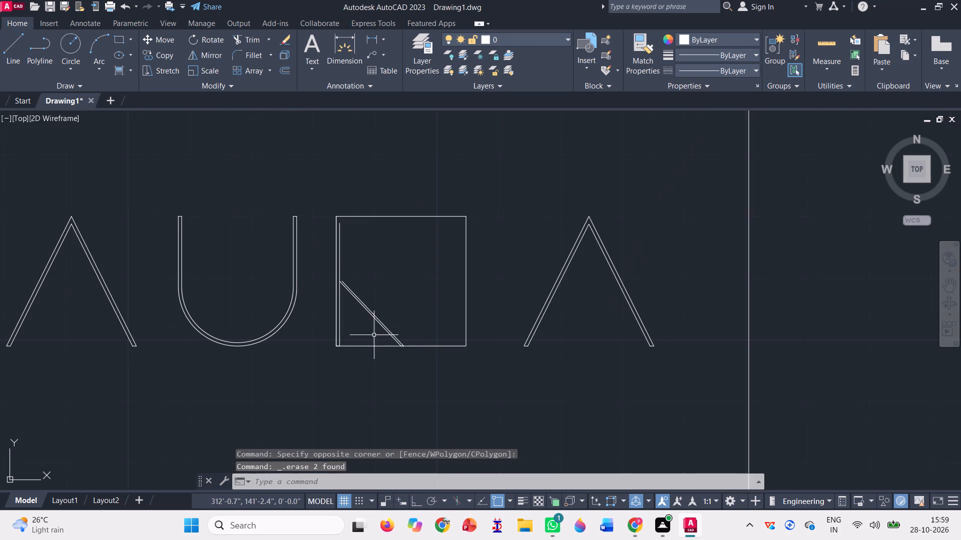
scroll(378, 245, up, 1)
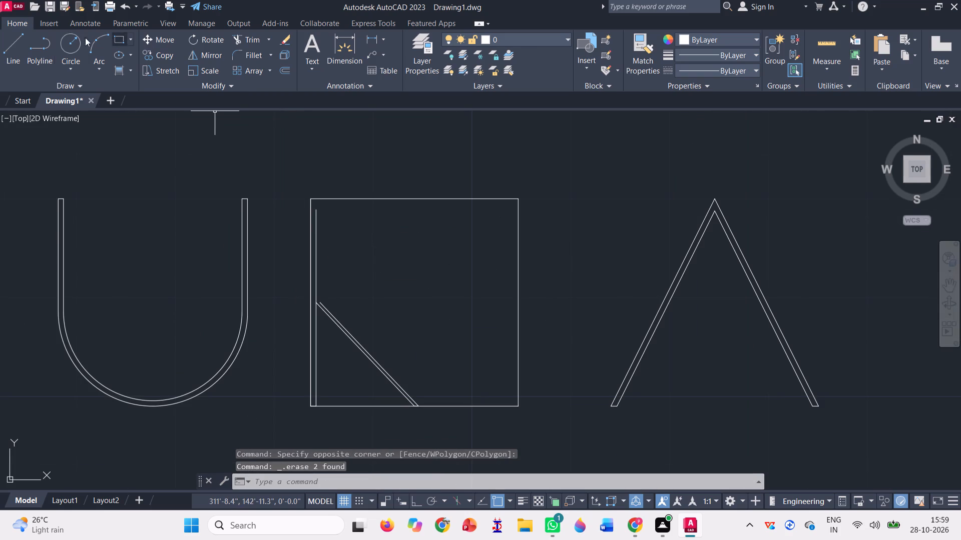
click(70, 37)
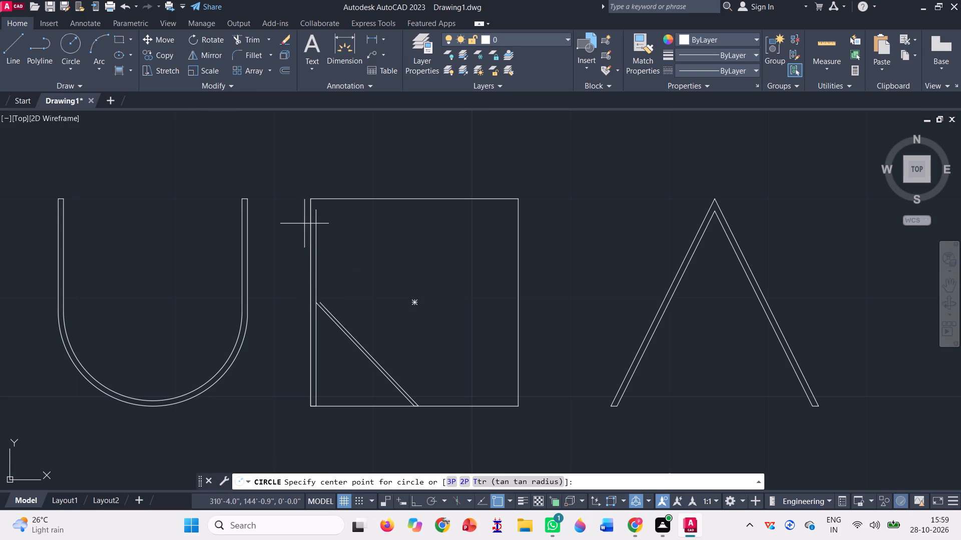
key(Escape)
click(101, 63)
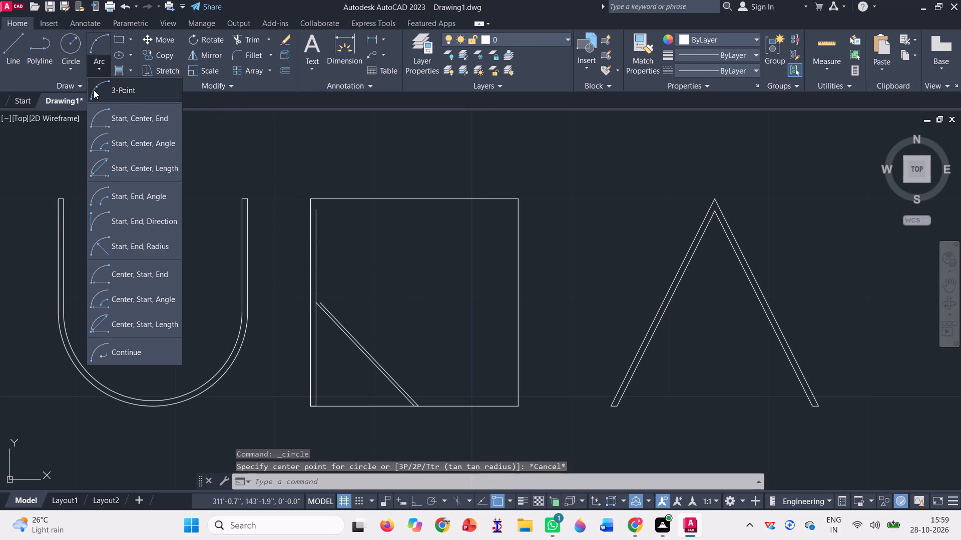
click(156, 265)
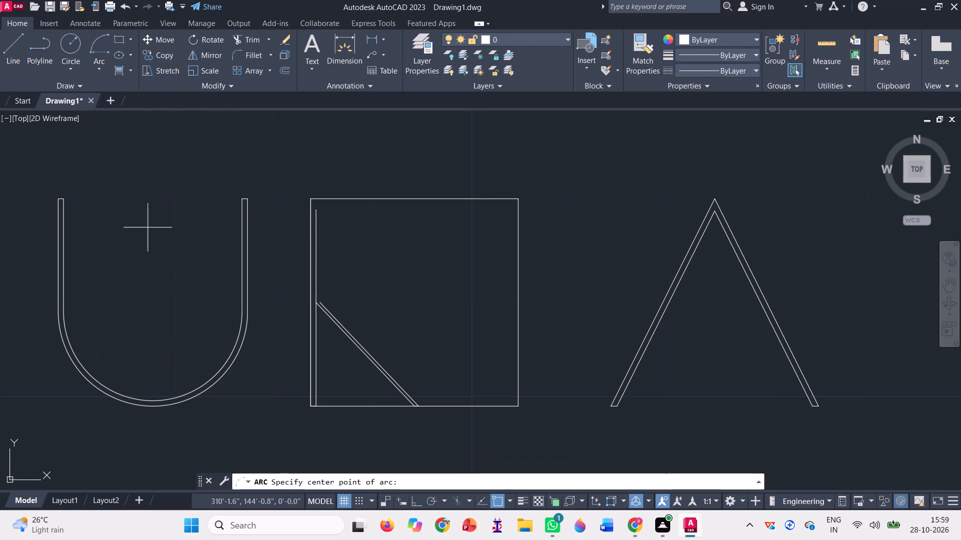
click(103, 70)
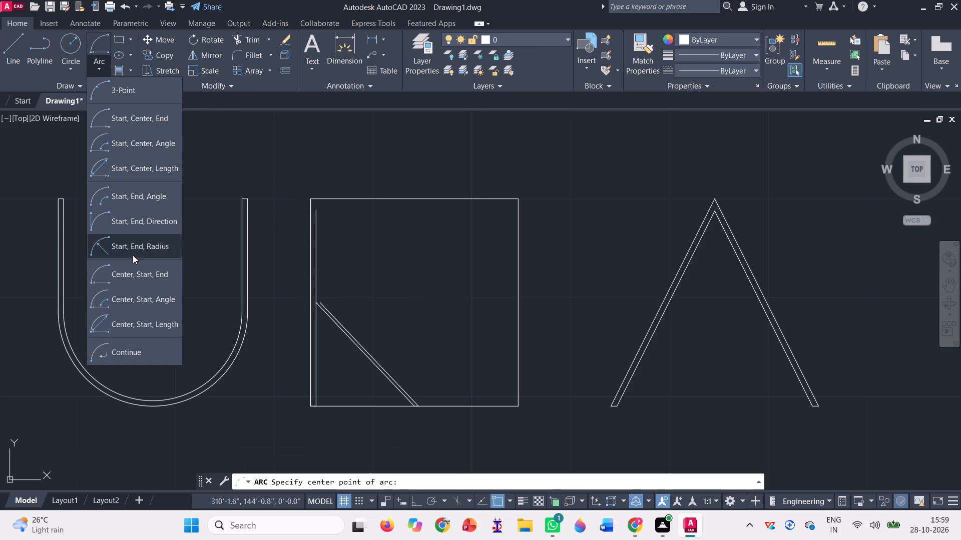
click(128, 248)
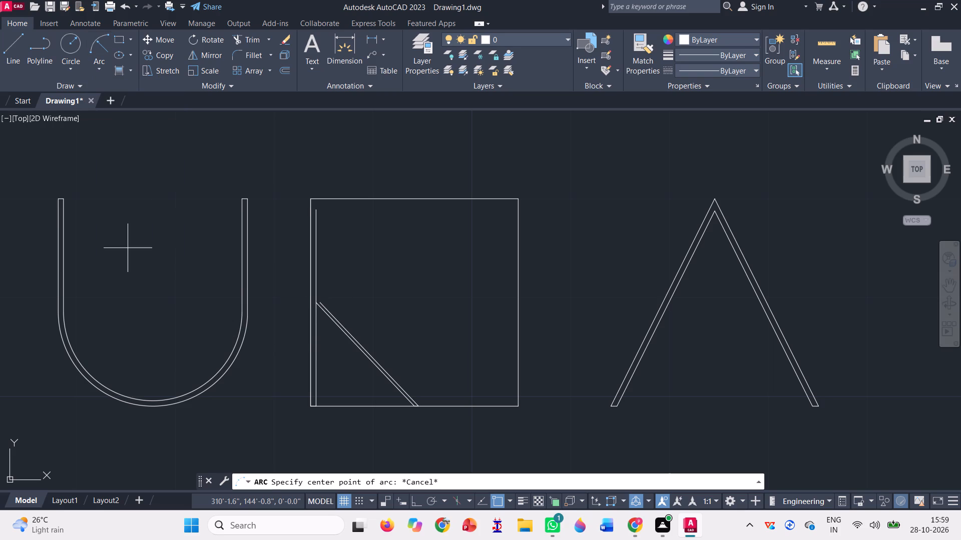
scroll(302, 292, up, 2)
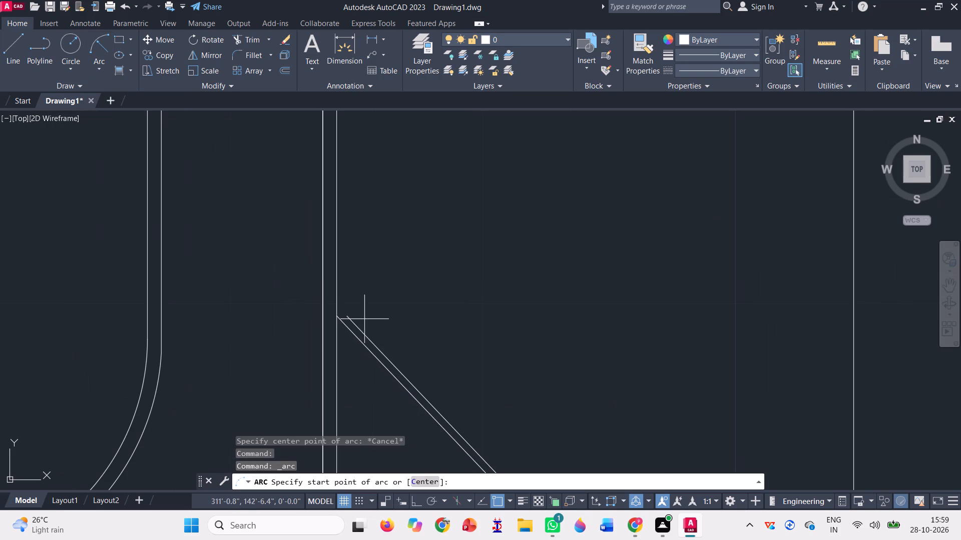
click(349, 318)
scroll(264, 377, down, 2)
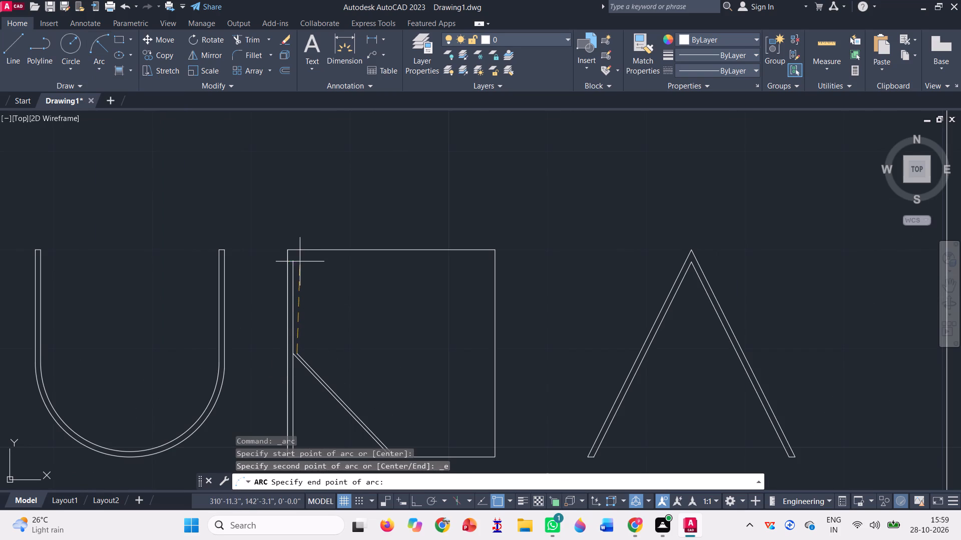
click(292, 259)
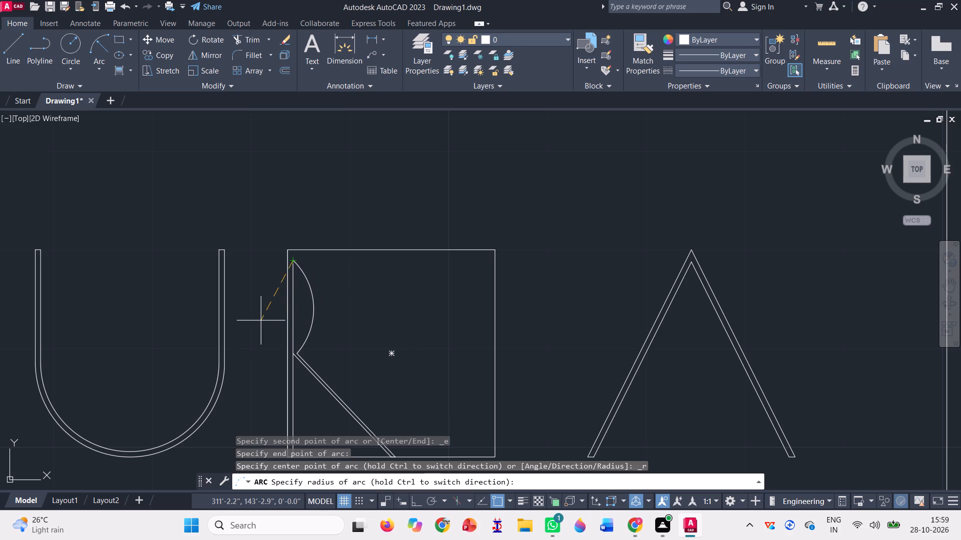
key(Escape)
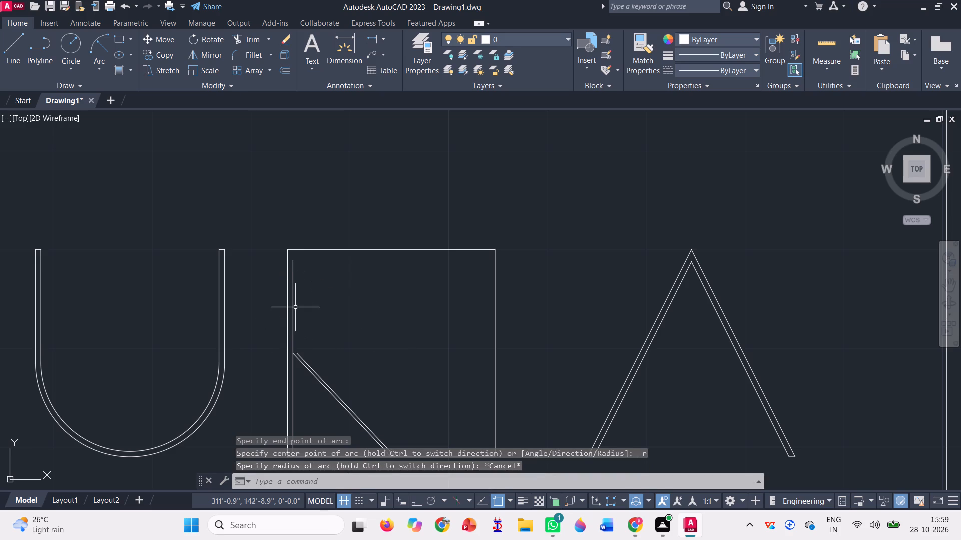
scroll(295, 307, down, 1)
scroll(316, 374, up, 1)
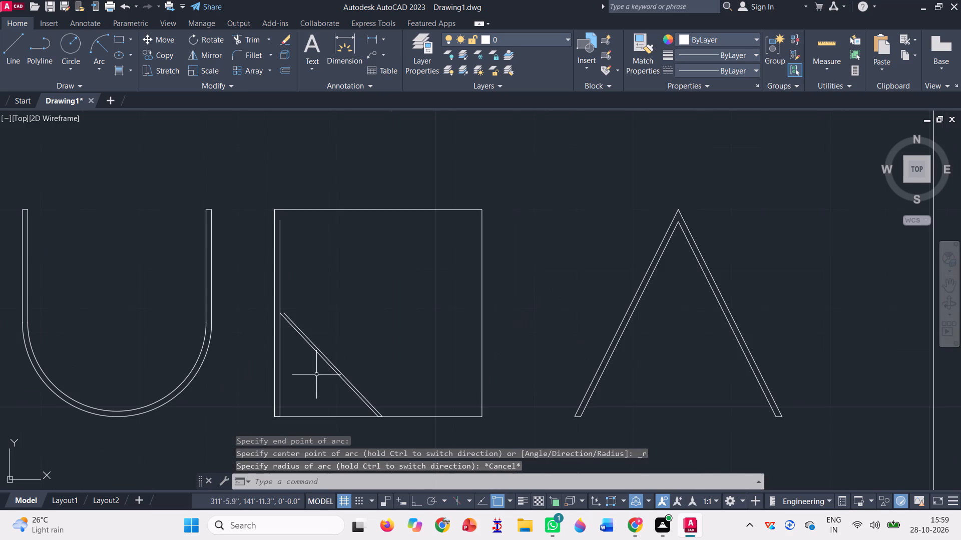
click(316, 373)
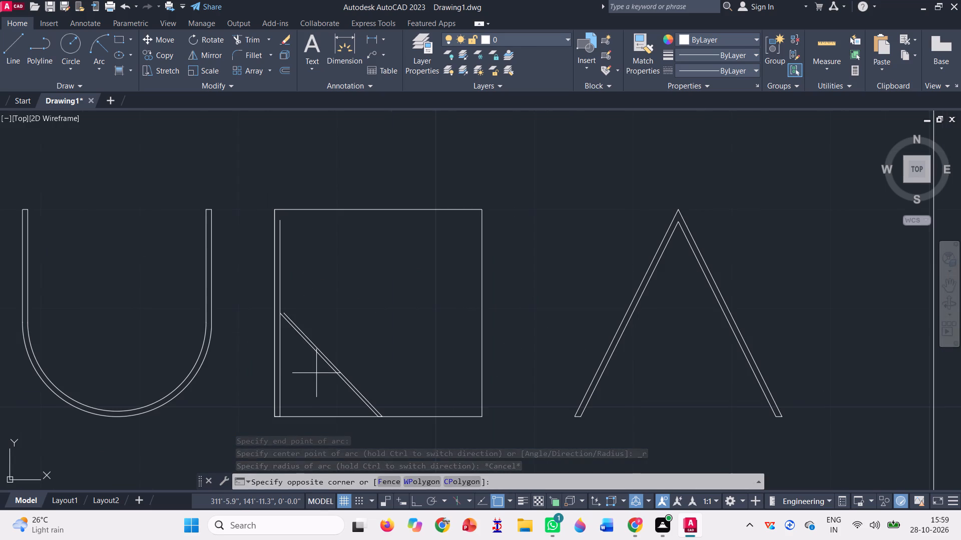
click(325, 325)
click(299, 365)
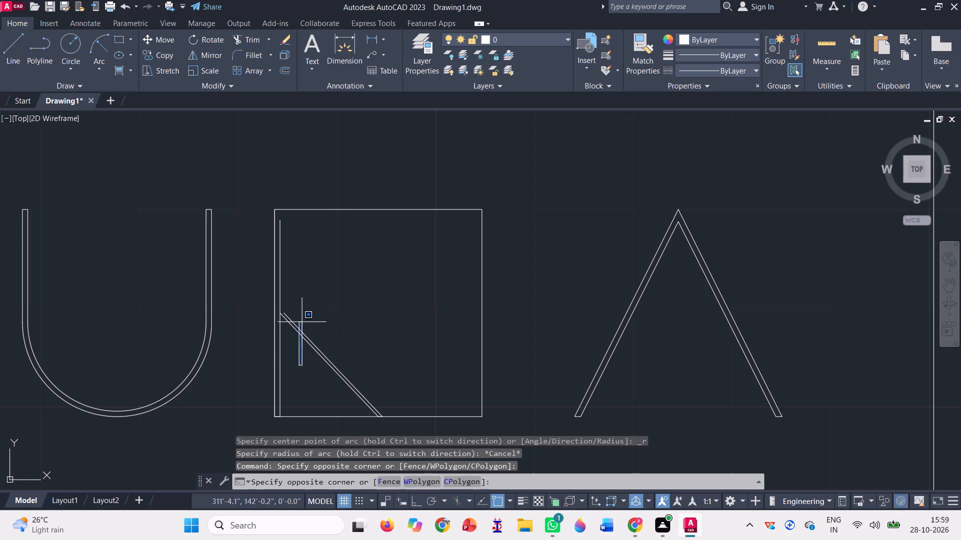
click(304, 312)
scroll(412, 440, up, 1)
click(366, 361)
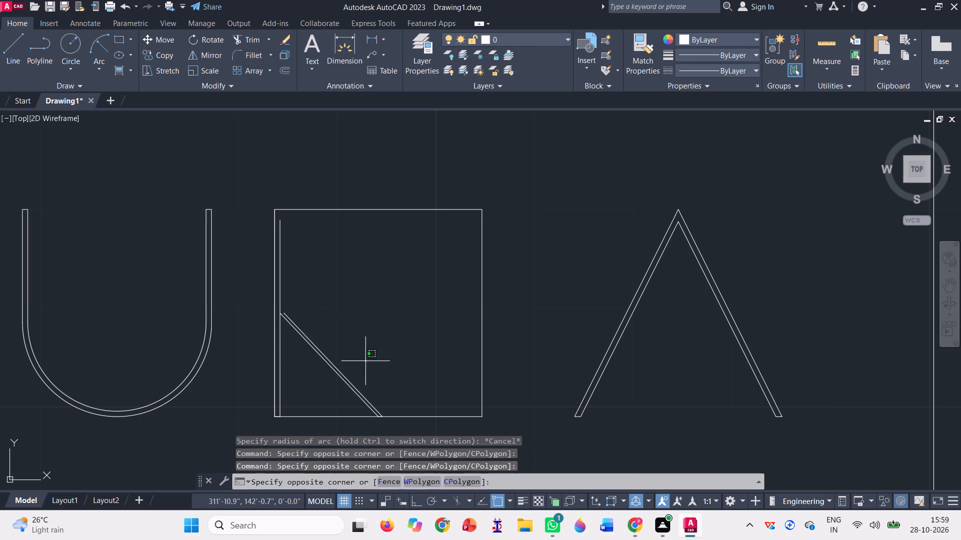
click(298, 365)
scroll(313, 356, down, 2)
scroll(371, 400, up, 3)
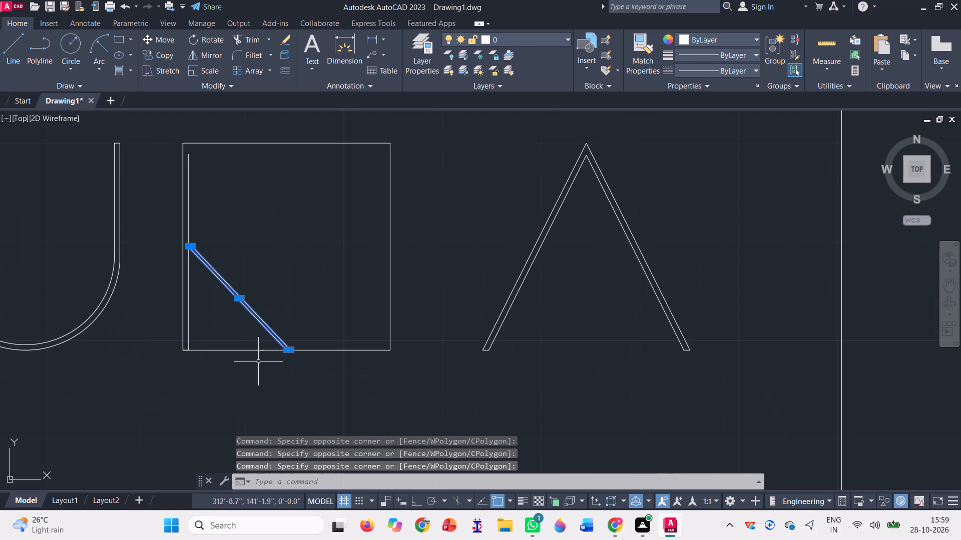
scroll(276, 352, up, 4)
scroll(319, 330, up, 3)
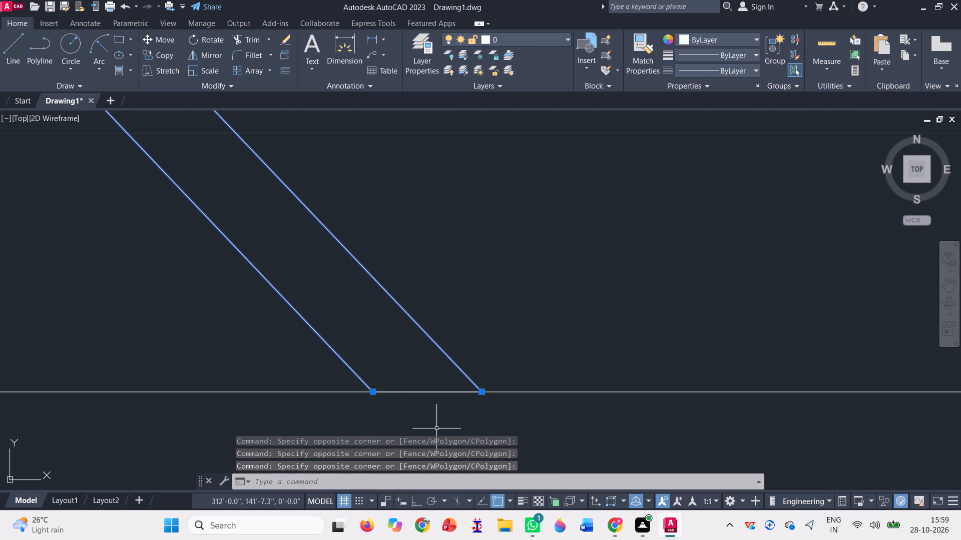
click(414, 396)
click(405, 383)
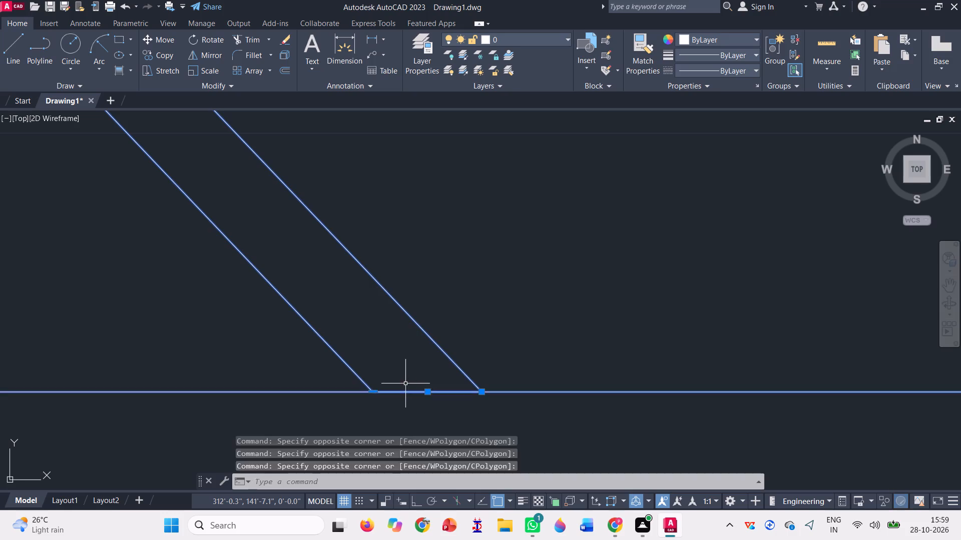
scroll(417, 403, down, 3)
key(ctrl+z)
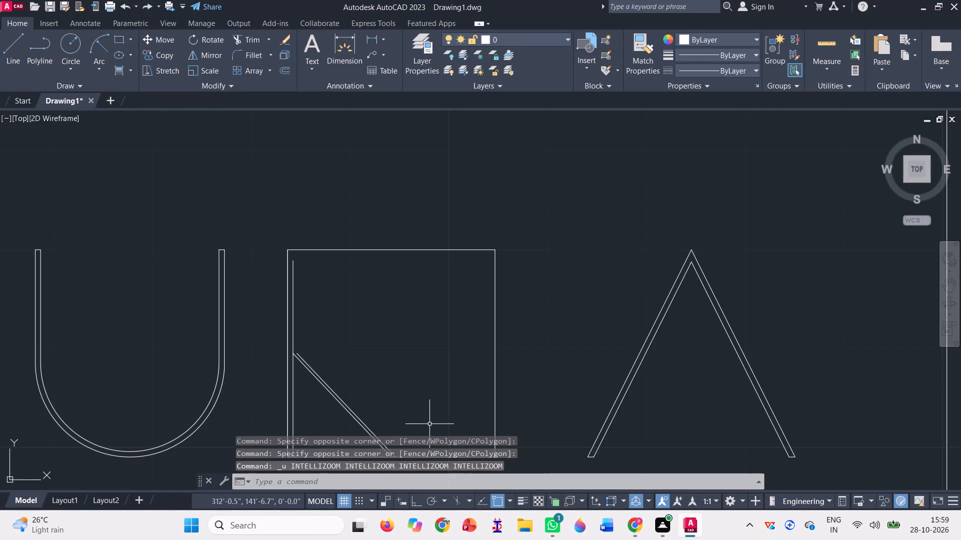
Move the double-line diagonal leg along the baseline so its bottom-right end meets the guide rectangle's bottom-right corner.
scroll(429, 424, down, 3)
scroll(413, 428, up, 3)
scroll(395, 362, up, 3)
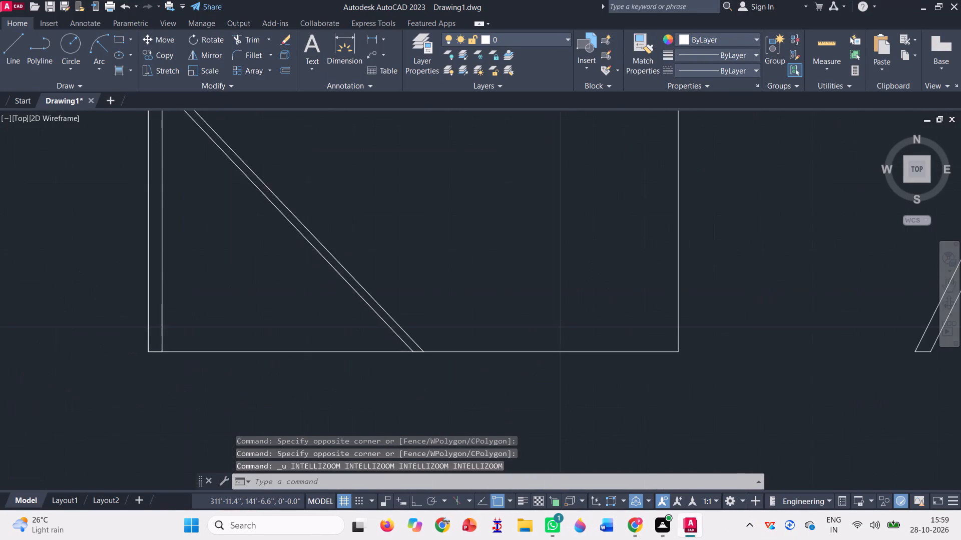
scroll(406, 353, up, 3)
click(495, 324)
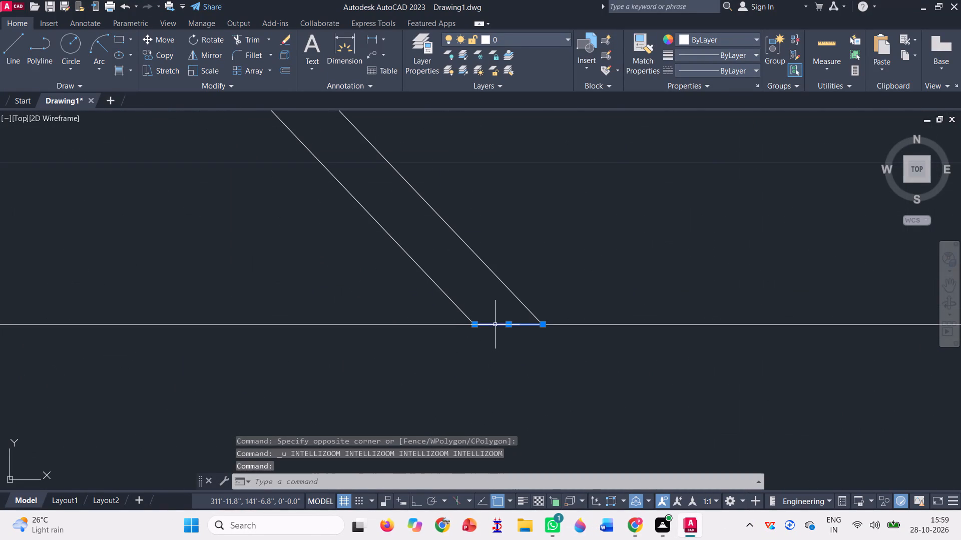
scroll(472, 383, down, 2)
click(394, 326)
click(321, 181)
scroll(358, 282, down, 4)
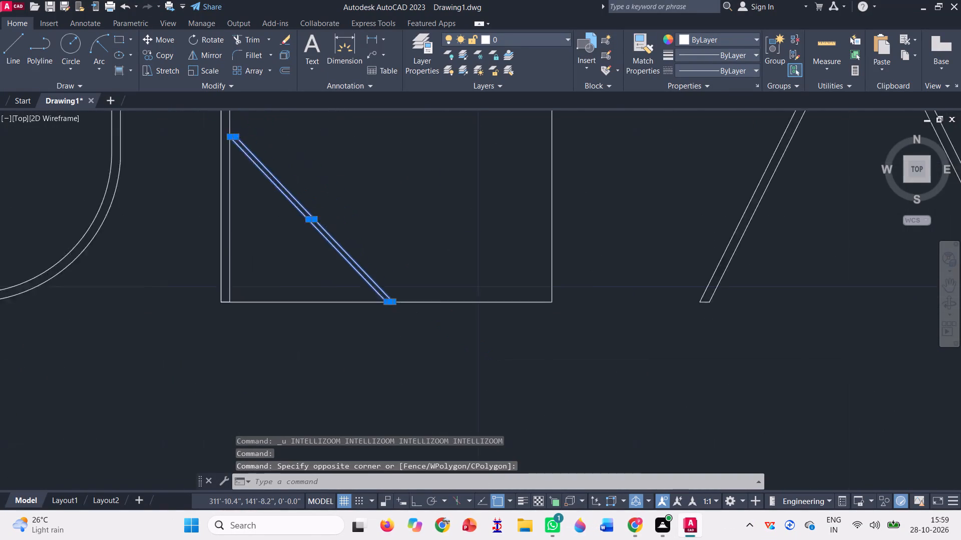
key(m)
key(space)
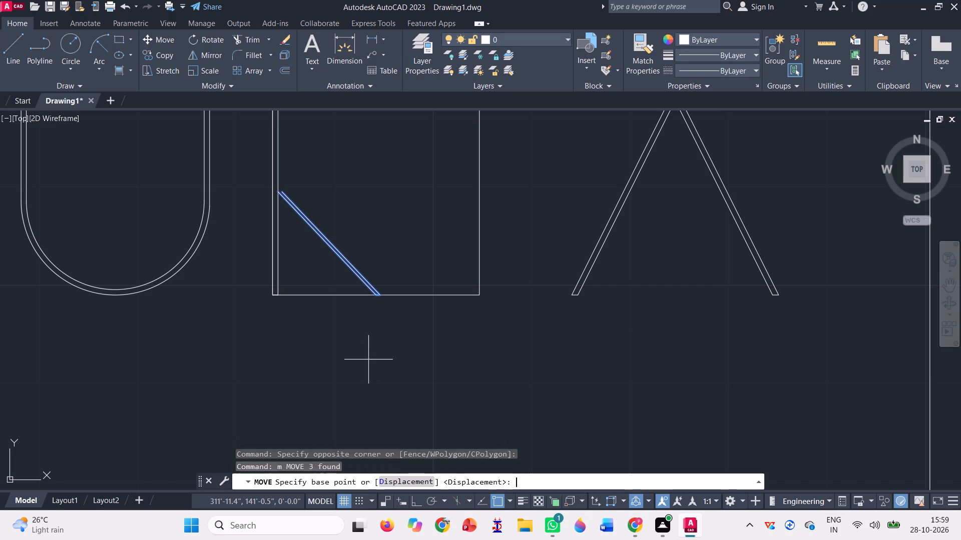
scroll(367, 274, up, 3)
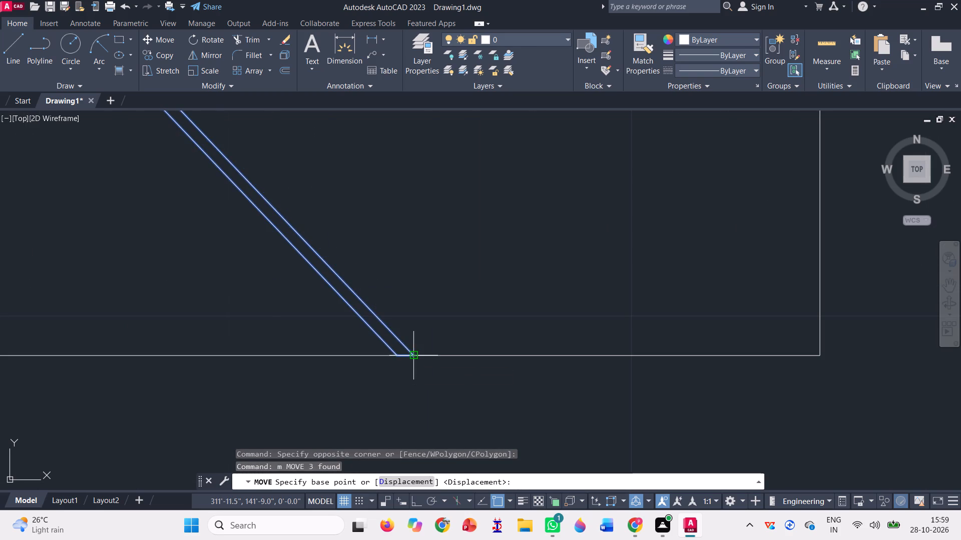
click(411, 355)
scroll(328, 362, down, 2)
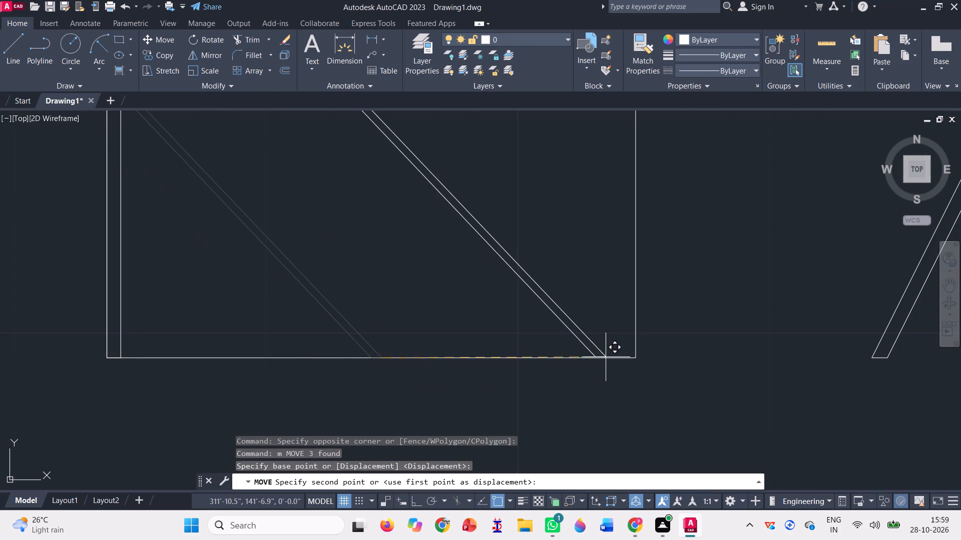
scroll(558, 394, down, 1)
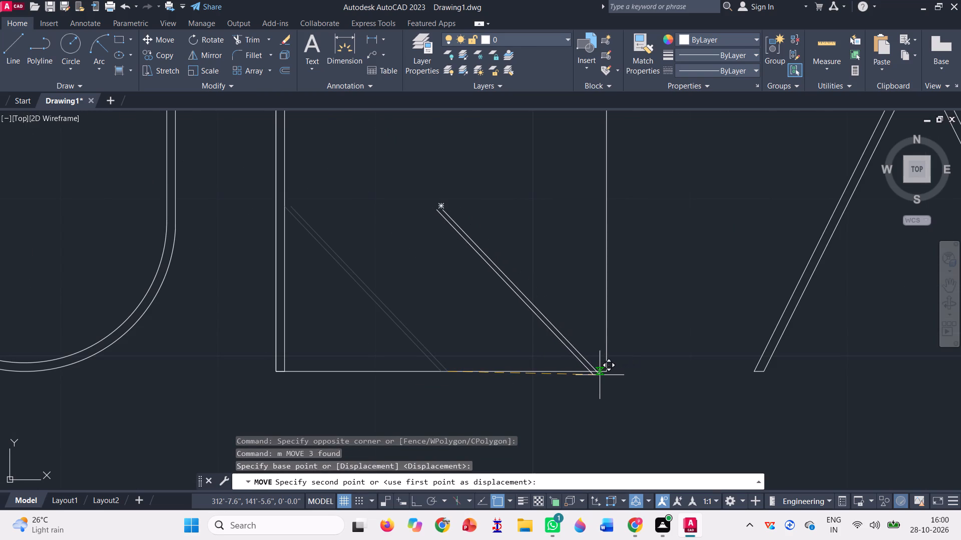
click(606, 371)
scroll(454, 394, down, 2)
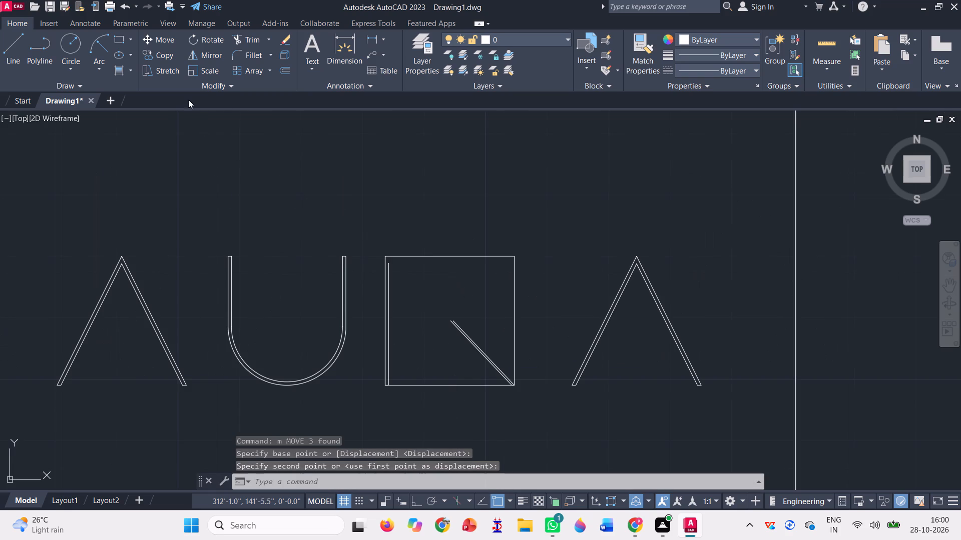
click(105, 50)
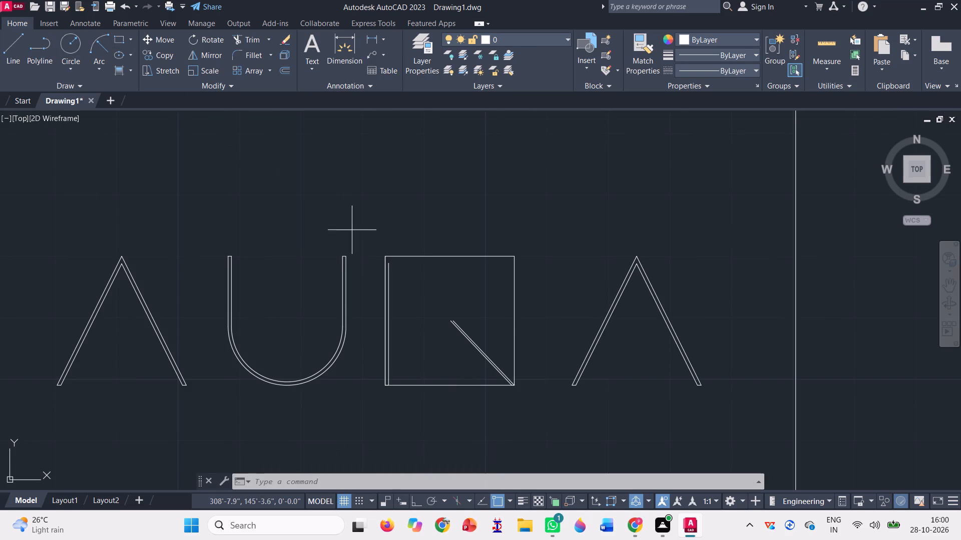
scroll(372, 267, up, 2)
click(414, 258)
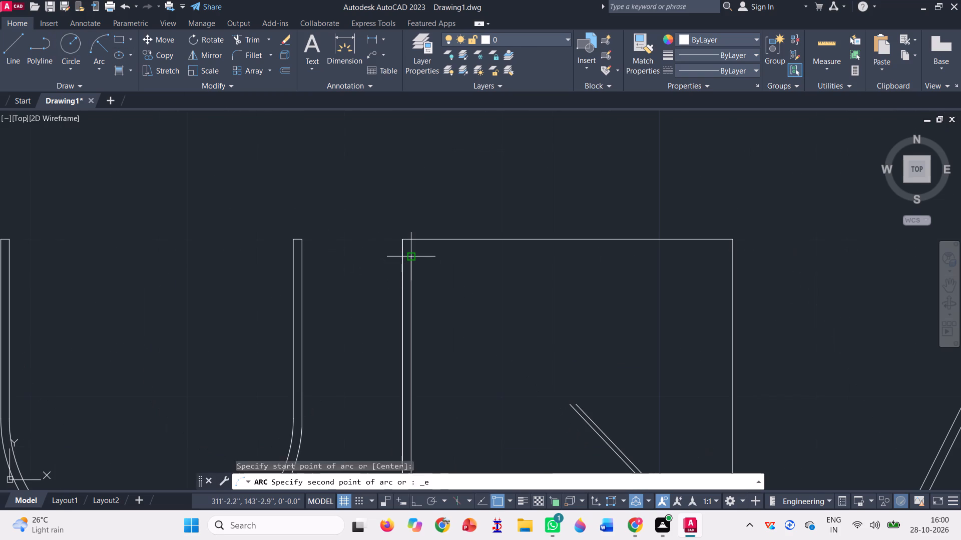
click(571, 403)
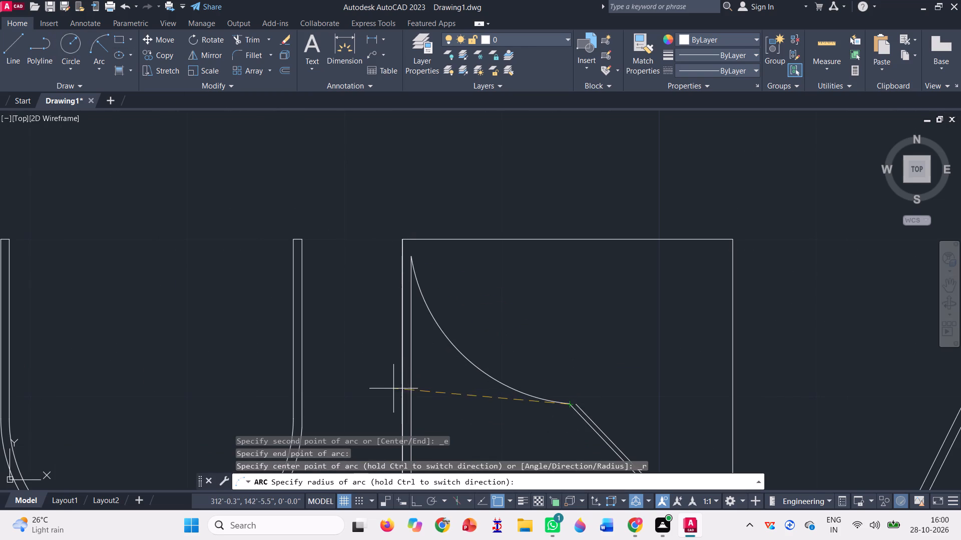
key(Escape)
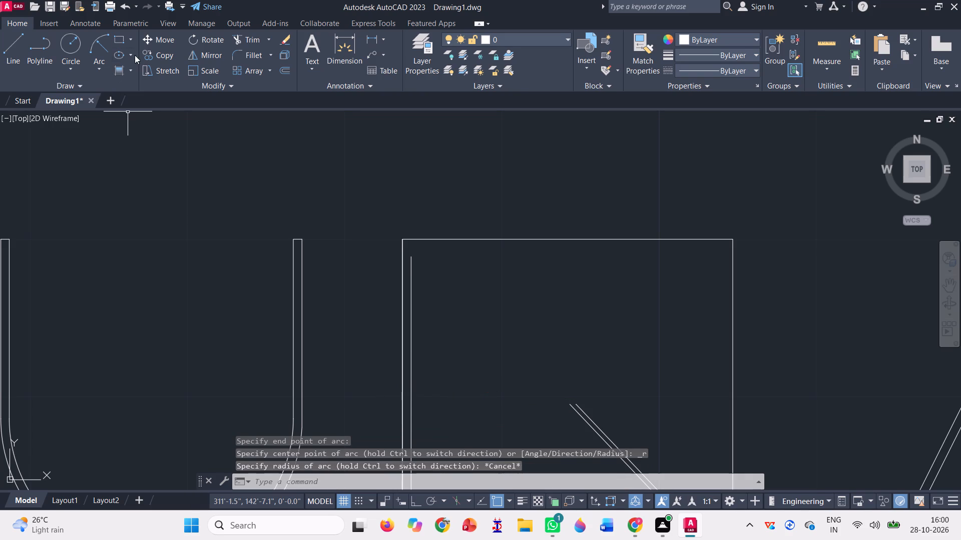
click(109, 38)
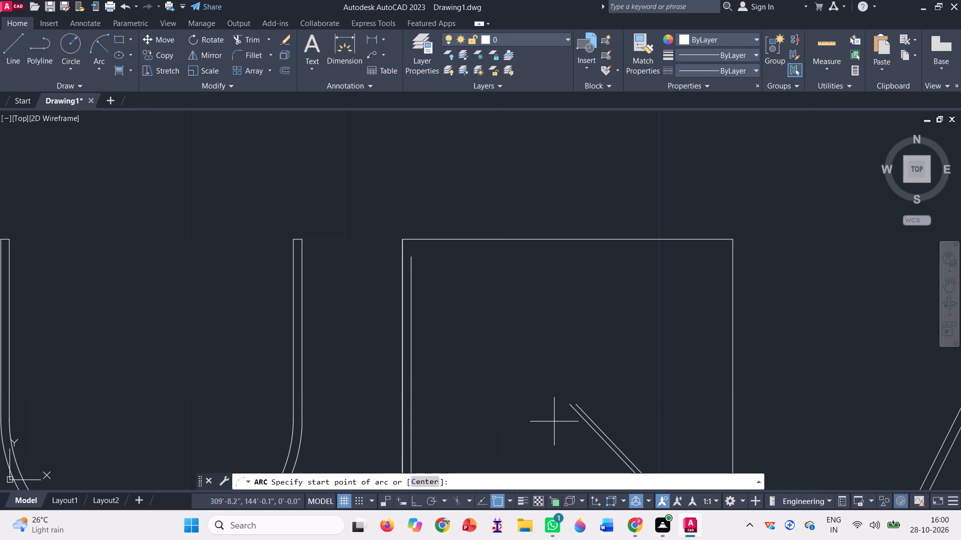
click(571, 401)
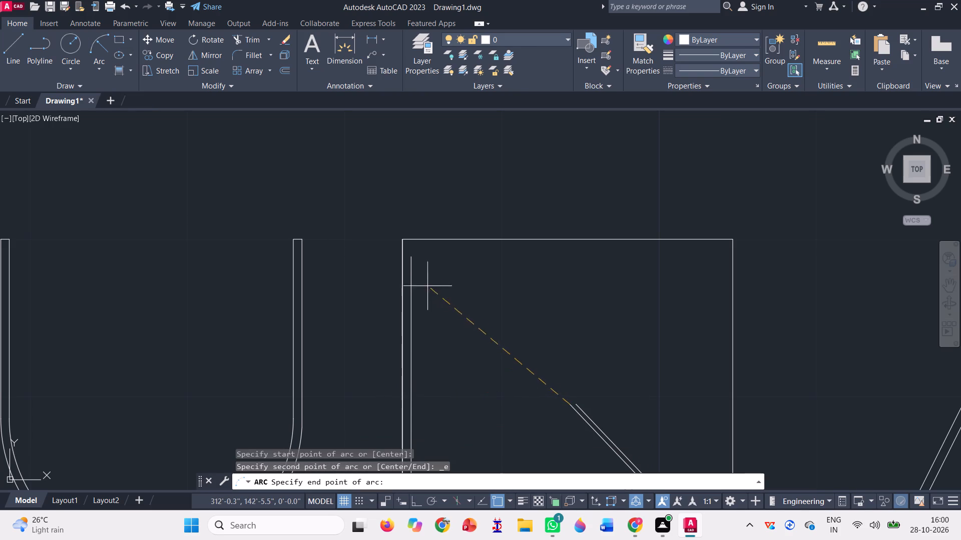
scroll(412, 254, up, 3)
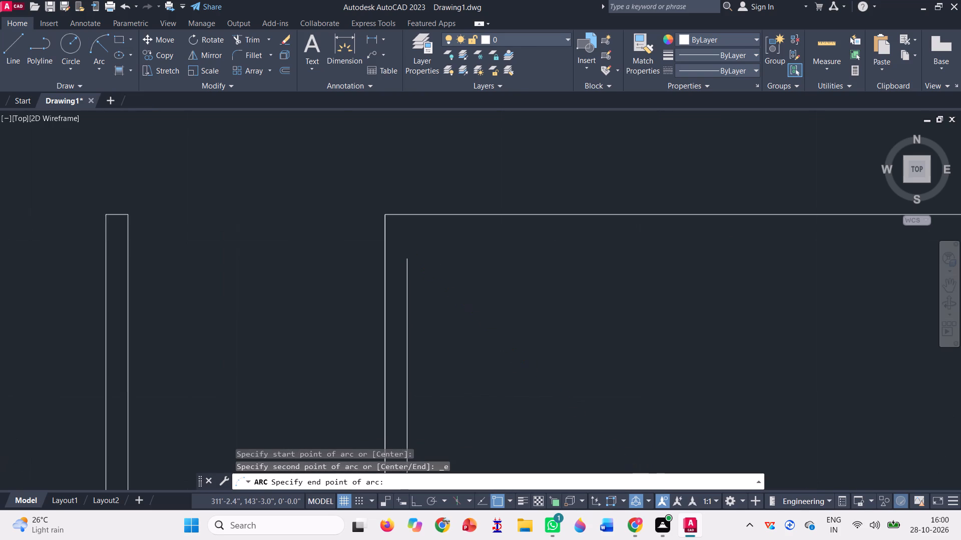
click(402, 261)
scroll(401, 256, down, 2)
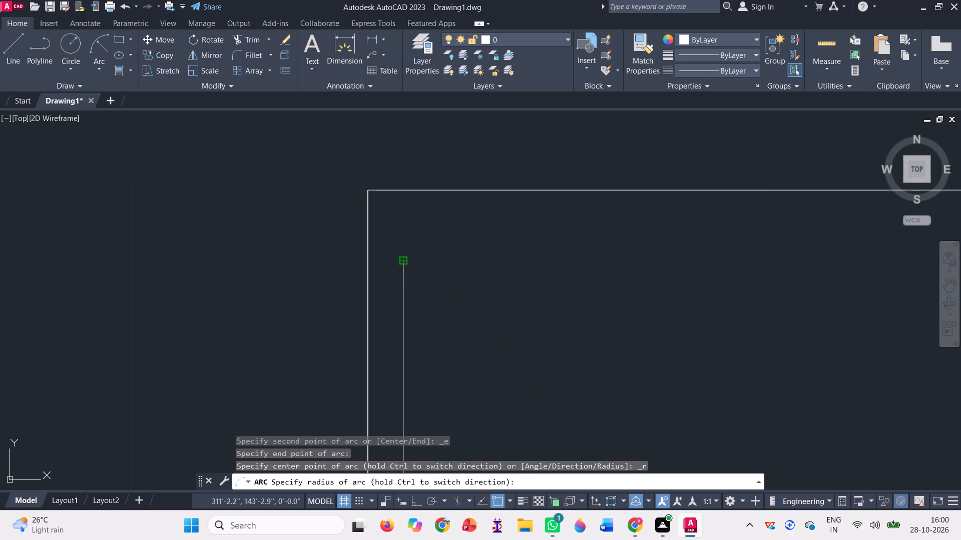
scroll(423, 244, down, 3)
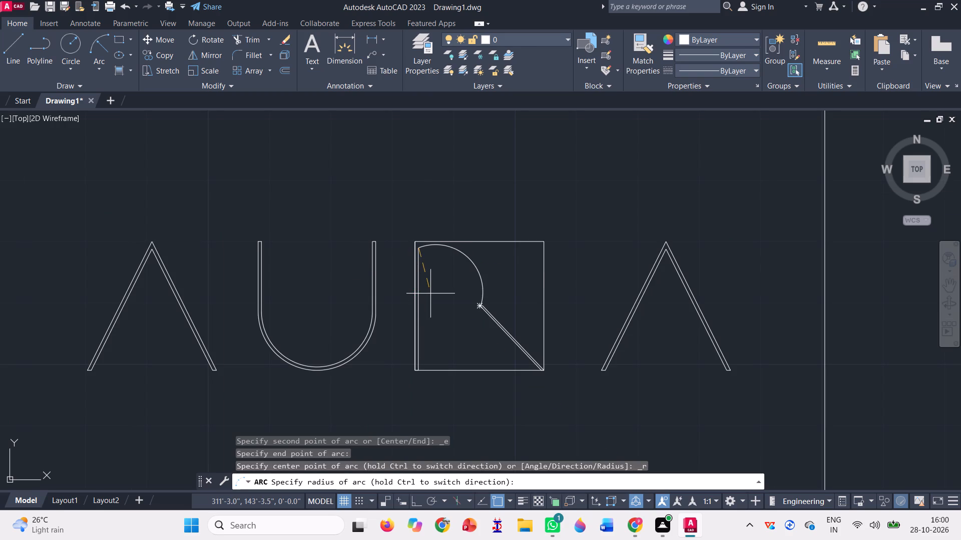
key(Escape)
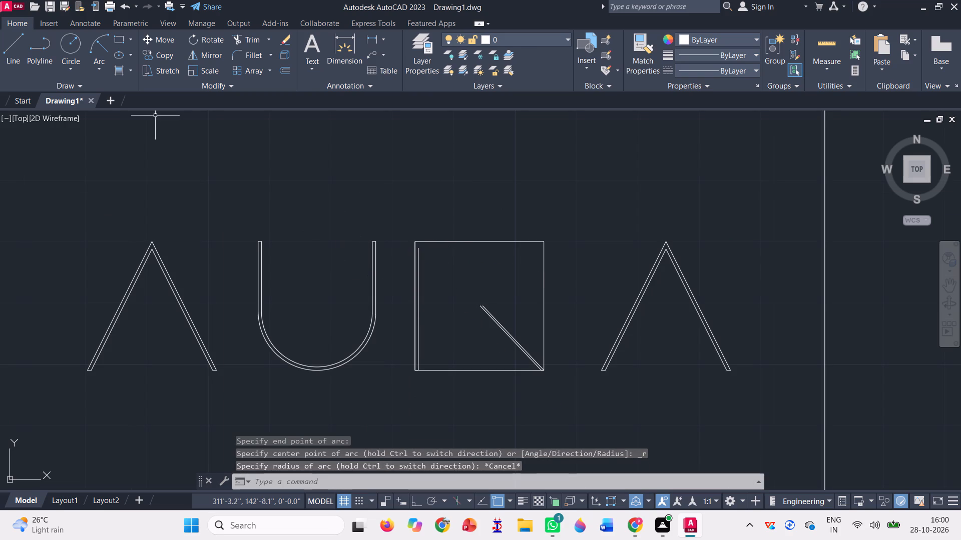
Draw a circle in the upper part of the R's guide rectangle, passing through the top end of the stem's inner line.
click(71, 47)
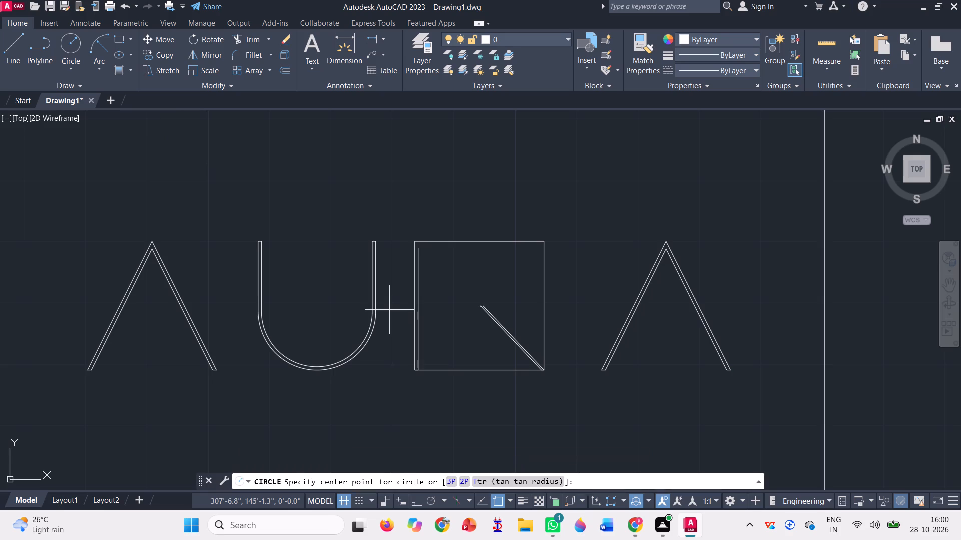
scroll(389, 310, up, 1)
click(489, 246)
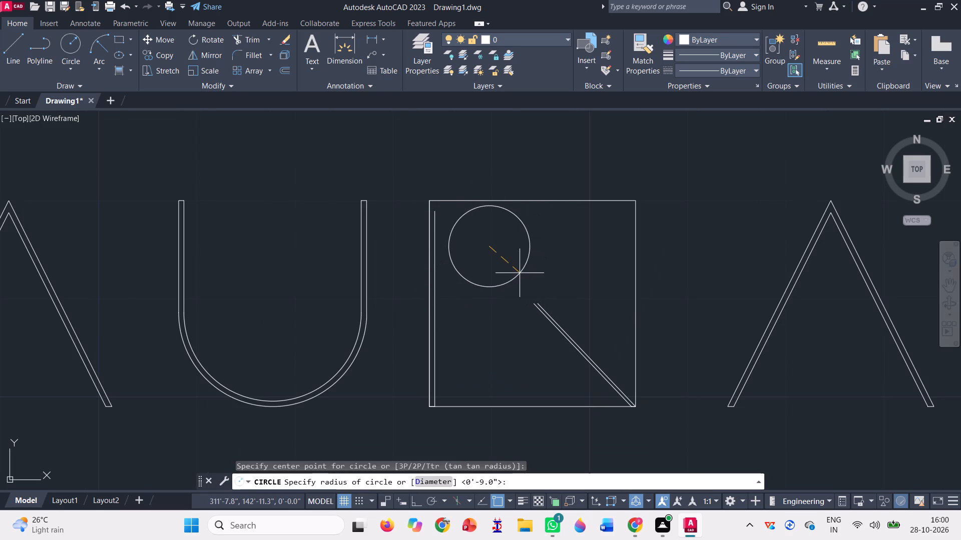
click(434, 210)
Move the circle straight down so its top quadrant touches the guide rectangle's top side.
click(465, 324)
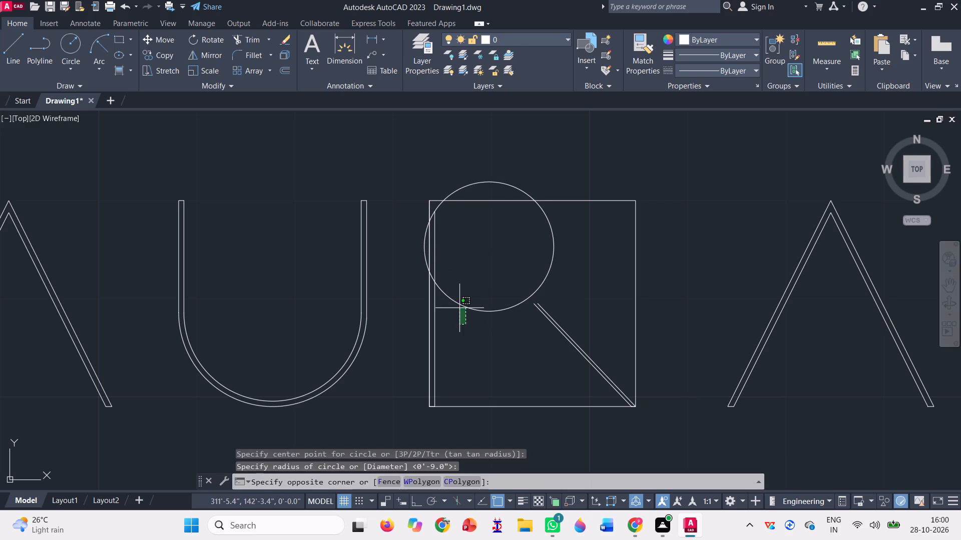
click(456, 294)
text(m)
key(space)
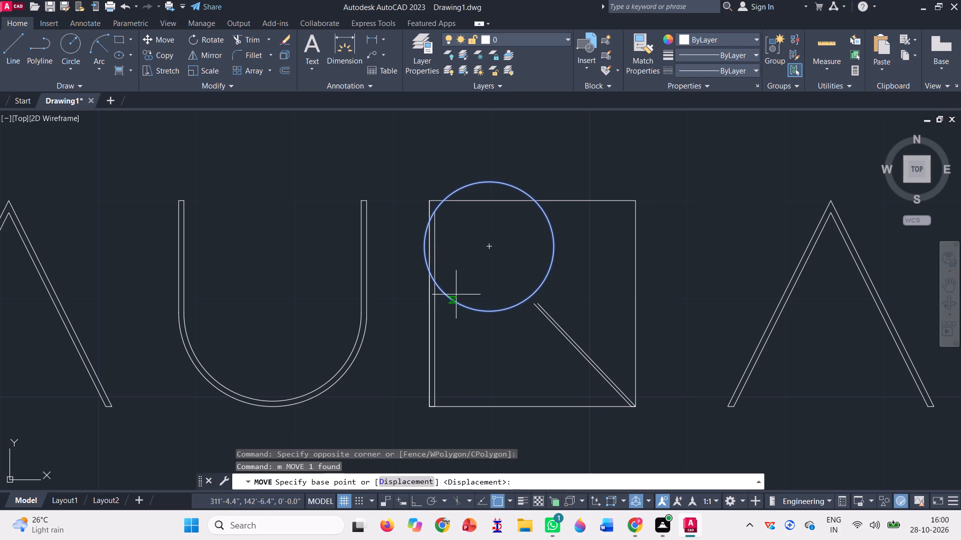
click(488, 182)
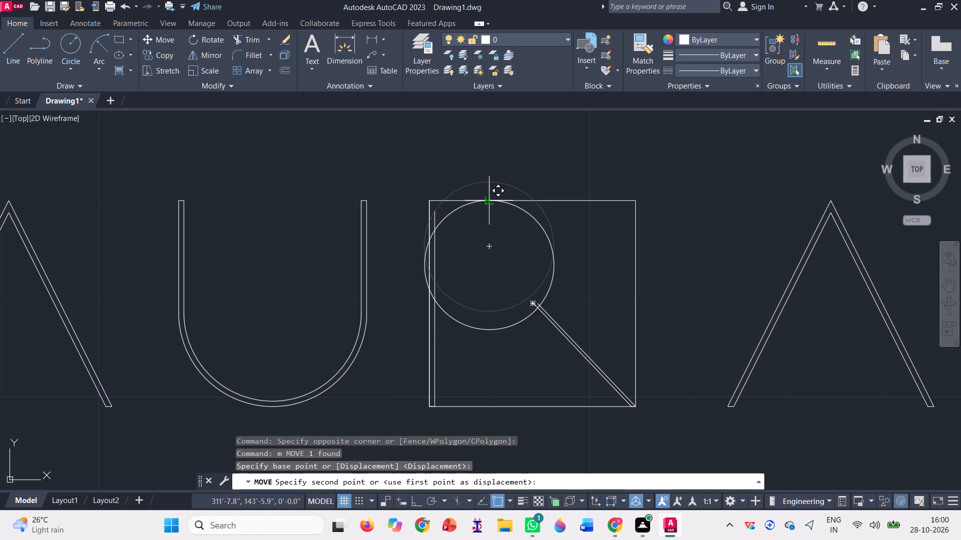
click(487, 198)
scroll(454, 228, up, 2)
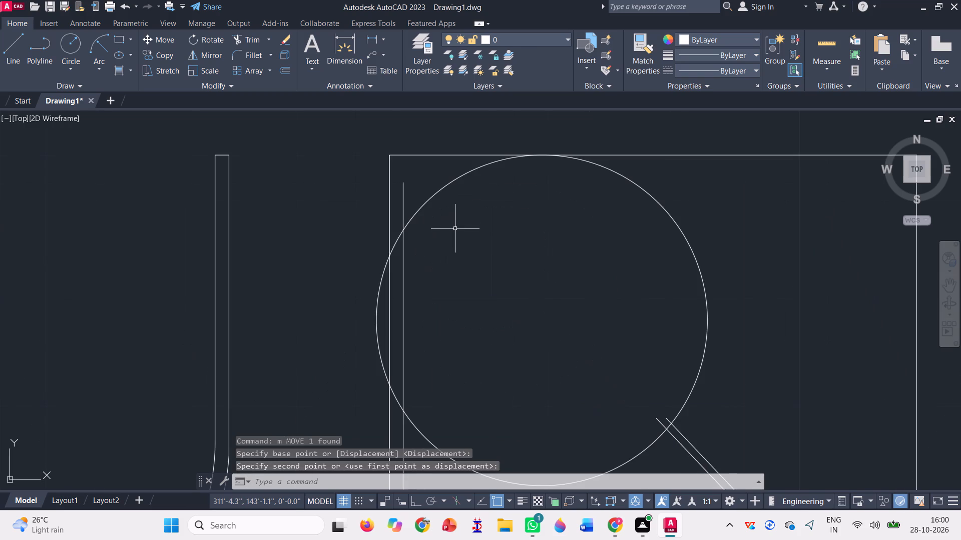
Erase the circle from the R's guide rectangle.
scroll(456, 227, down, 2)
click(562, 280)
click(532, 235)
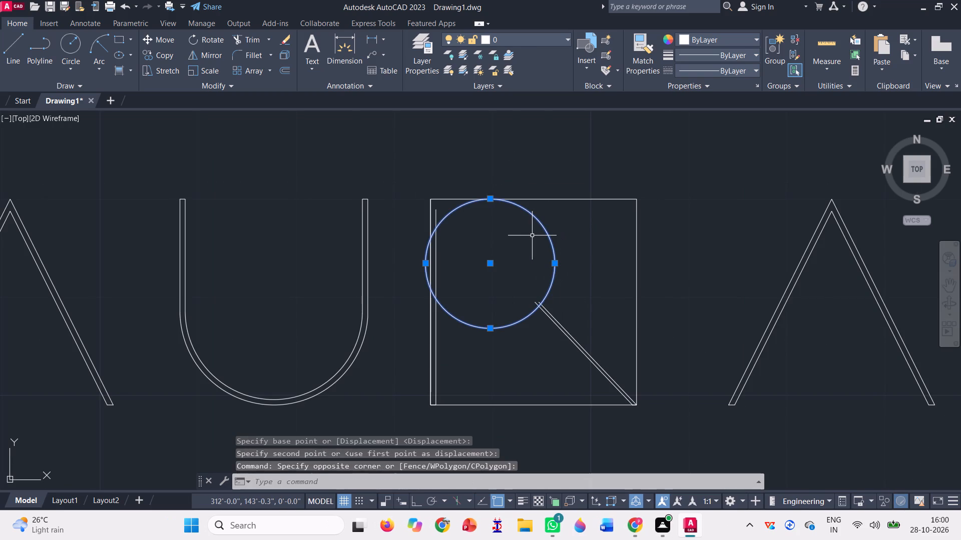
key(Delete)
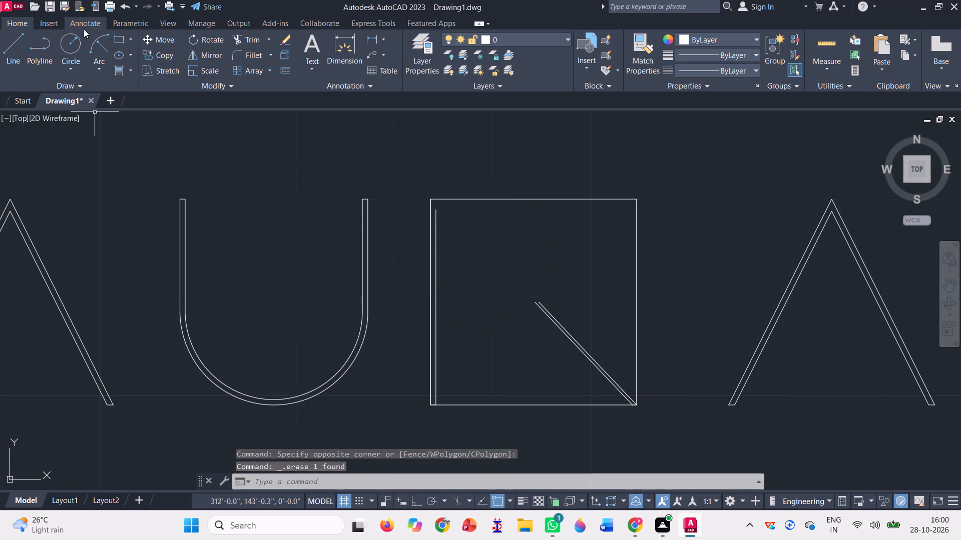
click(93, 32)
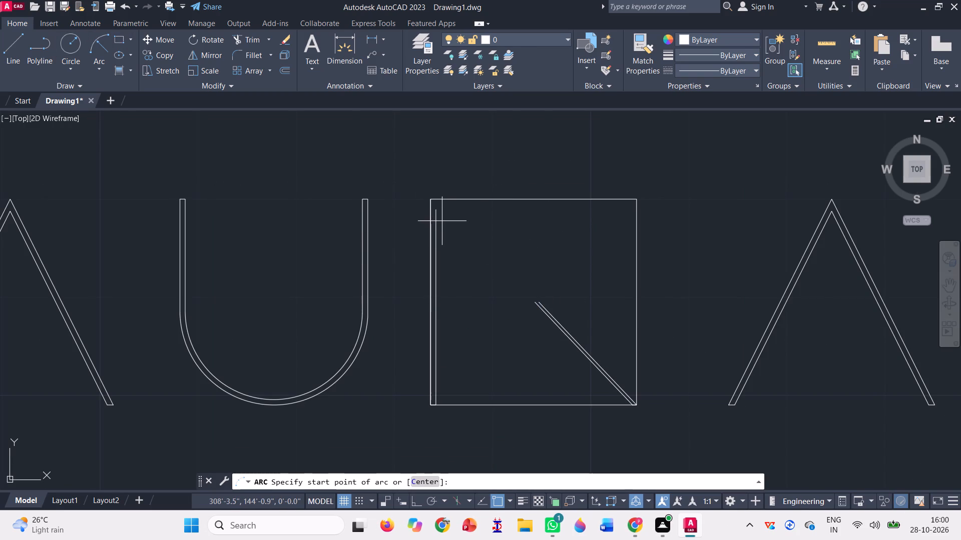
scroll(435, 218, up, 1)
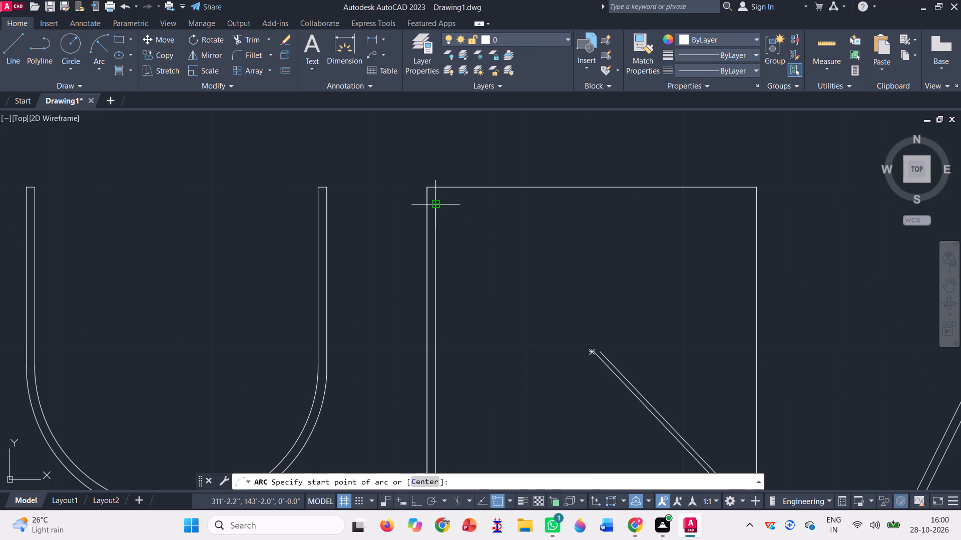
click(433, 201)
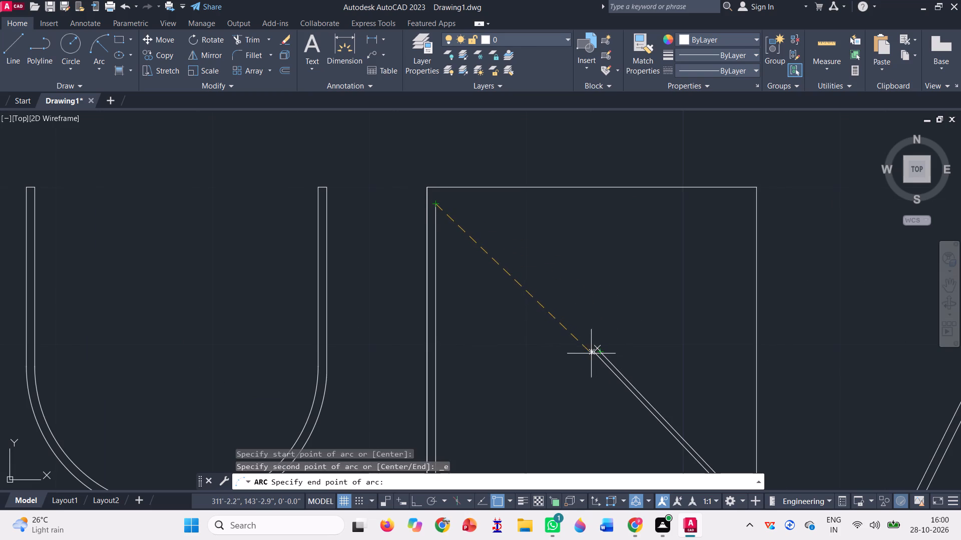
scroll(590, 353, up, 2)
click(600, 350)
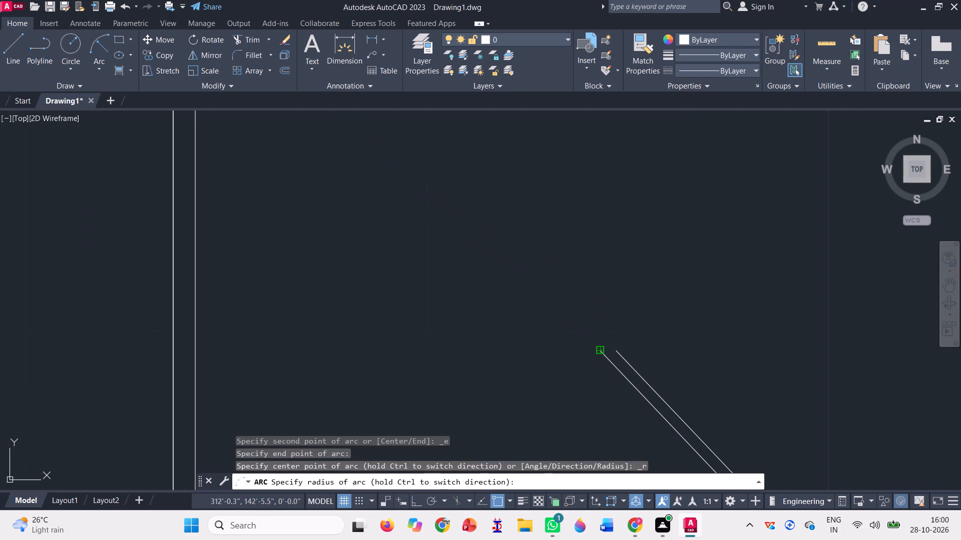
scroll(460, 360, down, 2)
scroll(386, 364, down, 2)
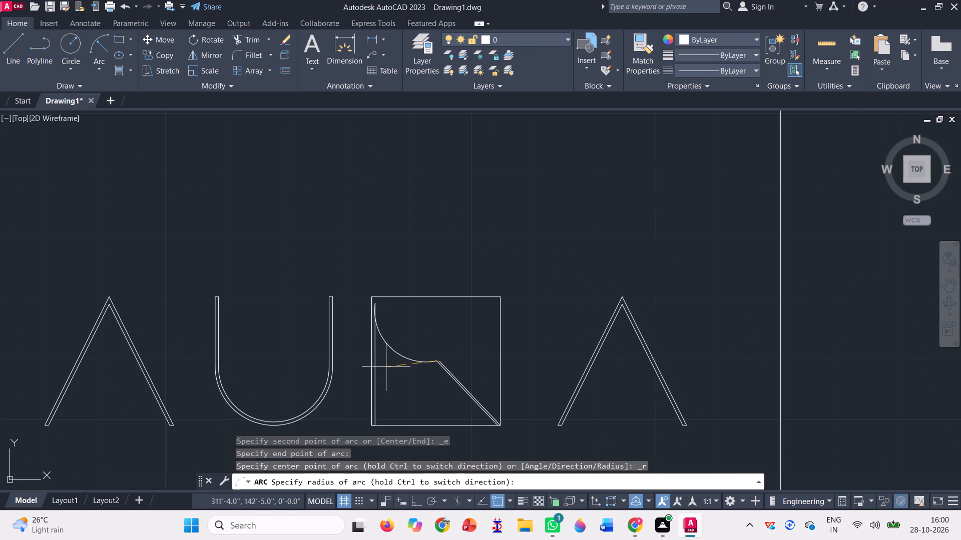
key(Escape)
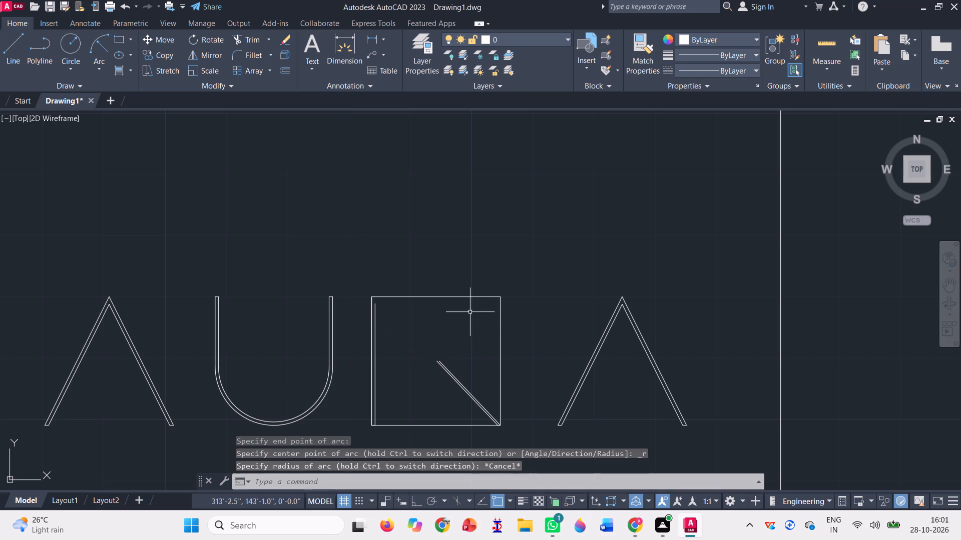
Draw the R's bowl as a start-end-radius arc from the upper end of the leg's lower line to the top of the stem's inner line.
click(94, 38)
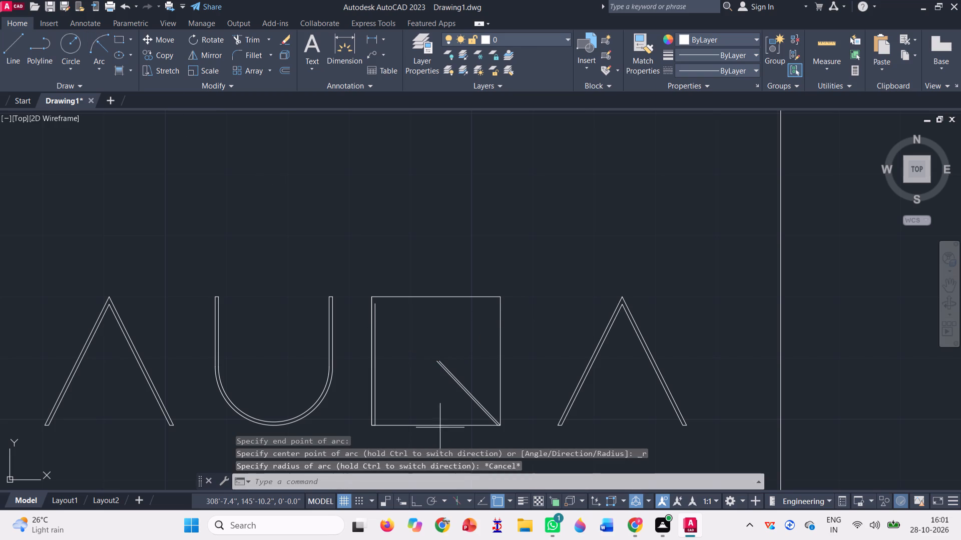
scroll(390, 438, up, 1)
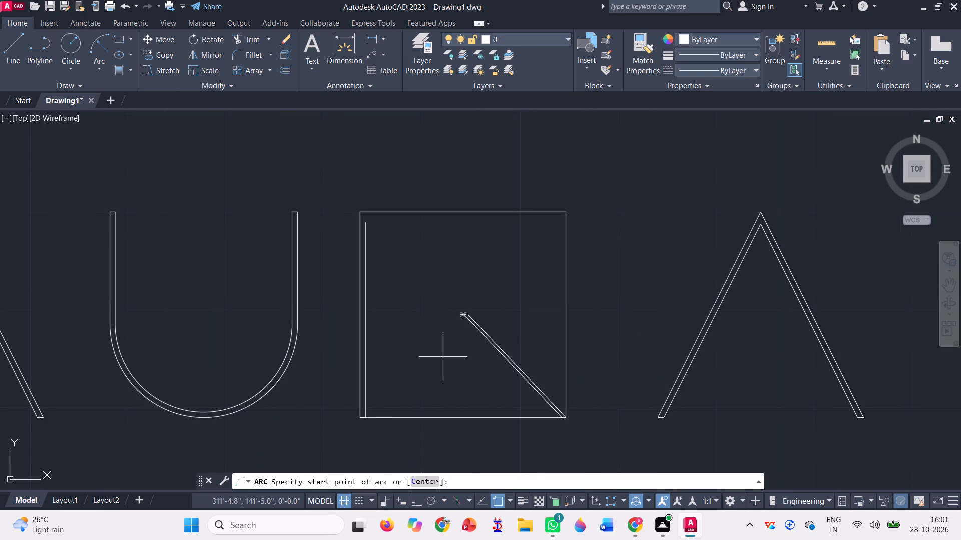
scroll(466, 324, up, 4)
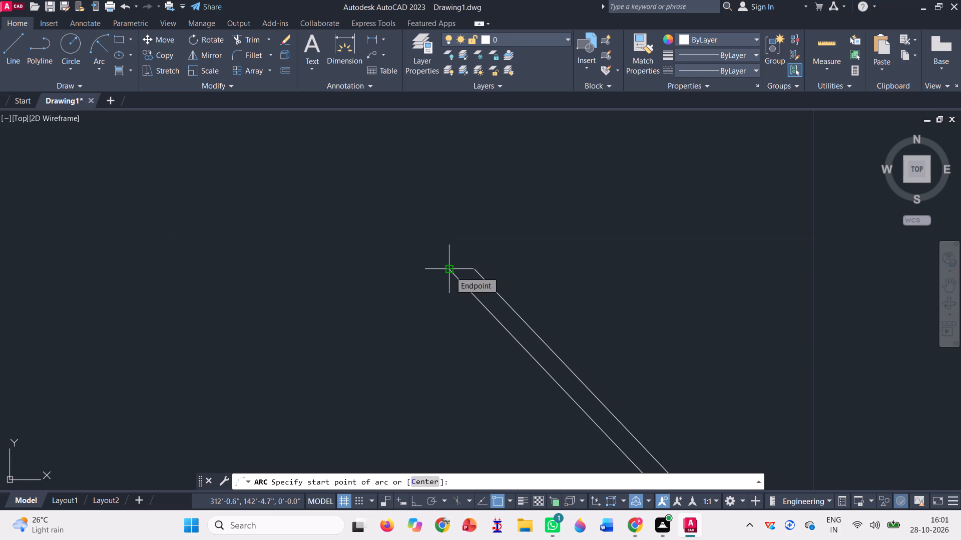
click(450, 271)
scroll(425, 343, down, 3)
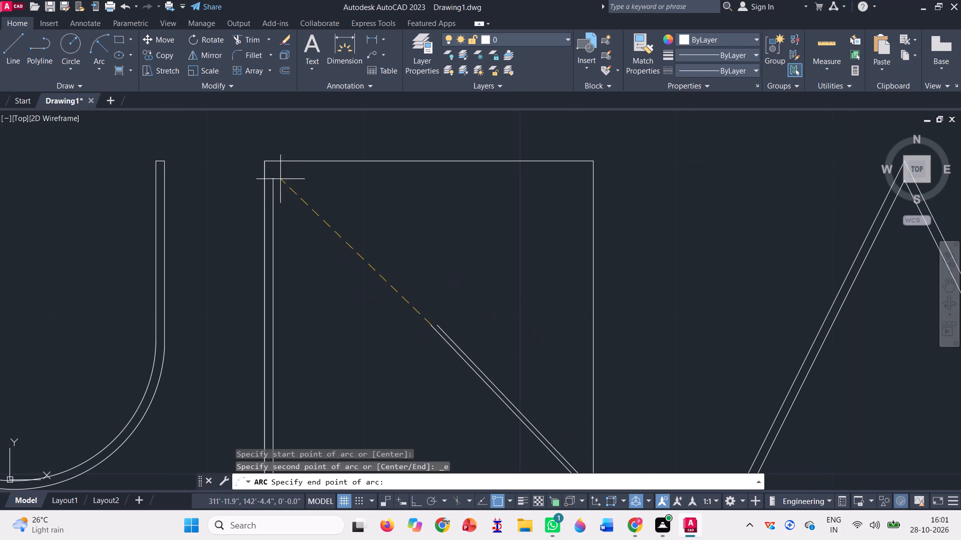
click(273, 175)
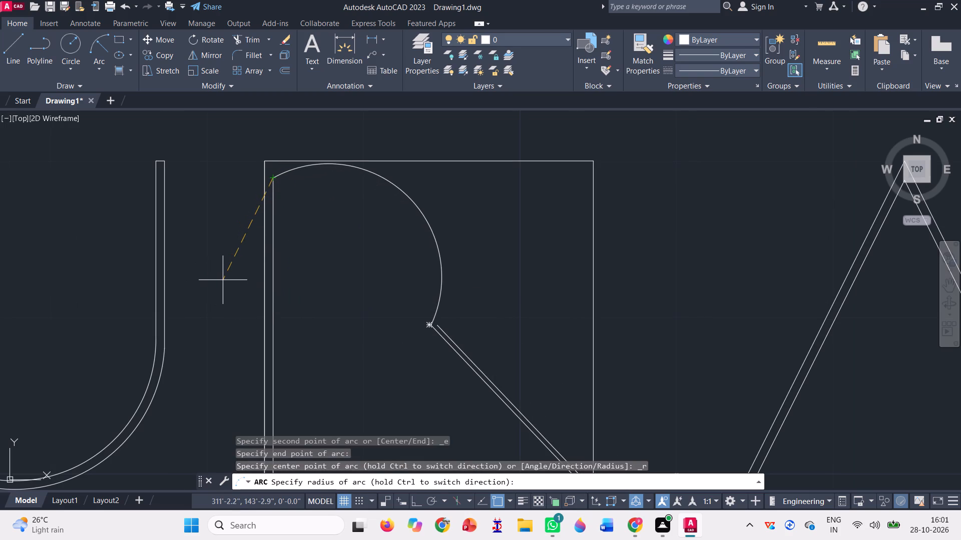
click(209, 282)
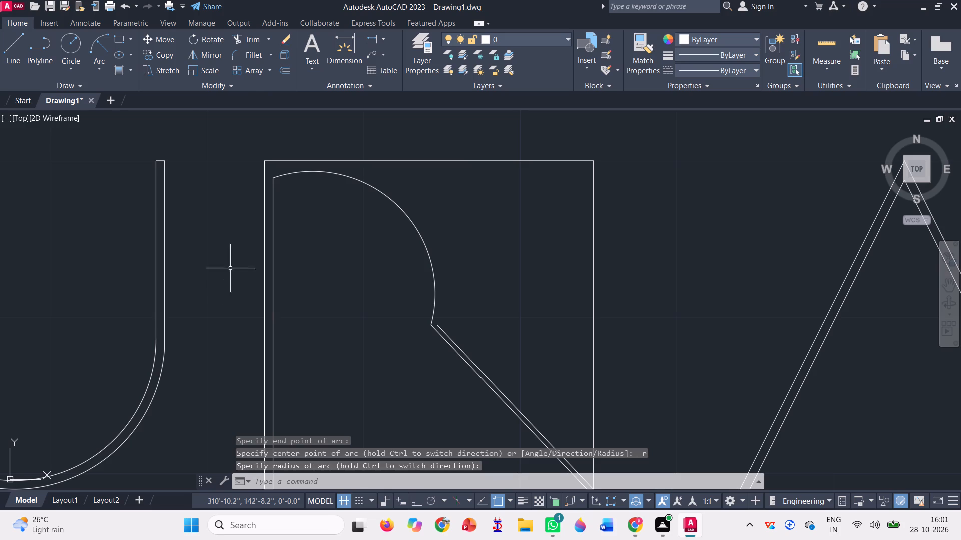
Offset the R's bowl arc outward by 0.5" to form its double outline.
click(287, 74)
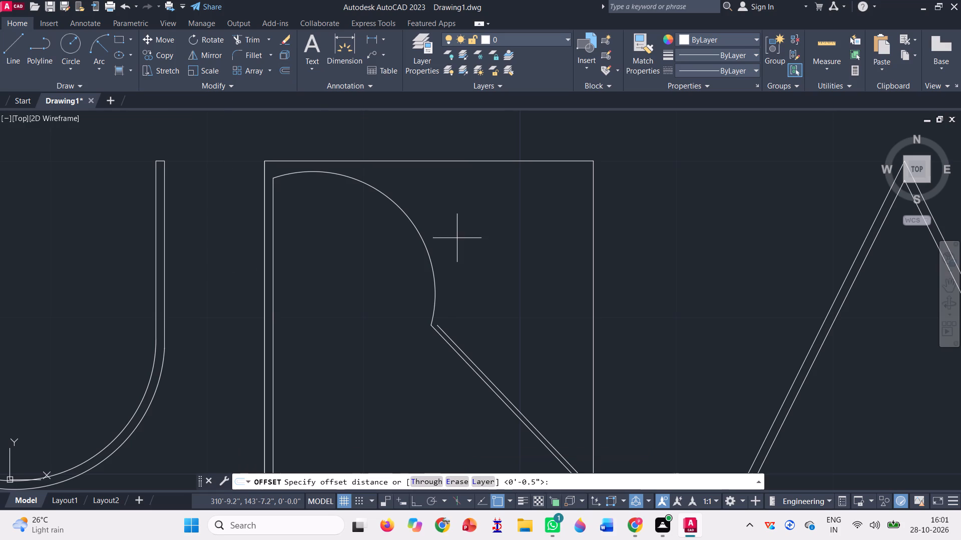
key(space)
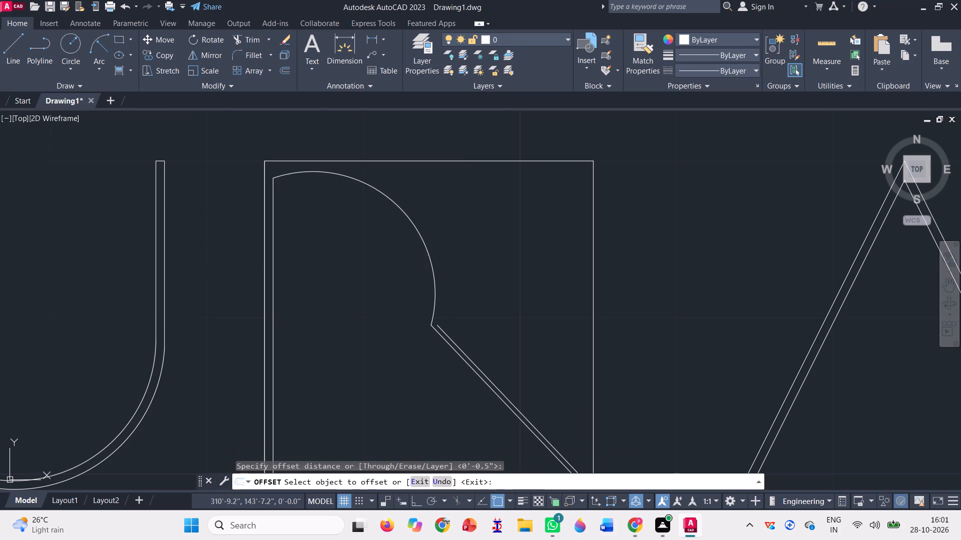
click(427, 258)
click(430, 262)
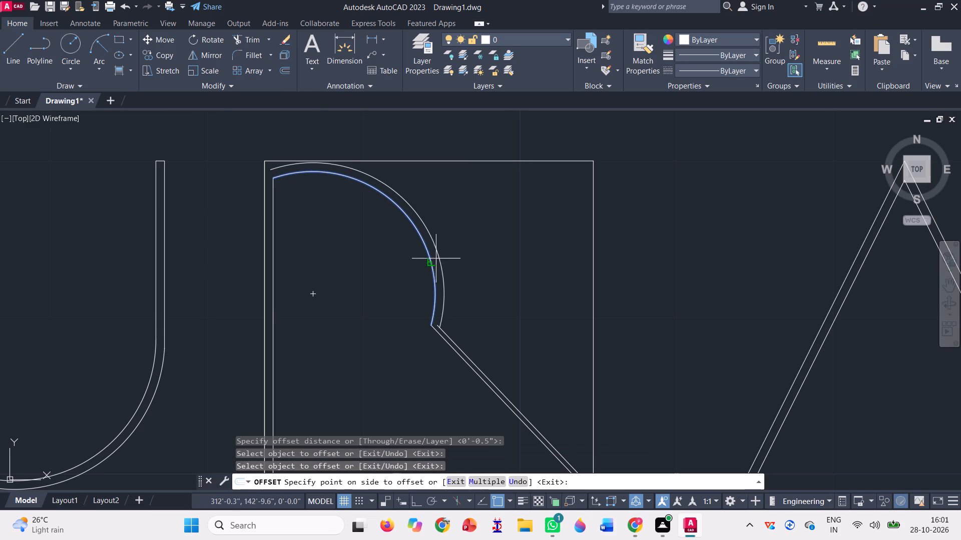
click(451, 247)
scroll(431, 336, up, 3)
scroll(440, 323, down, 1)
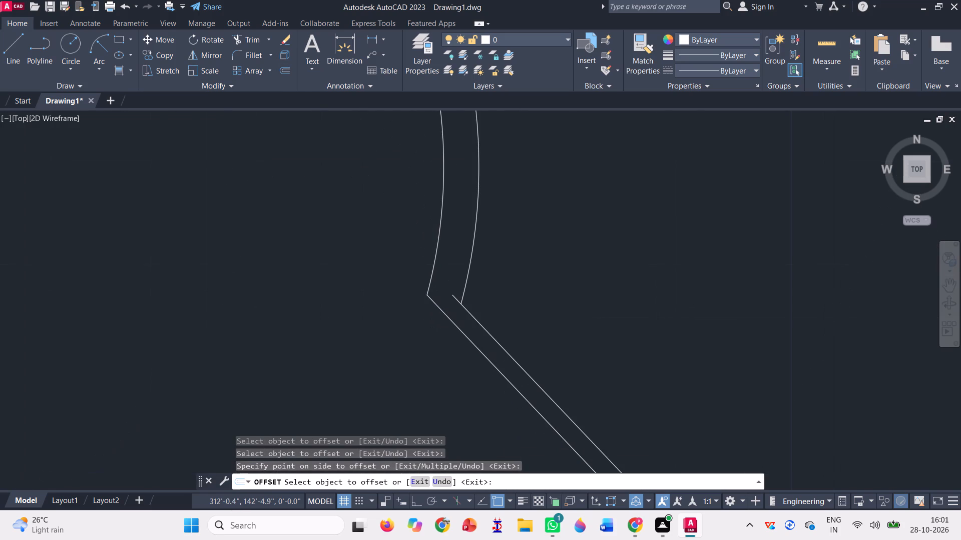
scroll(440, 323, down, 3)
key(space)
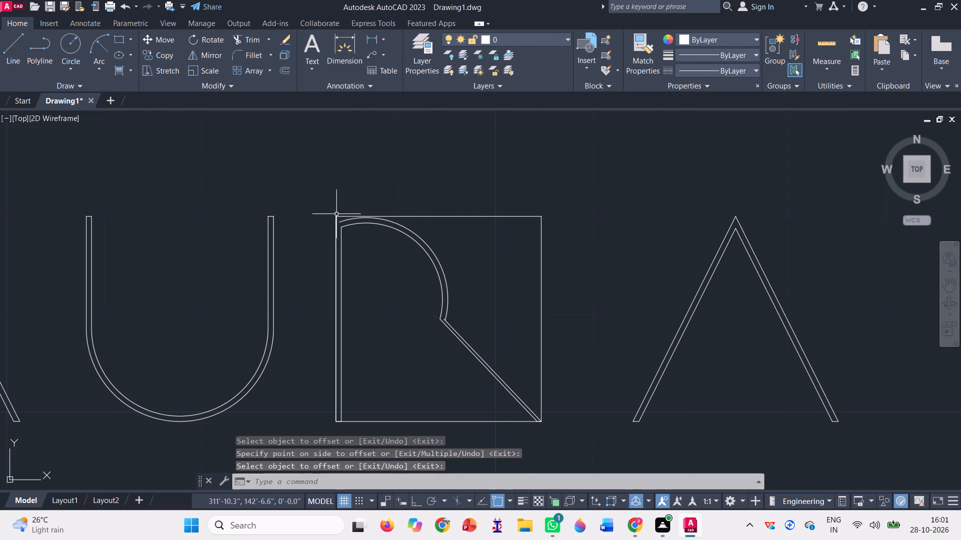
Extend the upper end of the R's outer bowl arc to the stem's outer line.
click(270, 34)
click(269, 88)
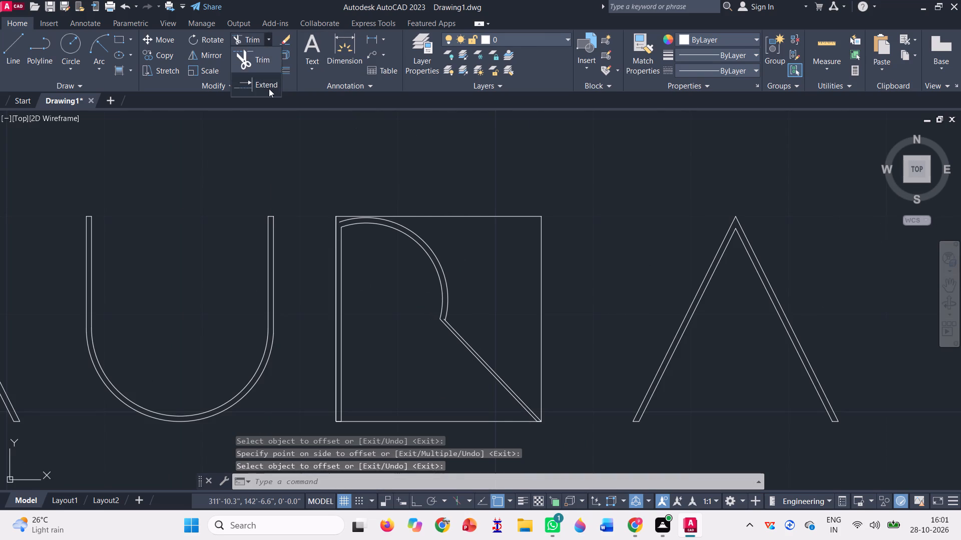
scroll(320, 236, up, 2)
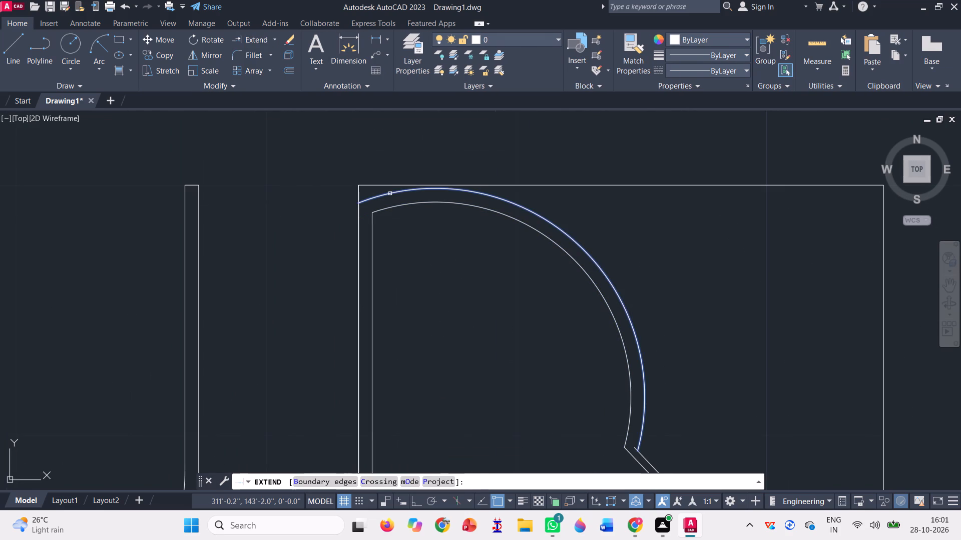
click(390, 193)
scroll(332, 202, down, 2)
scroll(460, 306, up, 1)
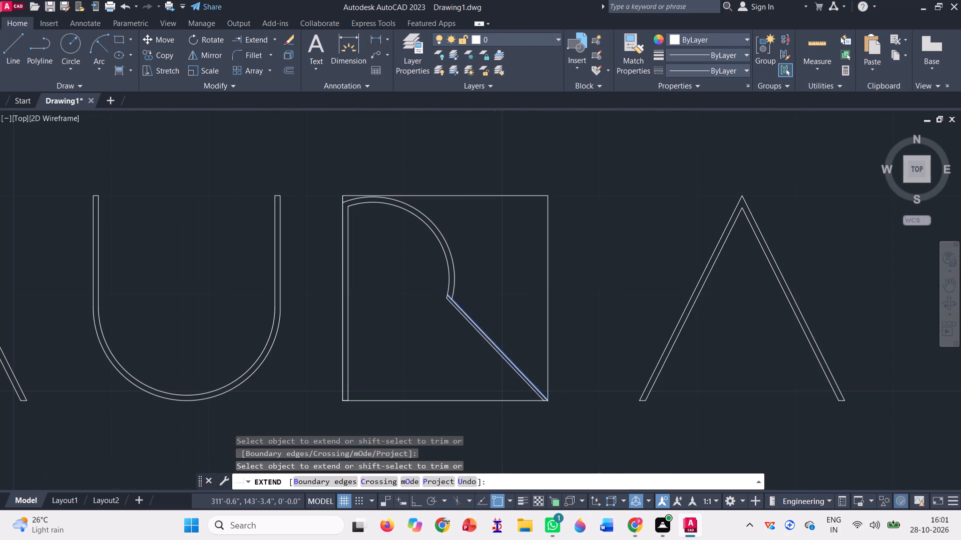
scroll(460, 306, up, 2)
scroll(415, 301, down, 3)
key(Escape)
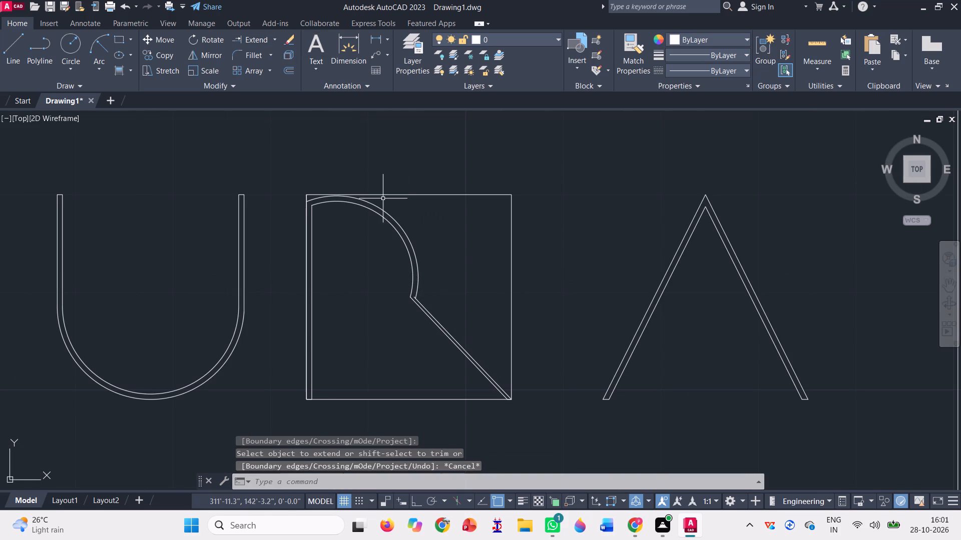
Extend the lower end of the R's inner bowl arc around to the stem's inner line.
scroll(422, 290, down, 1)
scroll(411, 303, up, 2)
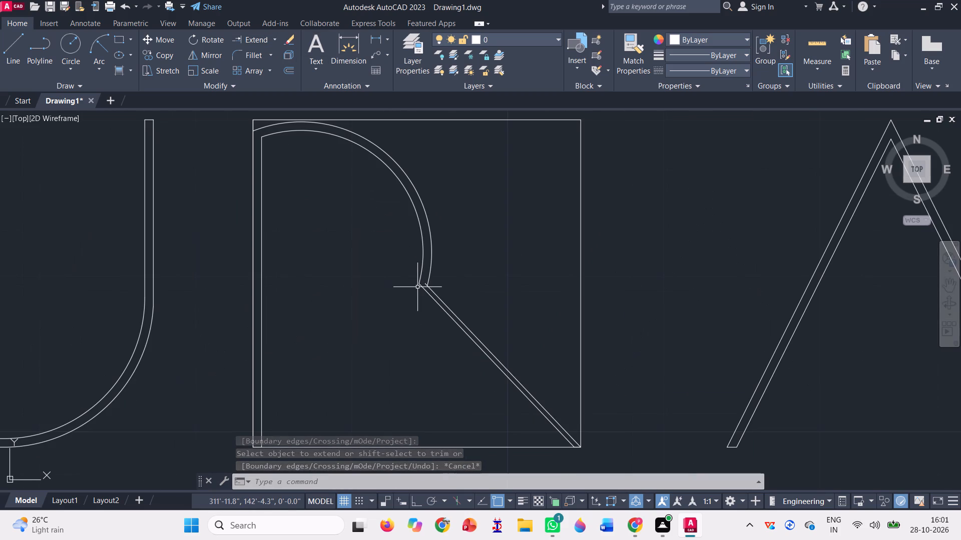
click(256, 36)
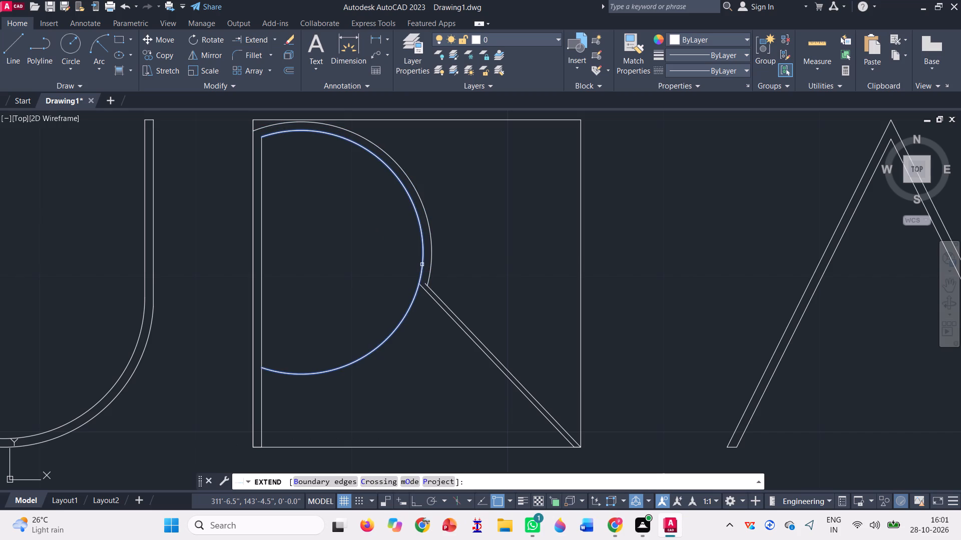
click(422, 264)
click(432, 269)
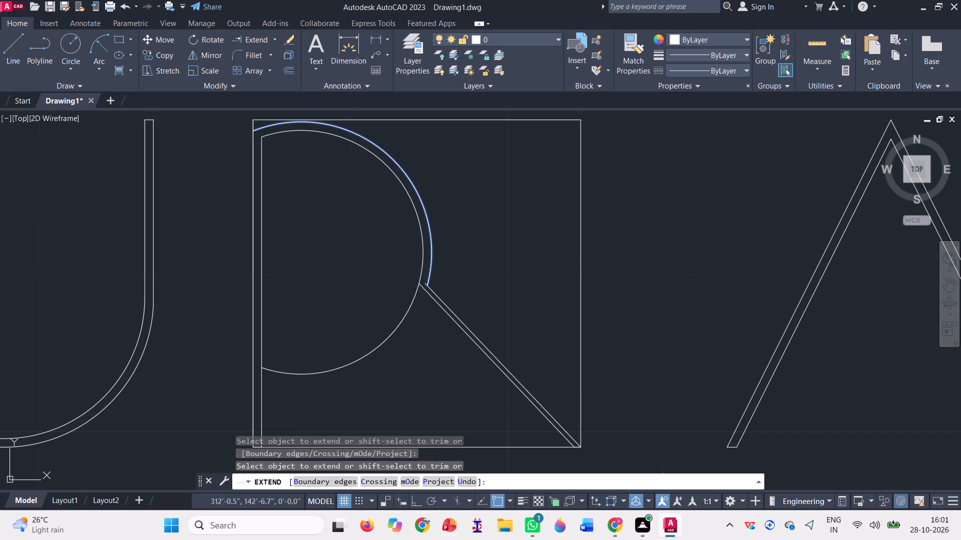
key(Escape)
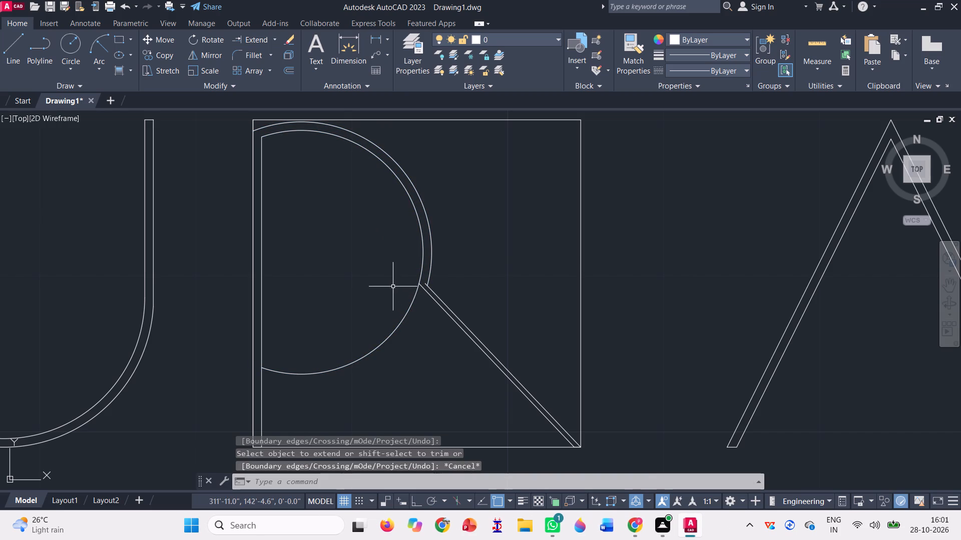
Erase the inner and outer bowl arcs of the R.
scroll(393, 285, down, 1)
click(385, 330)
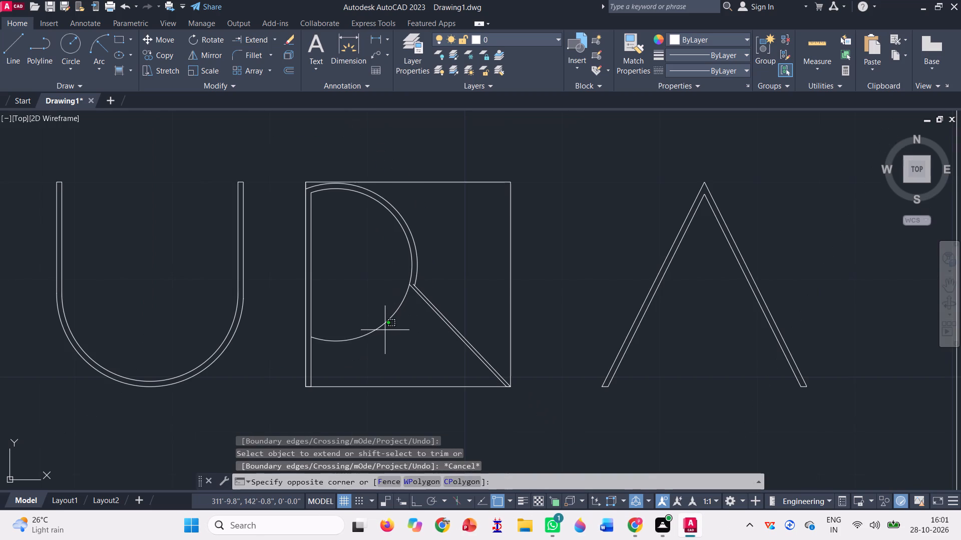
click(370, 314)
key(Delete)
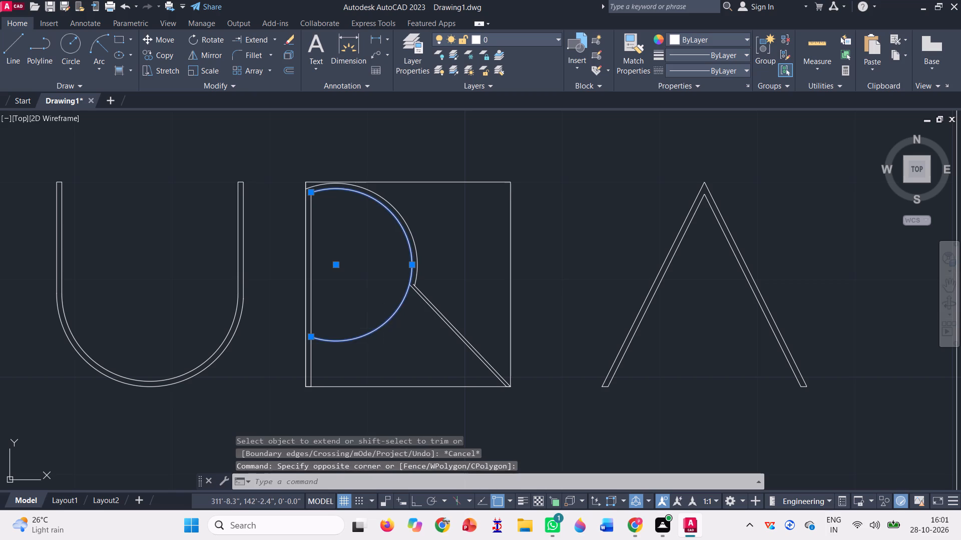
click(441, 223)
click(390, 219)
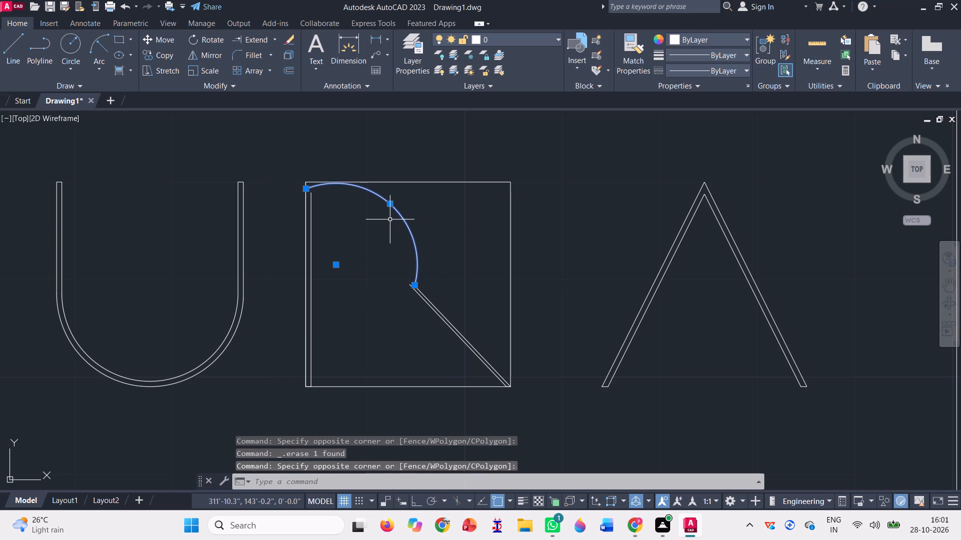
key(Delete)
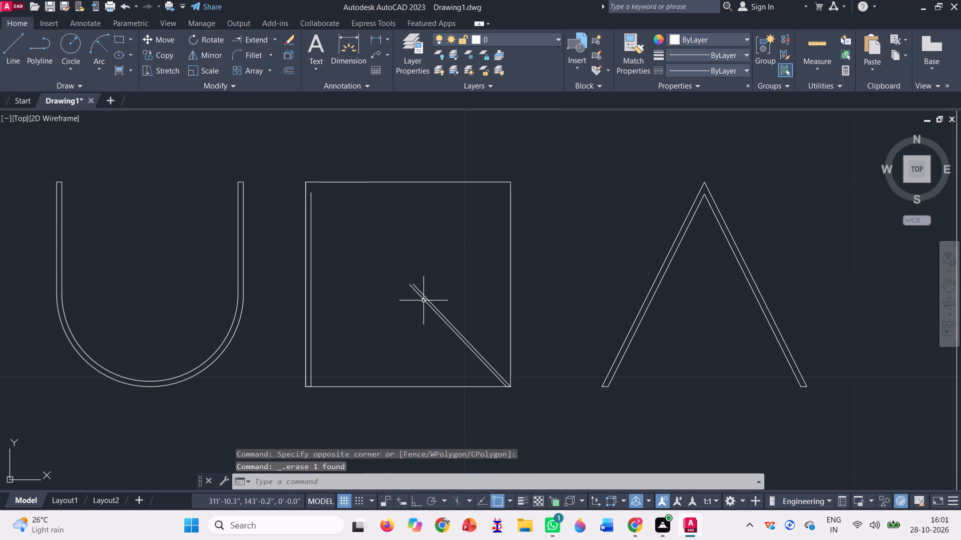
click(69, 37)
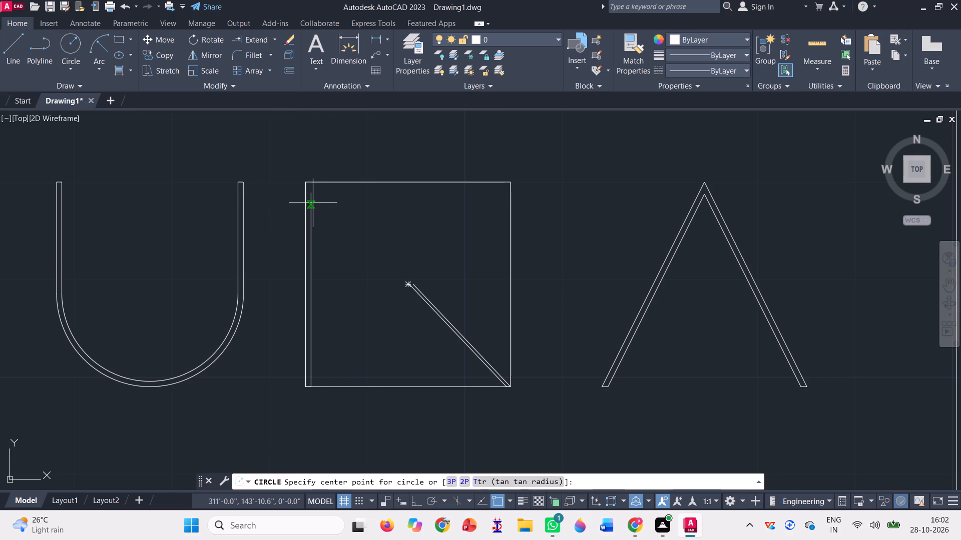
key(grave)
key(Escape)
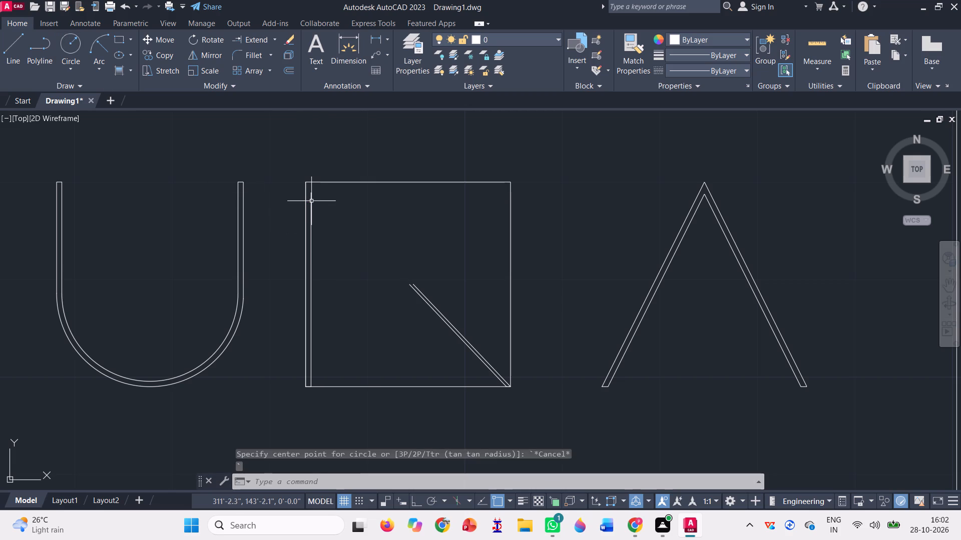
Draw a line along the R's inner stem line from its midpoint to its top end.
key(l)
key(Return)
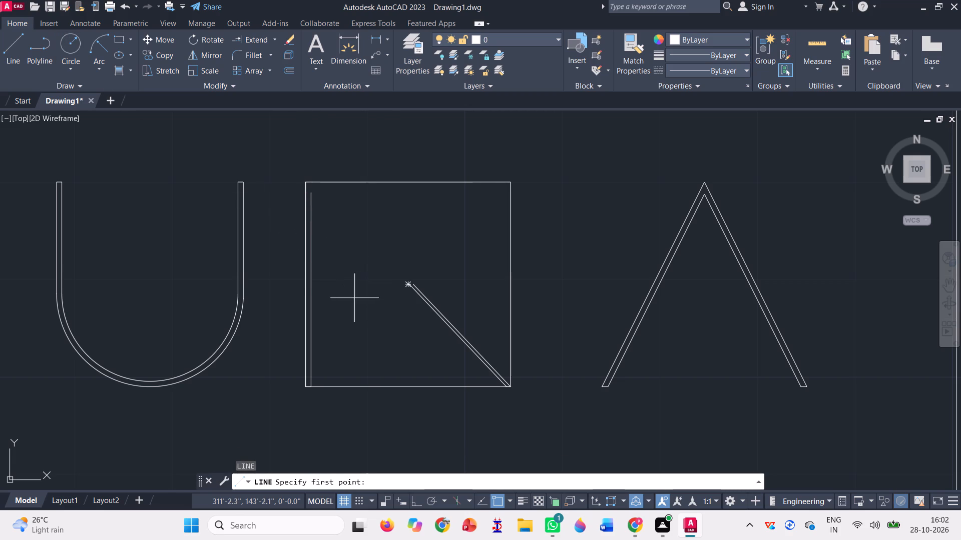
click(312, 286)
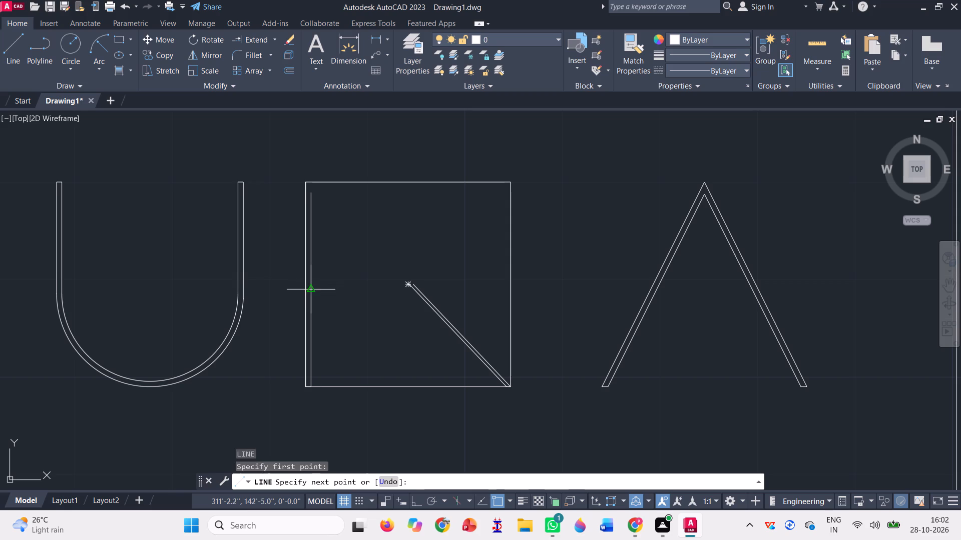
click(309, 189)
key(space)
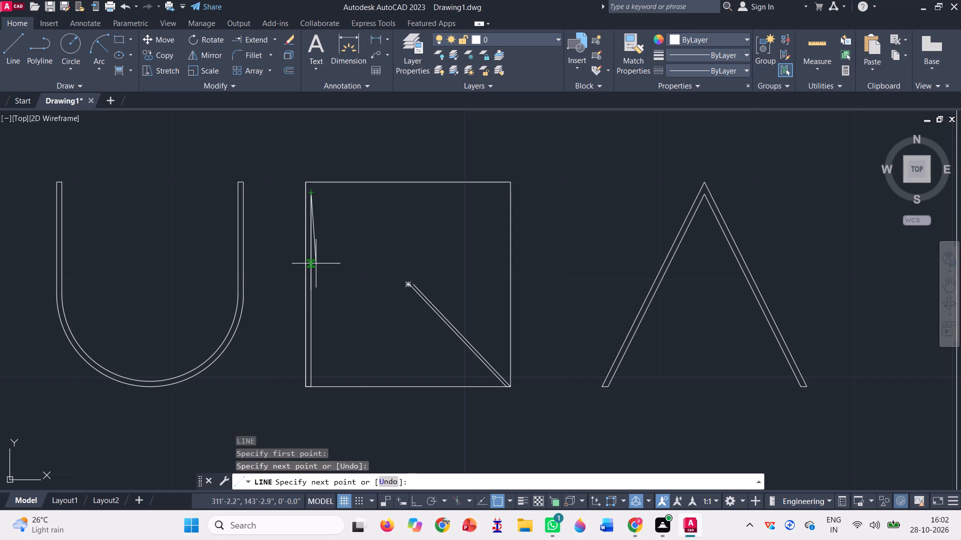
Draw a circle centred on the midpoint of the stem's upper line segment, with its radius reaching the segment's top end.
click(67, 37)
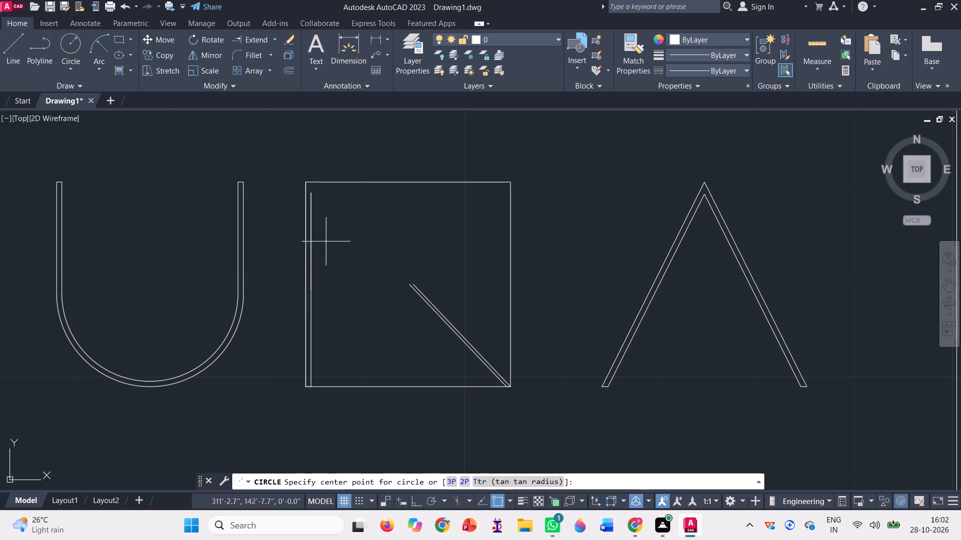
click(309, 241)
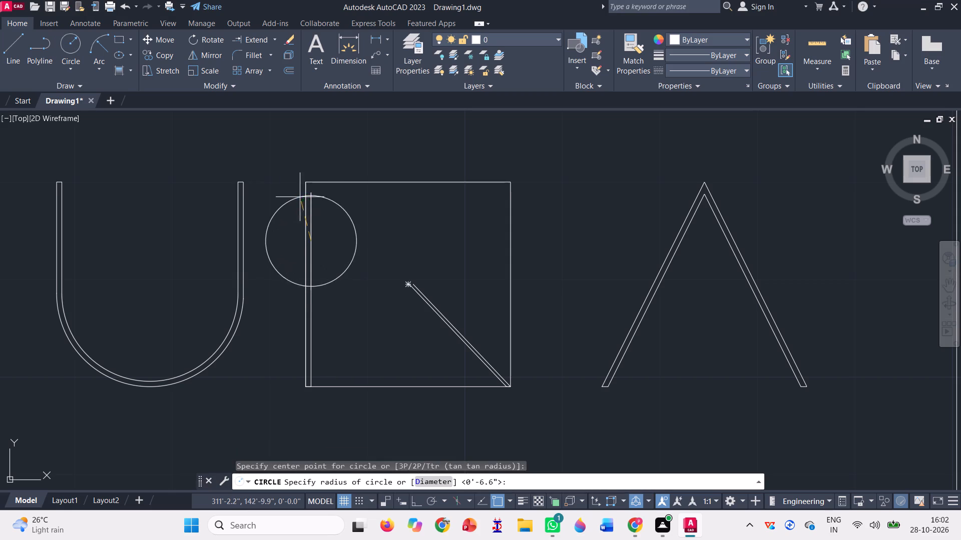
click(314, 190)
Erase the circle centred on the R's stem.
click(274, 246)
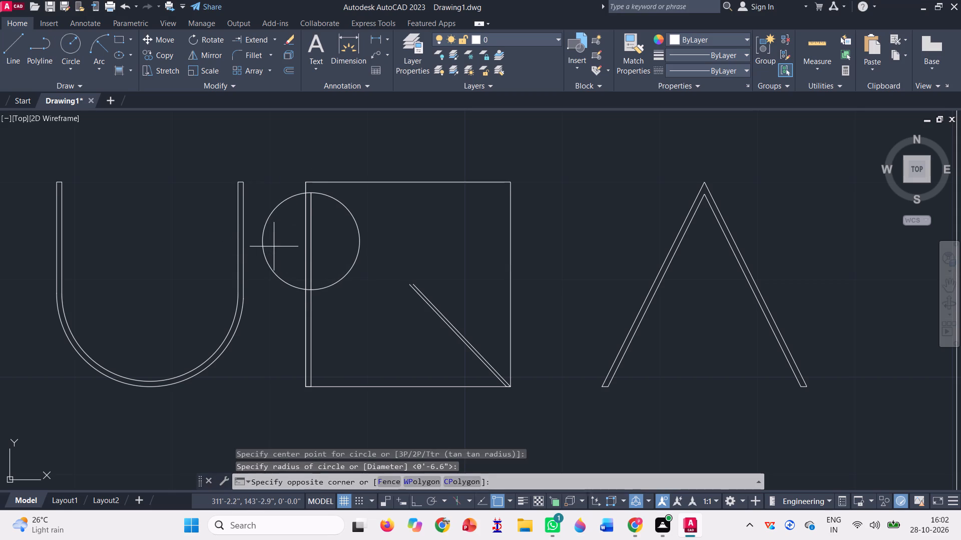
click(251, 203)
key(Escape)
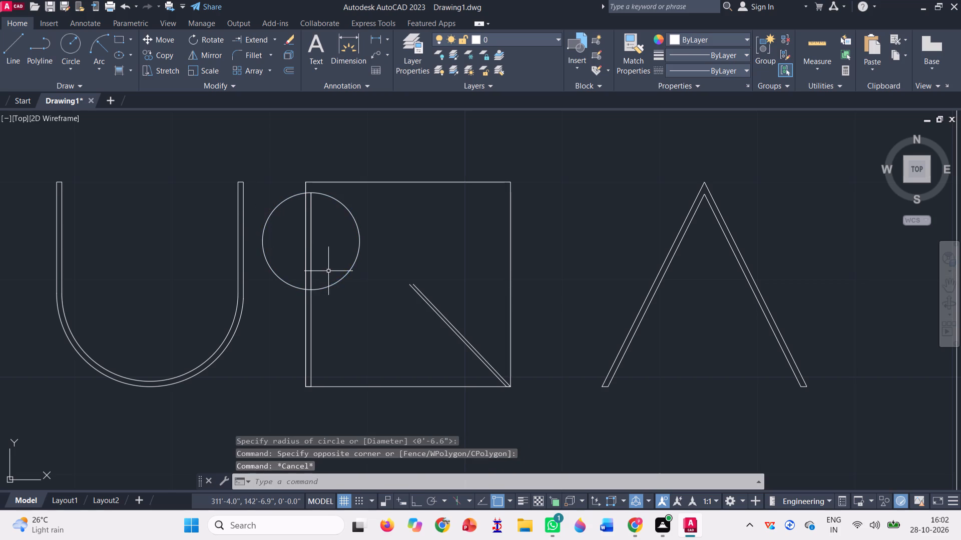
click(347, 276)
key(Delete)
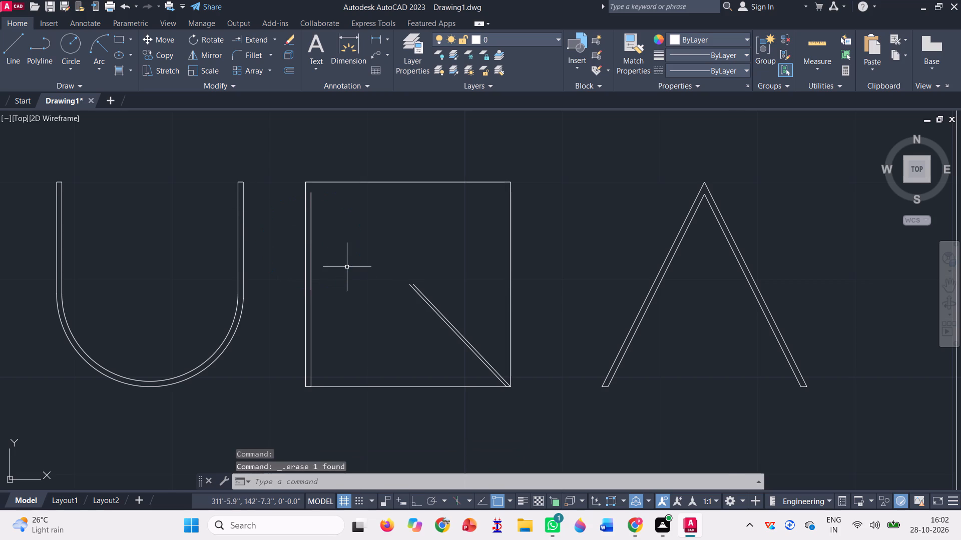
Draw the R's bowl as a start-end-radius arc from the upper end of the leg's lower line to the top of the stem's inner line.
scroll(347, 266, down, 1)
click(103, 38)
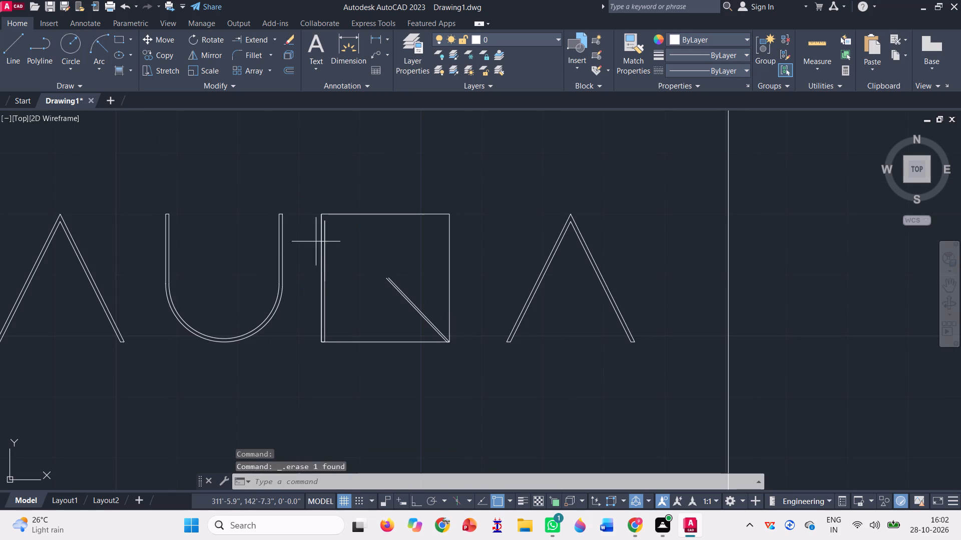
scroll(378, 283, up, 1)
click(390, 275)
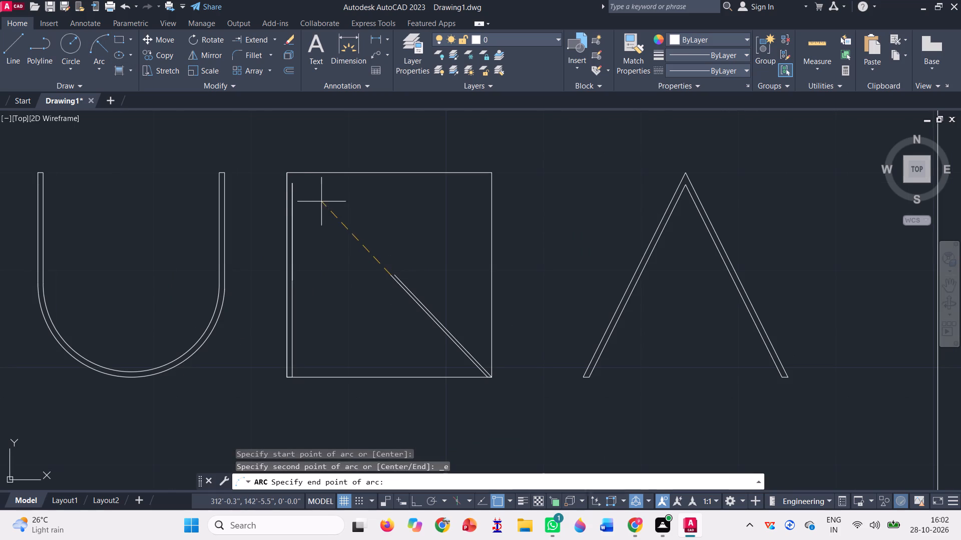
click(293, 183)
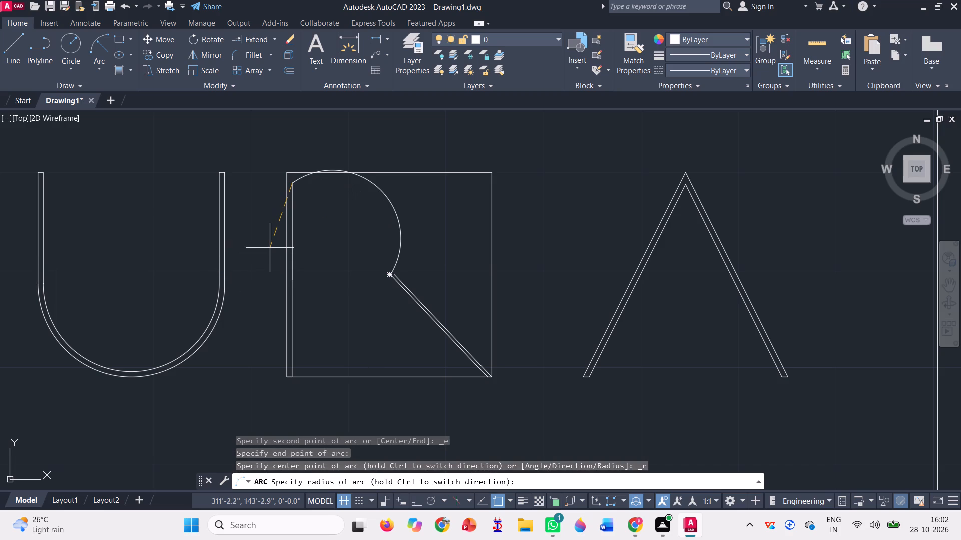
click(260, 245)
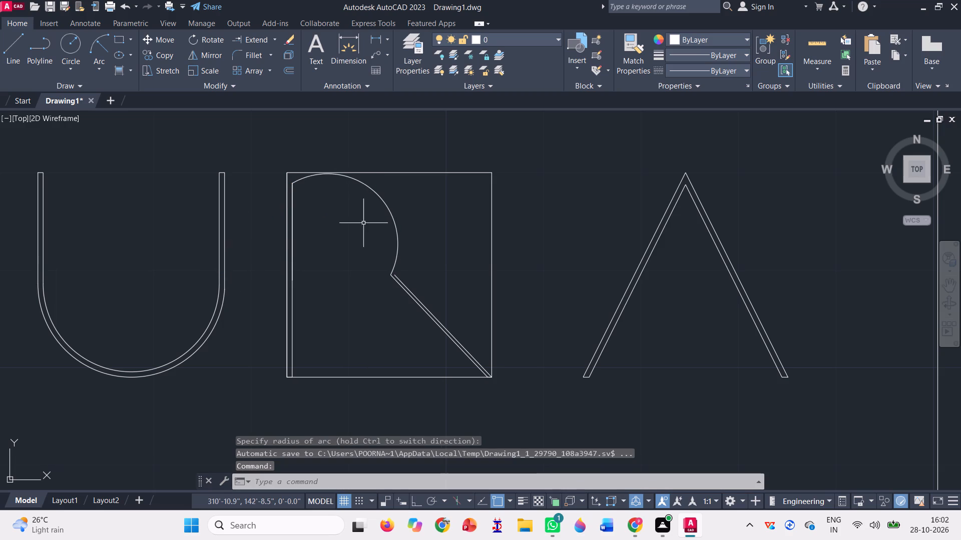
Erase both diagonal leg lines of the R.
click(411, 306)
click(404, 285)
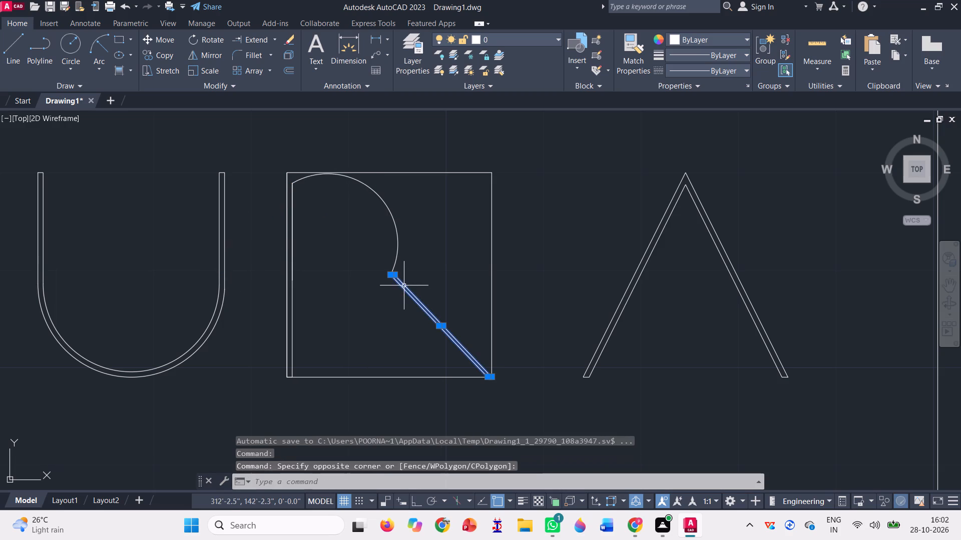
key(Delete)
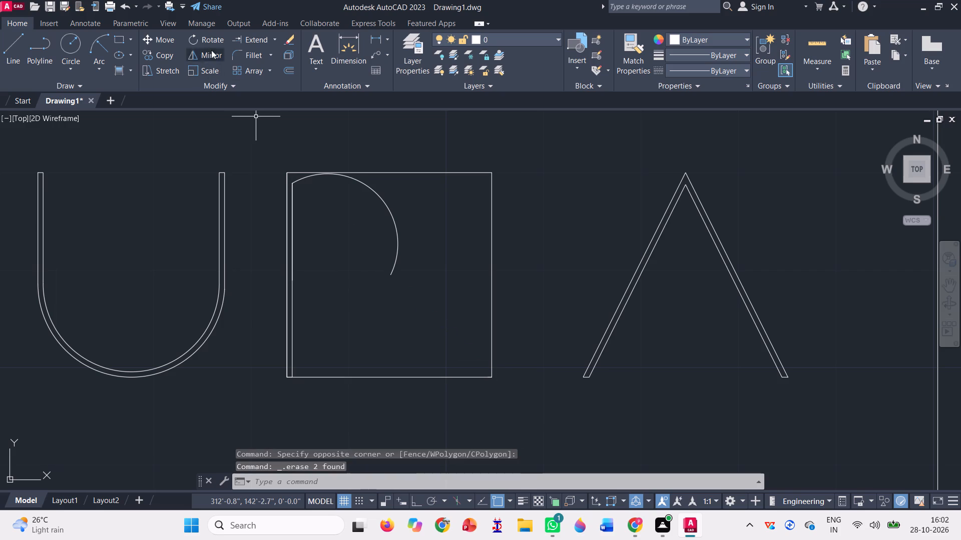
Extend the lower end of the R's bowl arc around to the stem's inner line.
click(259, 30)
click(259, 38)
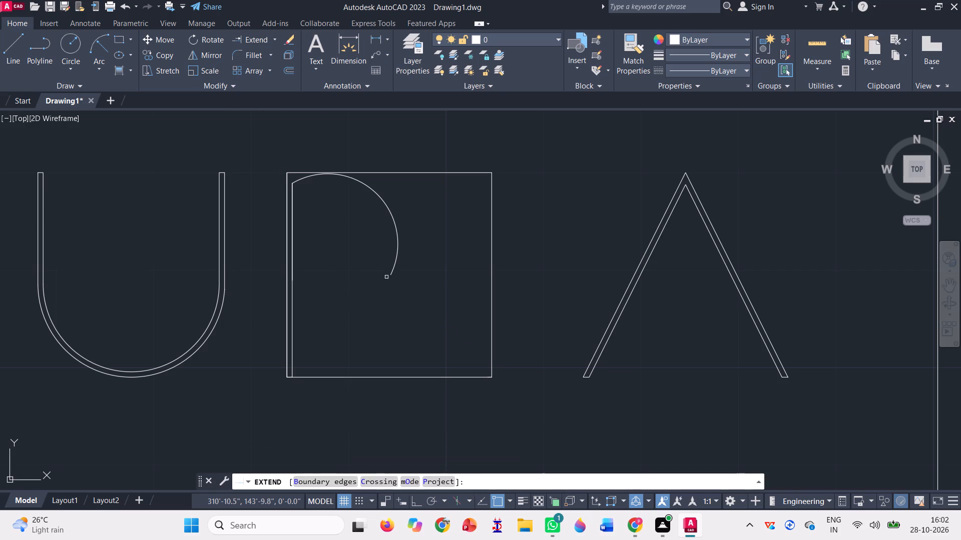
click(394, 268)
key(Escape)
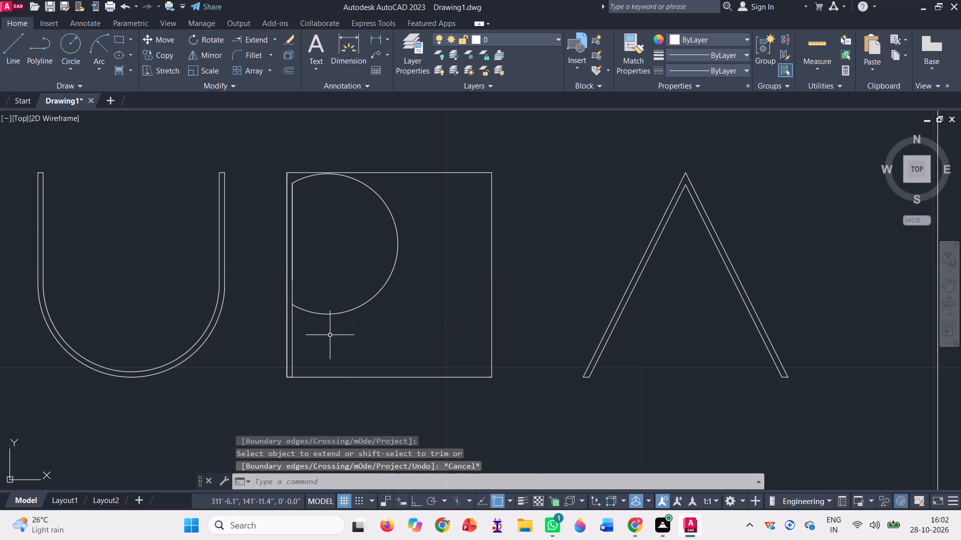
Offset the R's bowl arc inward by 0.5", and offset the resulting arc inward by another 0.5".
click(287, 69)
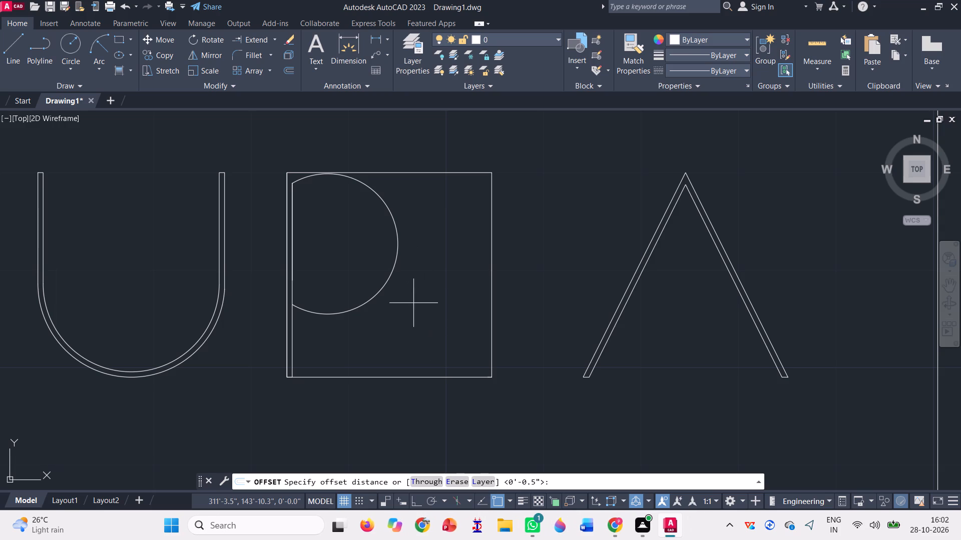
key(space)
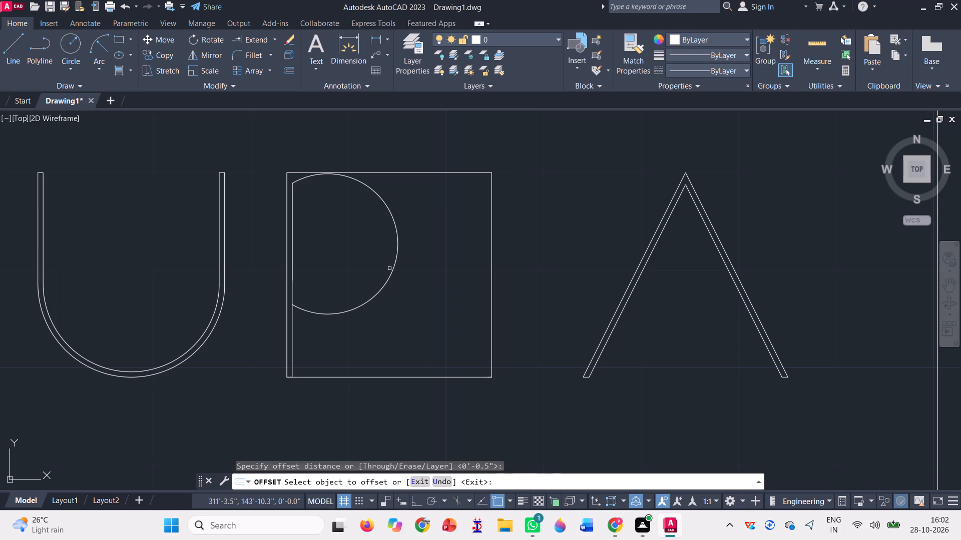
click(392, 272)
click(366, 255)
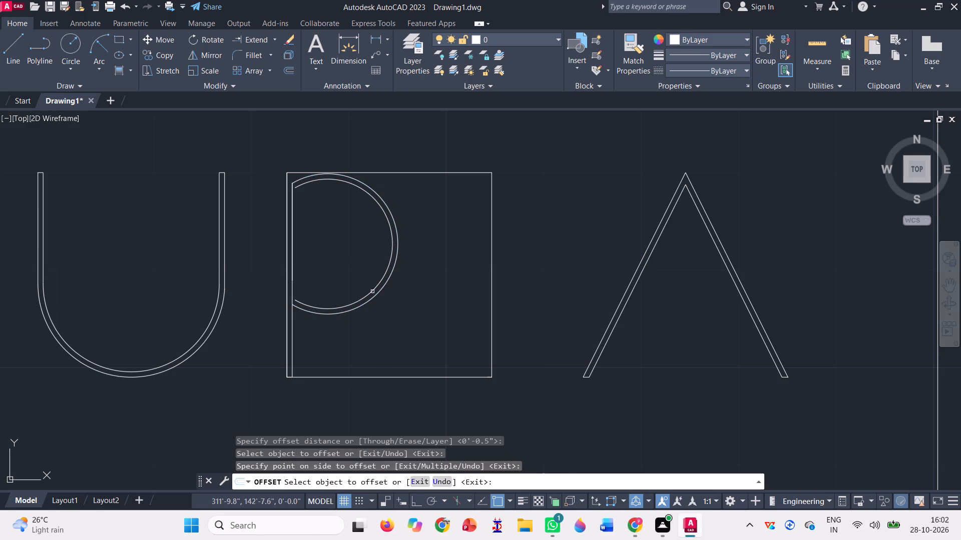
click(371, 292)
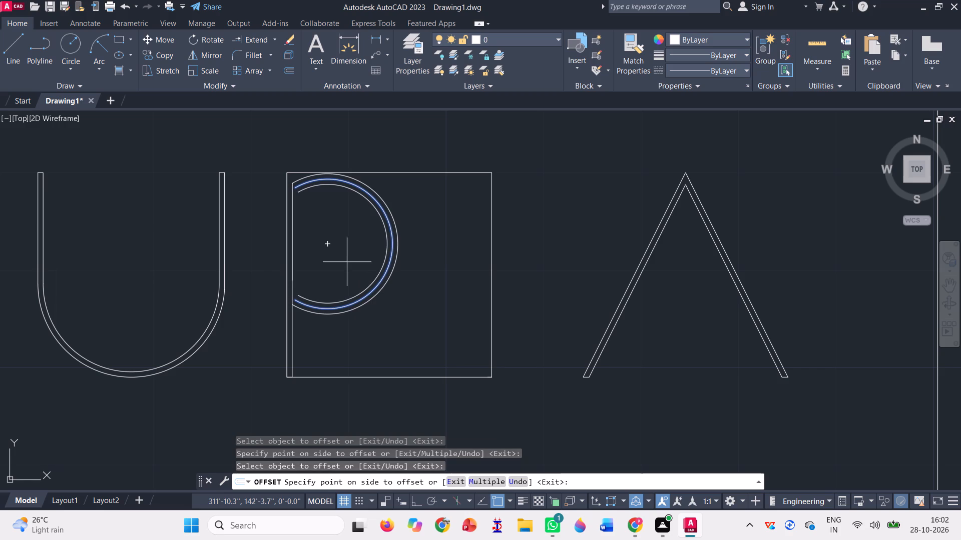
click(347, 262)
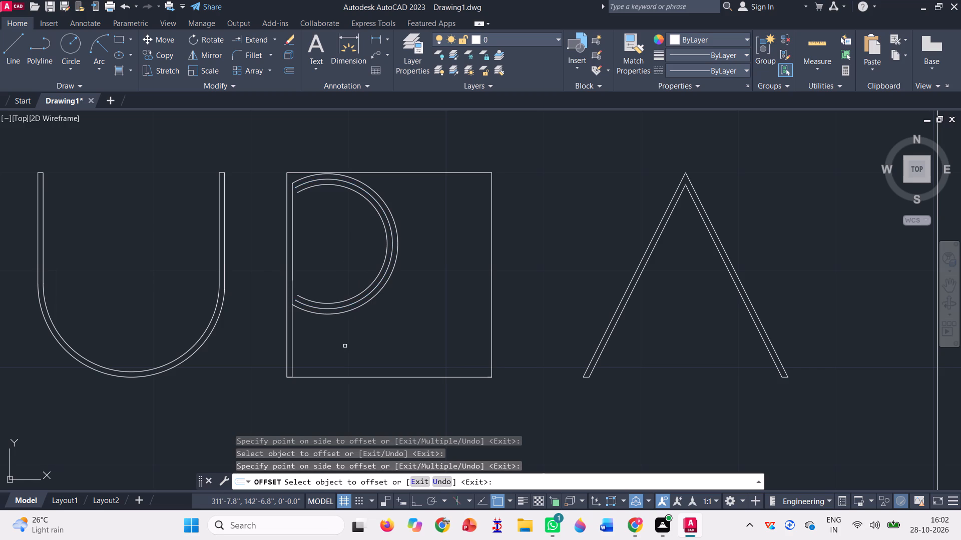
Extend the upper and lower ends of the R's innermost bowl arc to the stem's inner line.
click(260, 34)
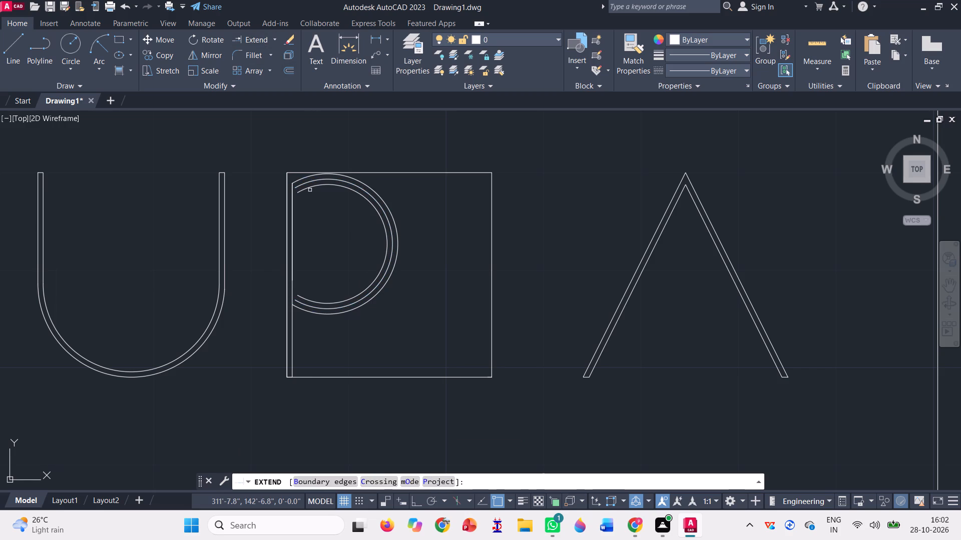
scroll(310, 190, up, 1)
click(306, 187)
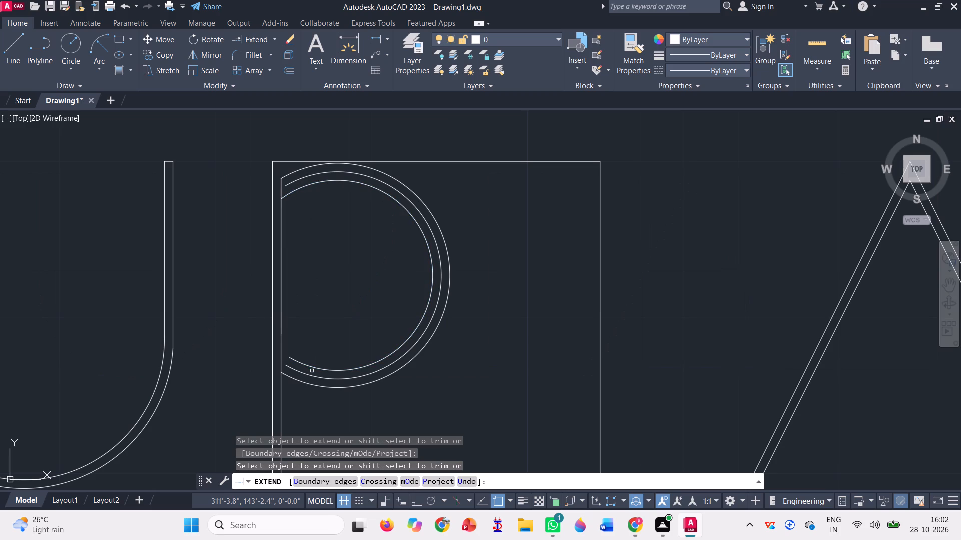
click(304, 366)
scroll(312, 358, down, 1)
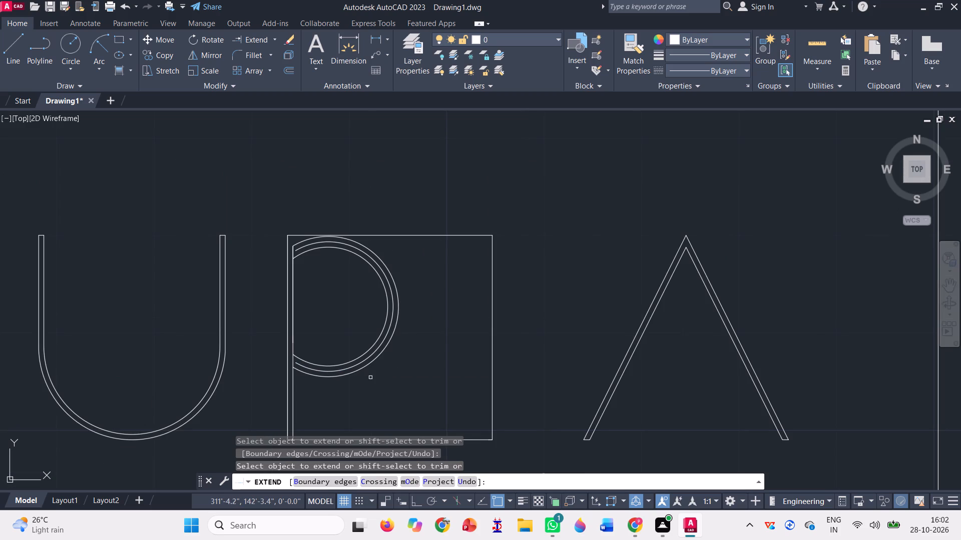
key(Escape)
Erase the two outer arcs of the R's bowl, keeping only the innermost arc.
scroll(386, 380, up, 1)
click(398, 359)
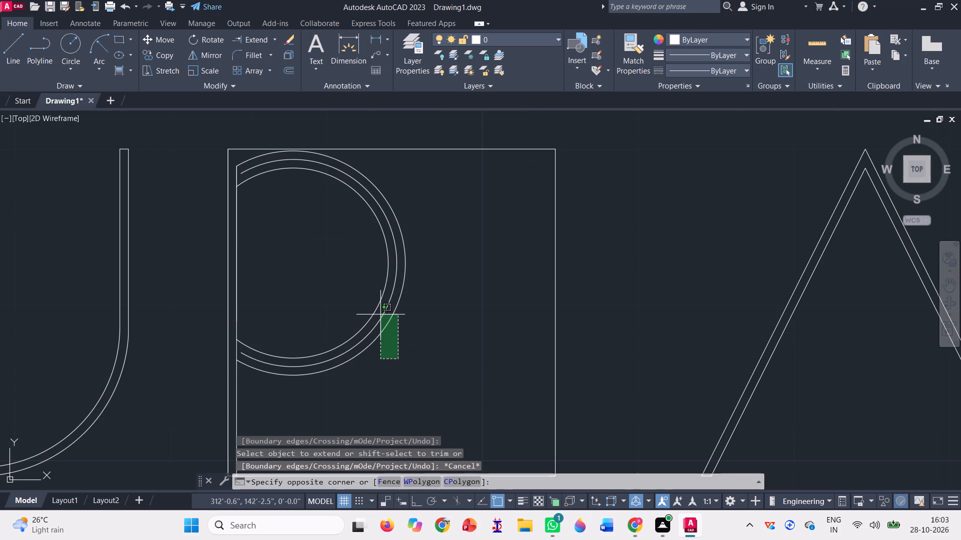
click(380, 314)
scroll(380, 325, down, 1)
key(Delete)
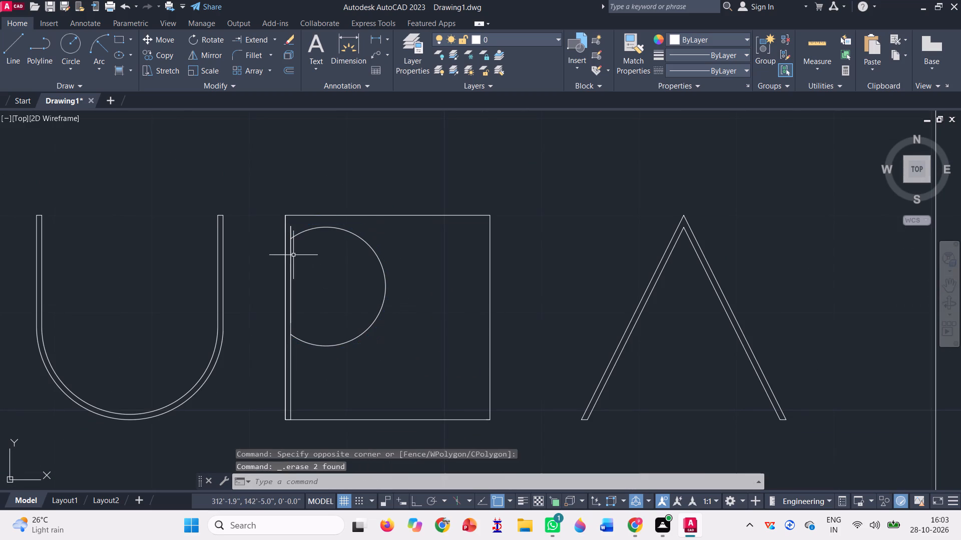
Offset the R's remaining bowl arc outward by 0.5".
click(291, 70)
key(space)
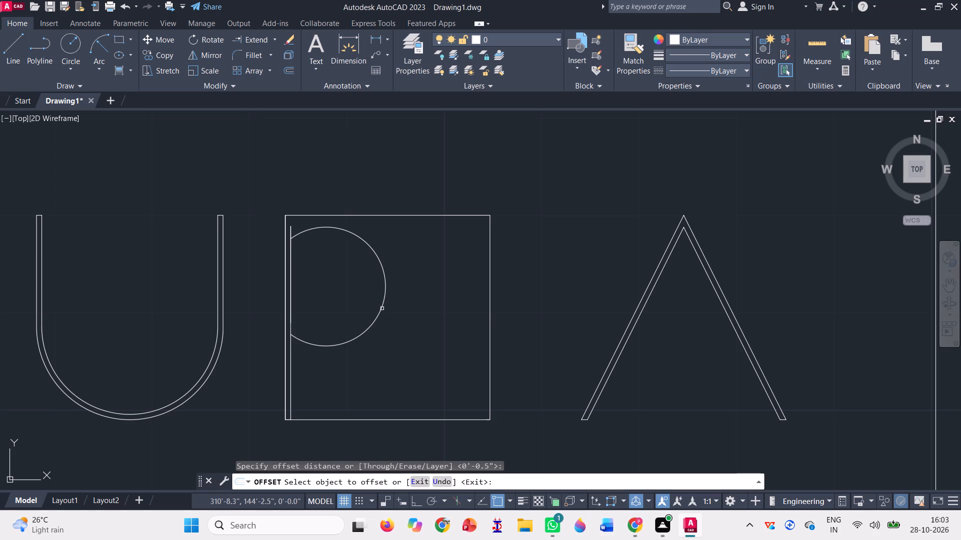
click(382, 307)
click(400, 295)
key(Escape)
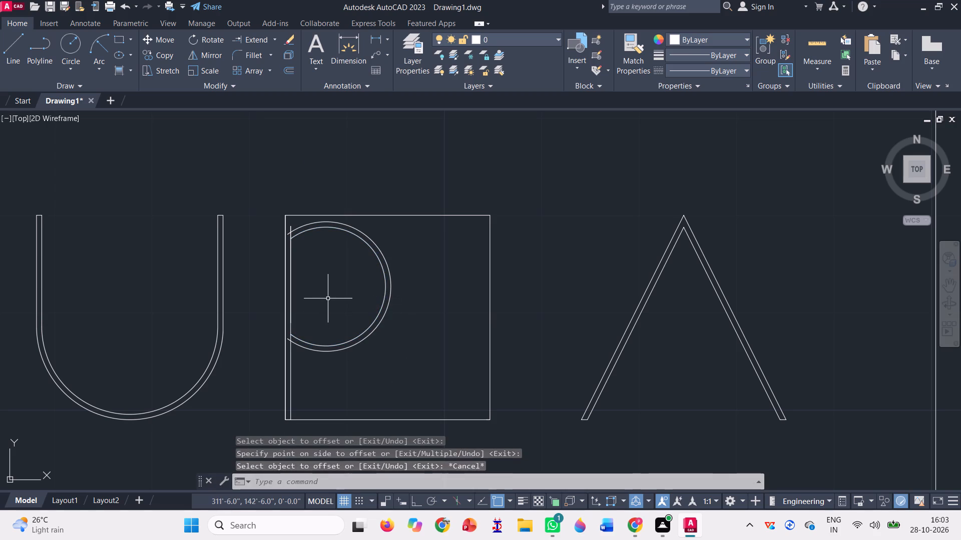
scroll(328, 297, down, 1)
scroll(325, 339, up, 1)
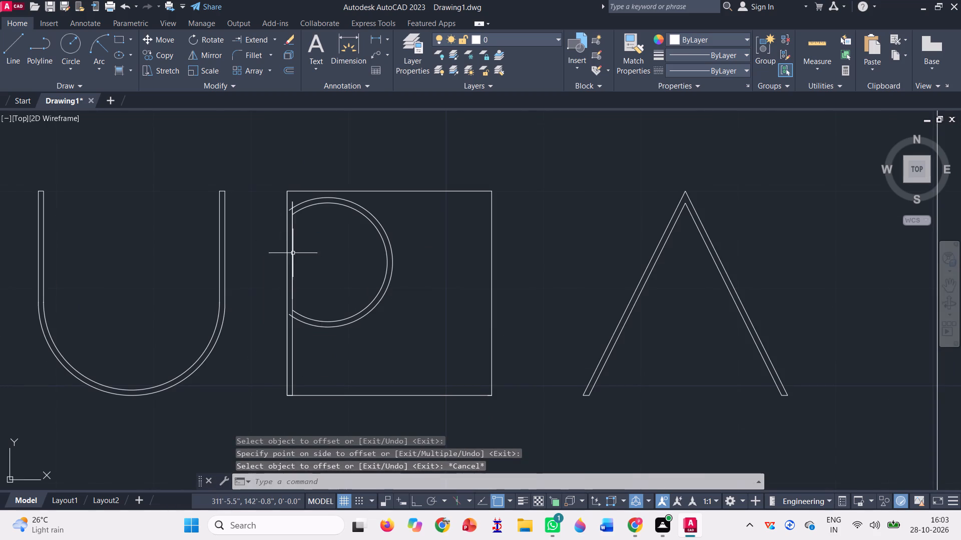
Erase the short duplicate vertical line lying over the R's inner stem line inside the bowl.
click(291, 255)
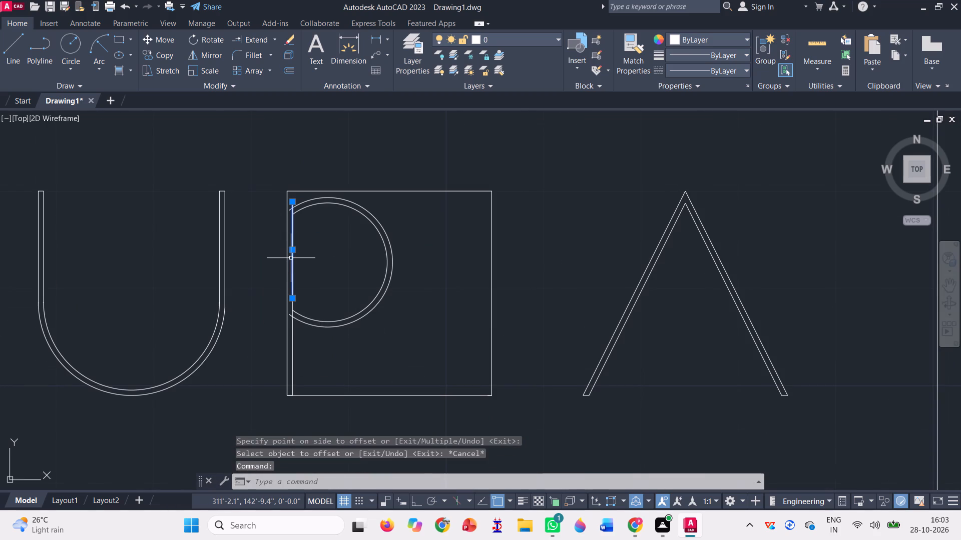
key(Delete)
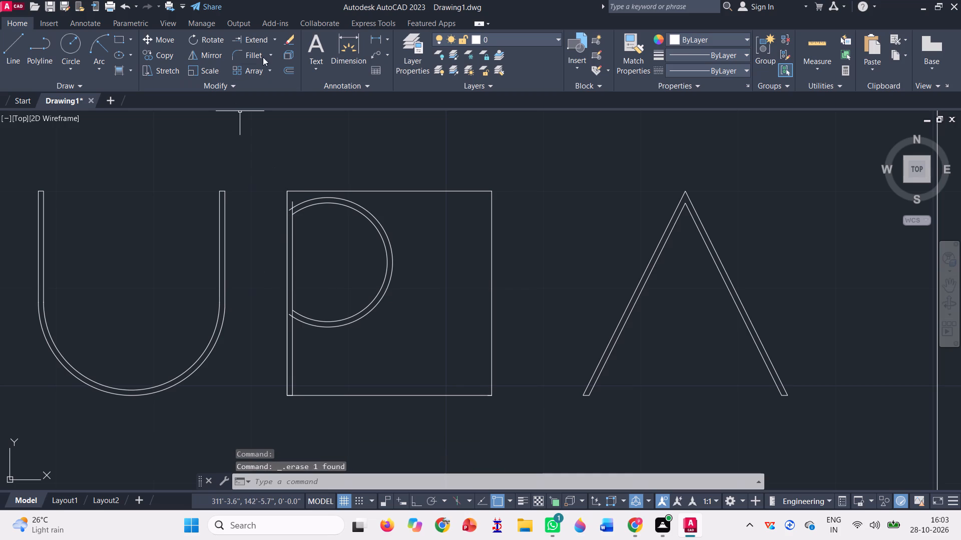
Trim the outer bowl arc's upper end at the R's inner stem line, and trim the stem line's stub above that arc.
click(274, 37)
click(262, 66)
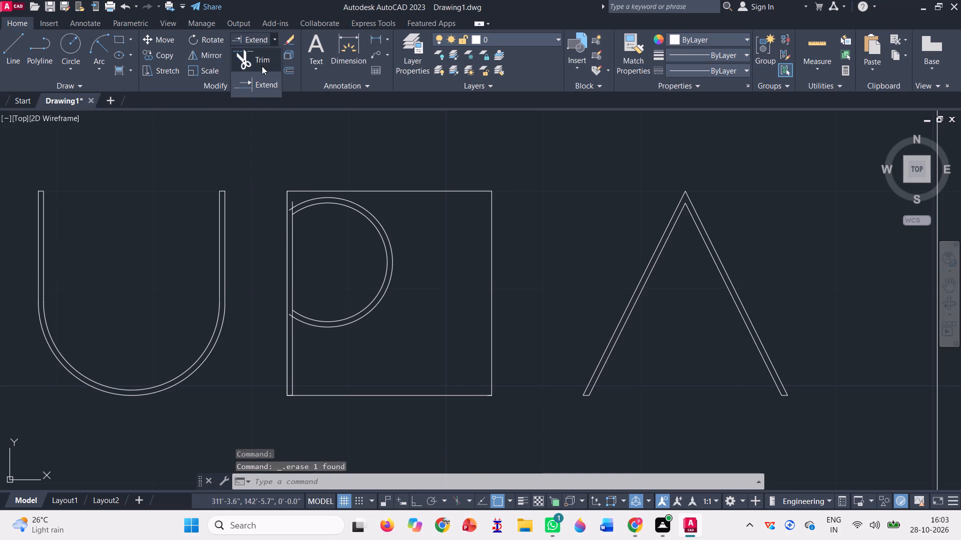
scroll(289, 204, up, 3)
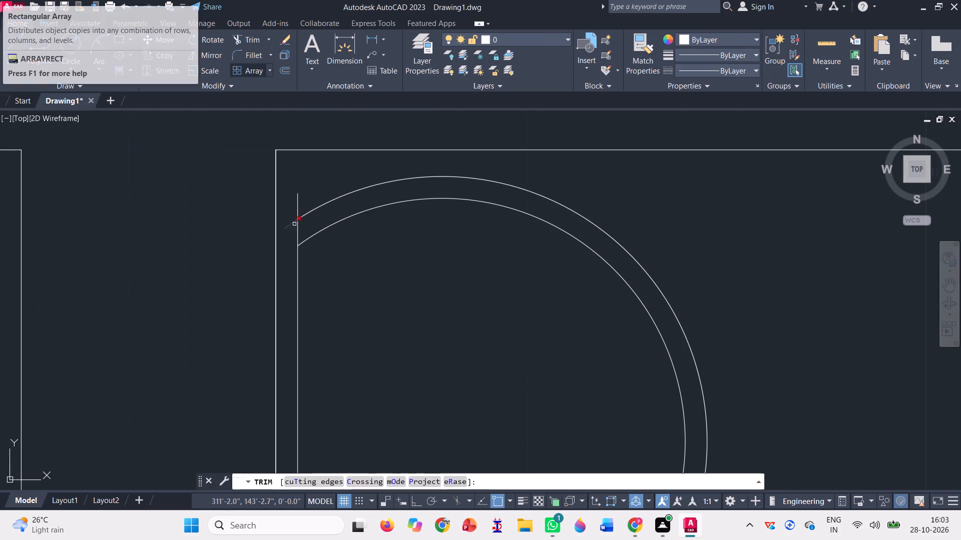
click(293, 226)
click(293, 213)
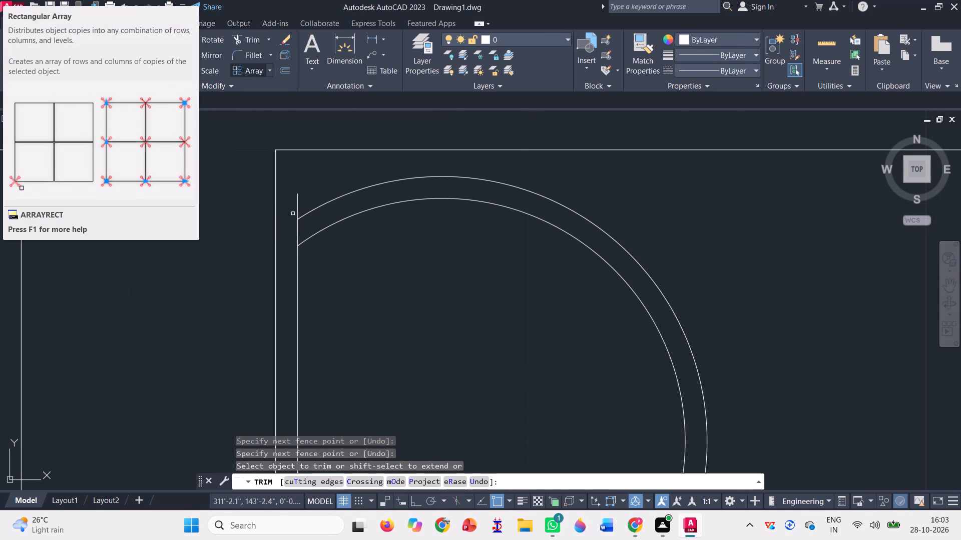
click(293, 213)
click(299, 203)
scroll(293, 203, down, 2)
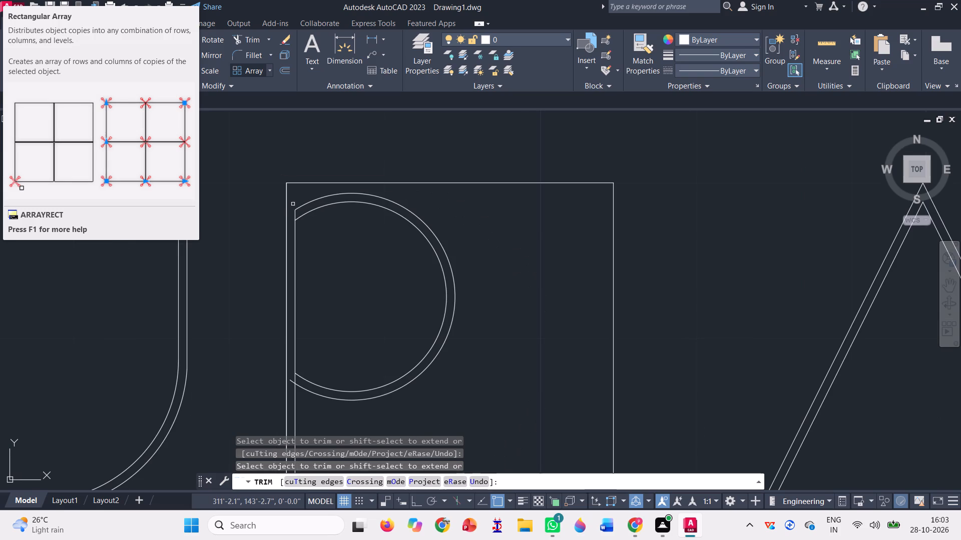
key(Escape)
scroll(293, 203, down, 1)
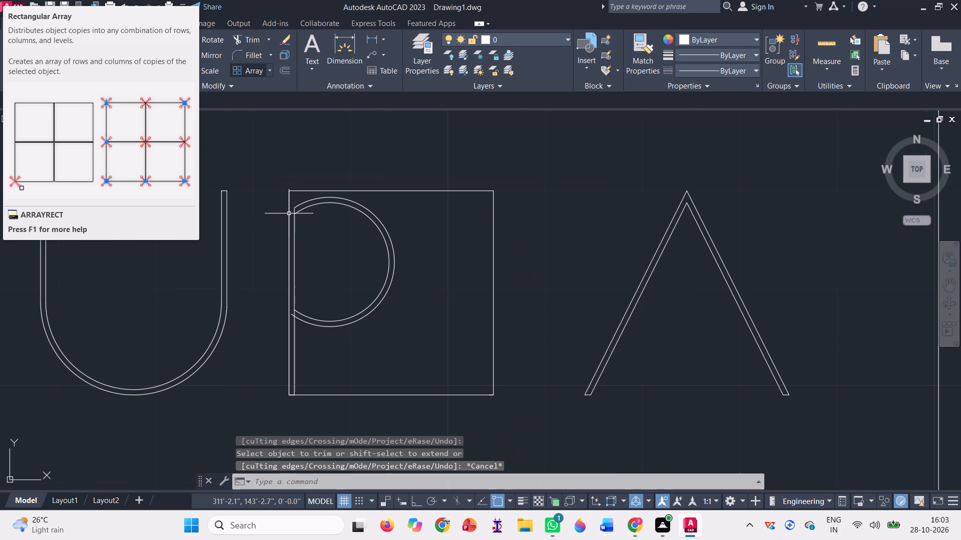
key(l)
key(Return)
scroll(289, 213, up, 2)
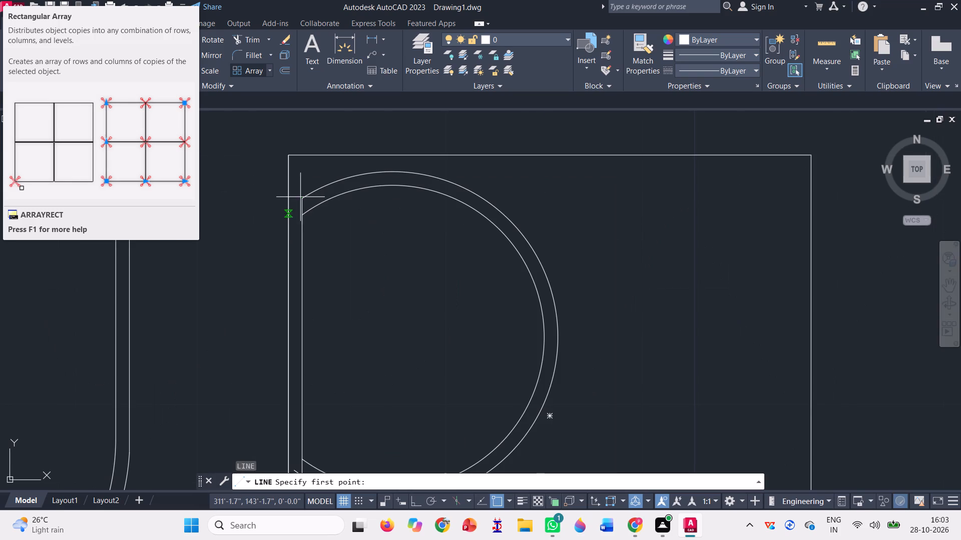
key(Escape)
Extend the upper end of the R's outer bowl arc to the stem's outer line.
click(270, 37)
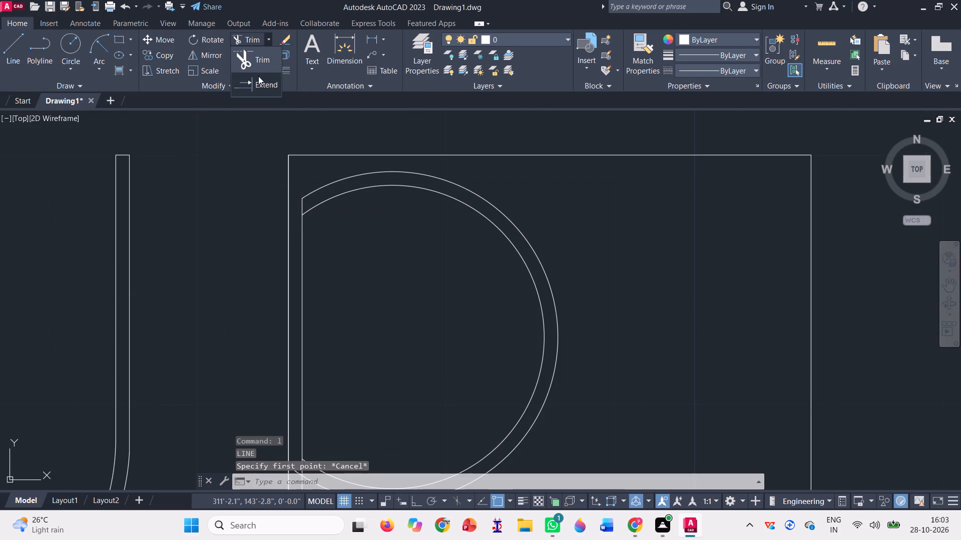
click(259, 79)
click(317, 191)
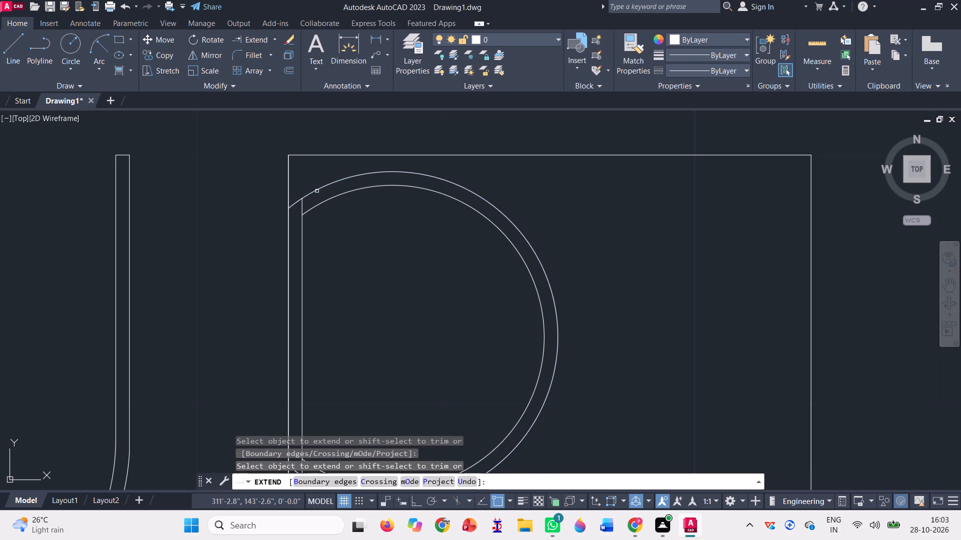
scroll(313, 191, down, 1)
key(Escape)
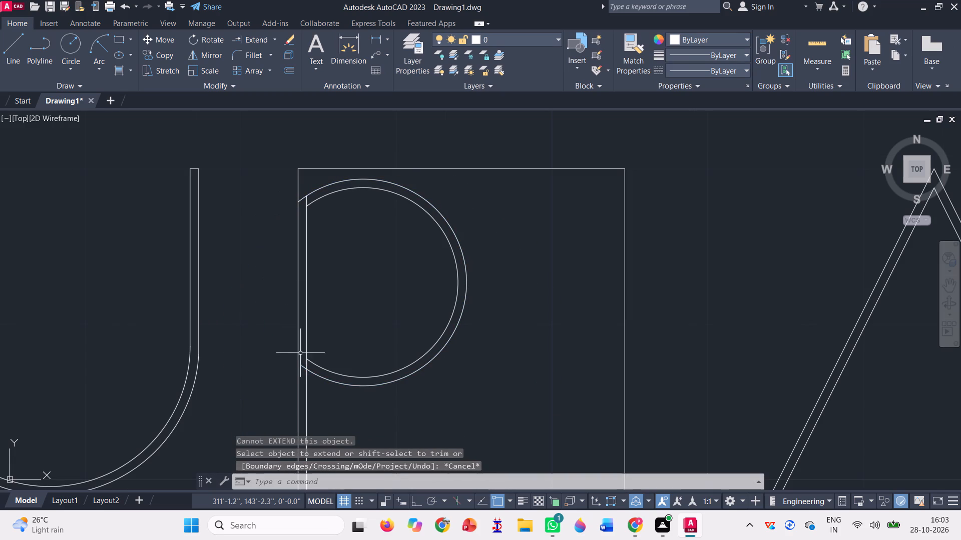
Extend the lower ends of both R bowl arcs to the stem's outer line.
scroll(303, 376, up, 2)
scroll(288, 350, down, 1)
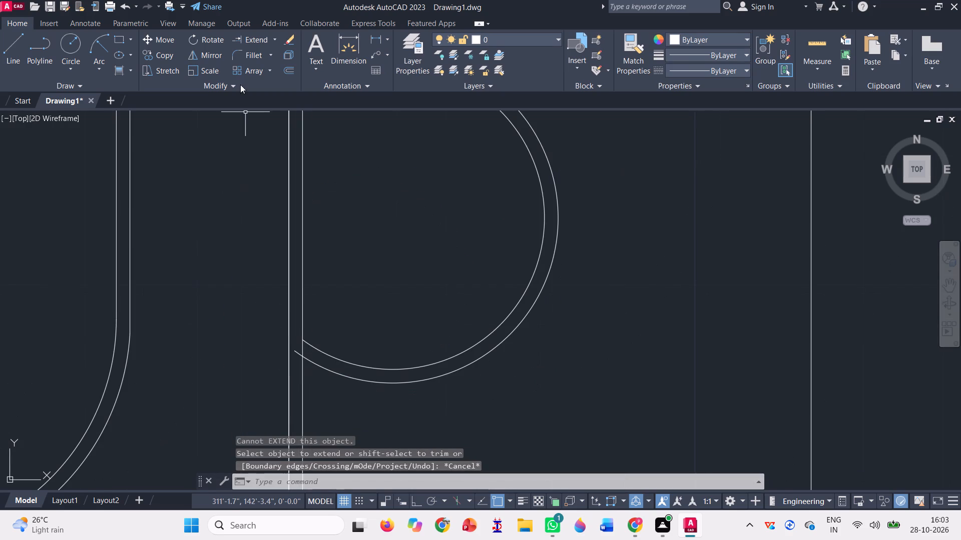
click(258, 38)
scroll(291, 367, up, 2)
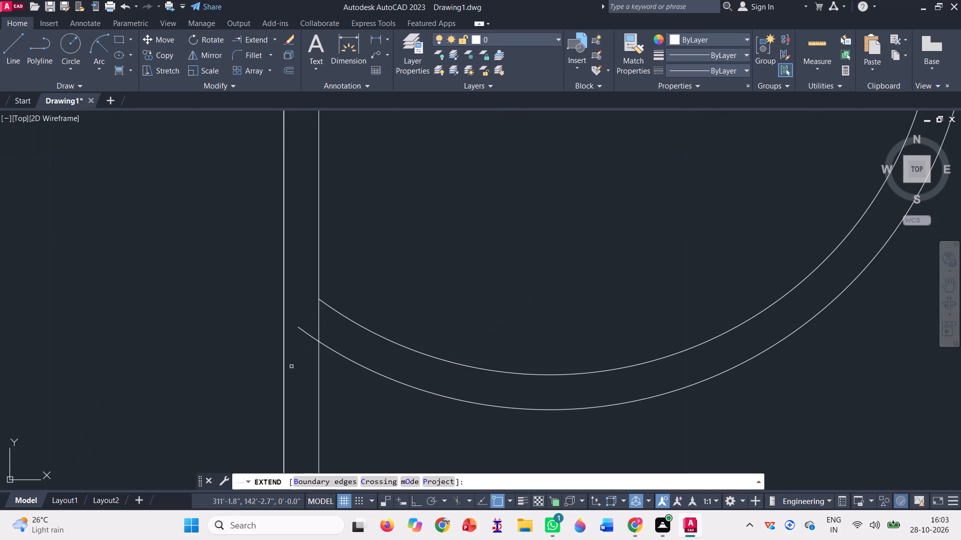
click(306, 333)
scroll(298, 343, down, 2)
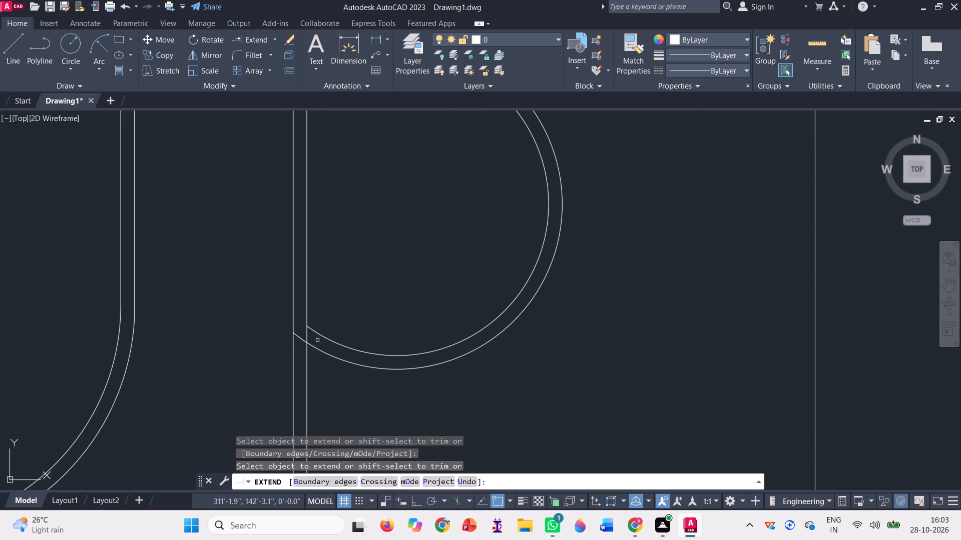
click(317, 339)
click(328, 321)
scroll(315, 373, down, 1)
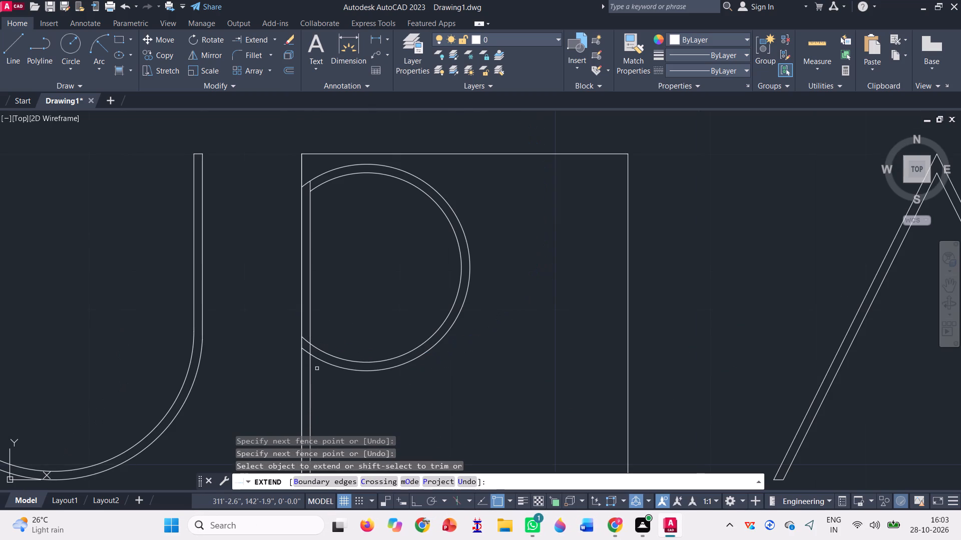
Extend the upper end of the R's inner bowl arc to the stem's outer line.
scroll(318, 180, up, 2)
click(318, 180)
click(348, 236)
scroll(340, 232, down, 1)
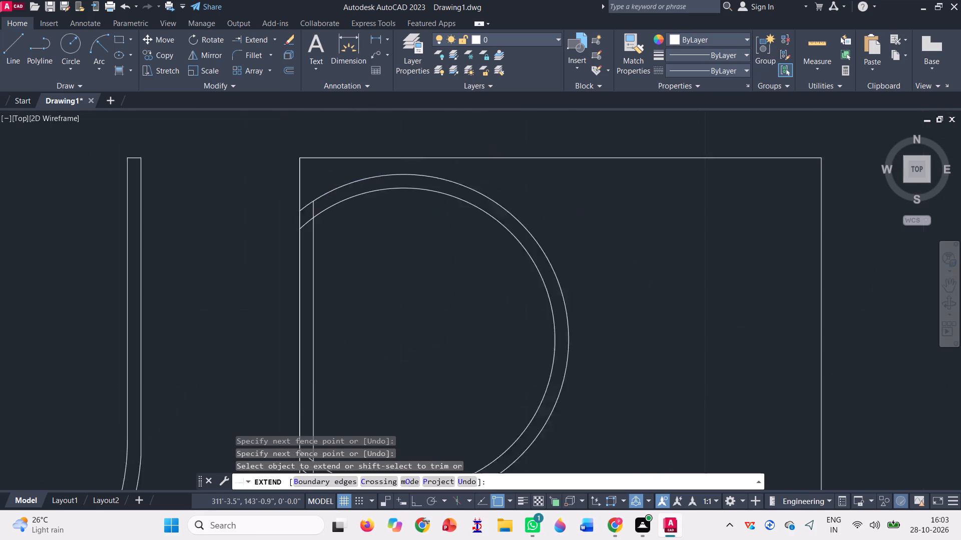
scroll(340, 232, down, 1)
key(Escape)
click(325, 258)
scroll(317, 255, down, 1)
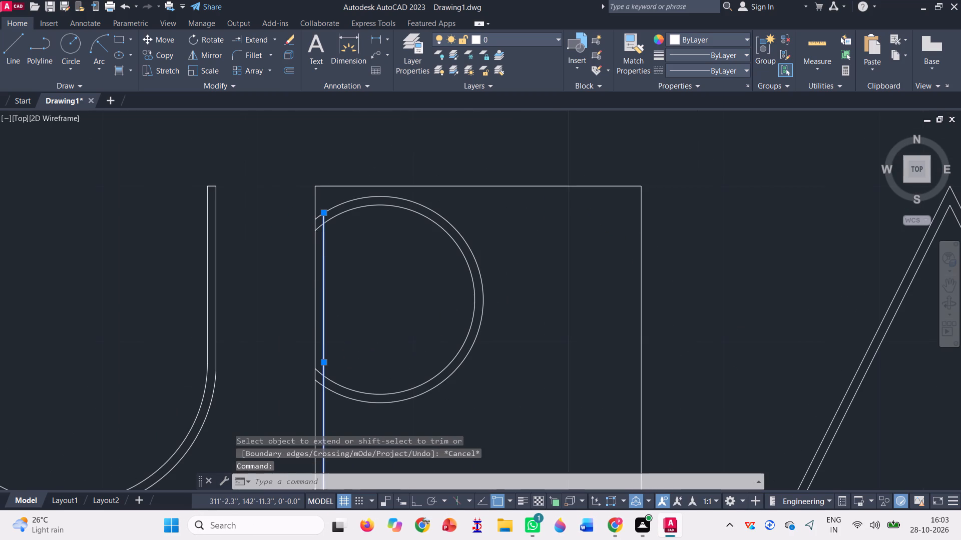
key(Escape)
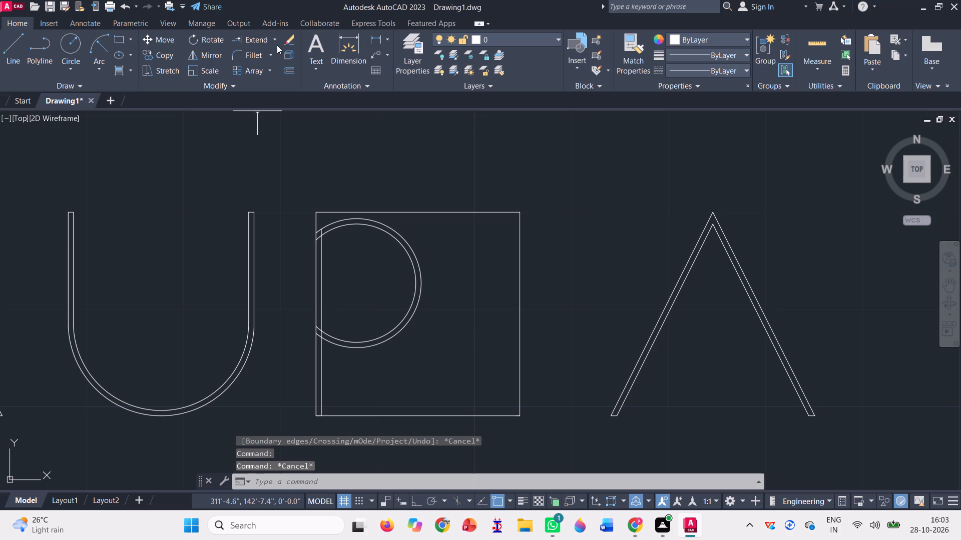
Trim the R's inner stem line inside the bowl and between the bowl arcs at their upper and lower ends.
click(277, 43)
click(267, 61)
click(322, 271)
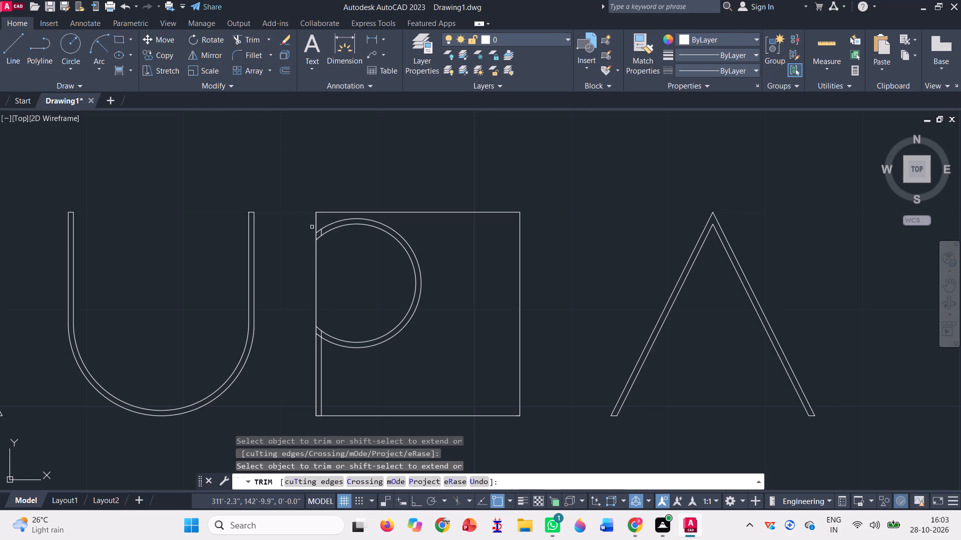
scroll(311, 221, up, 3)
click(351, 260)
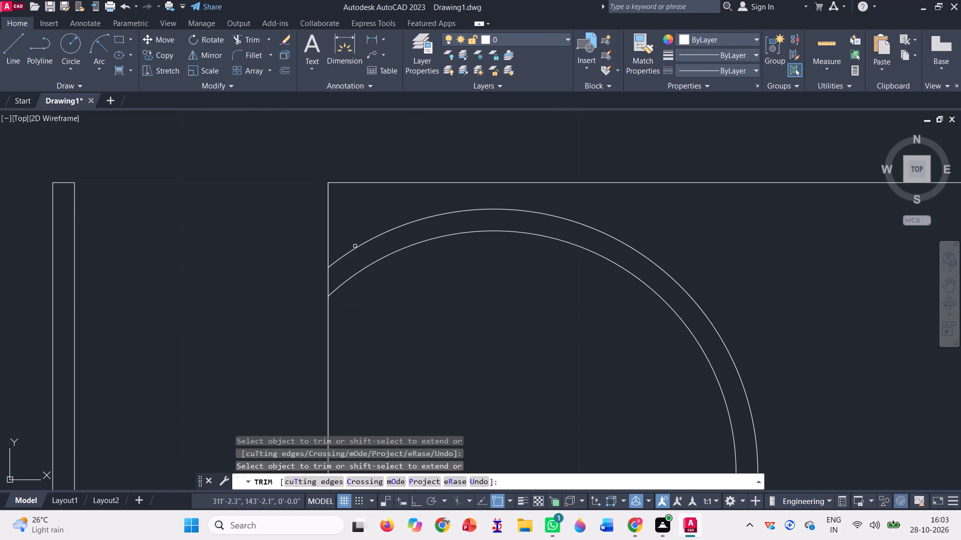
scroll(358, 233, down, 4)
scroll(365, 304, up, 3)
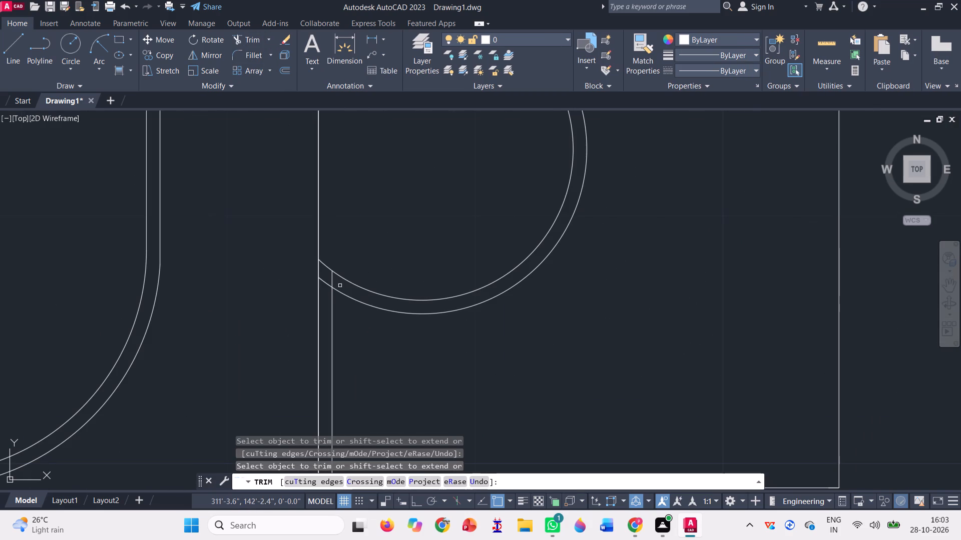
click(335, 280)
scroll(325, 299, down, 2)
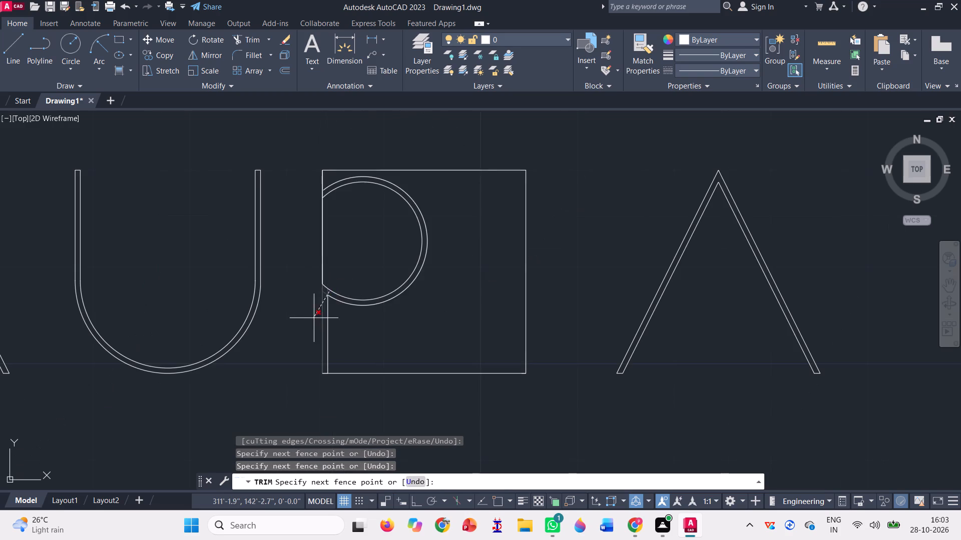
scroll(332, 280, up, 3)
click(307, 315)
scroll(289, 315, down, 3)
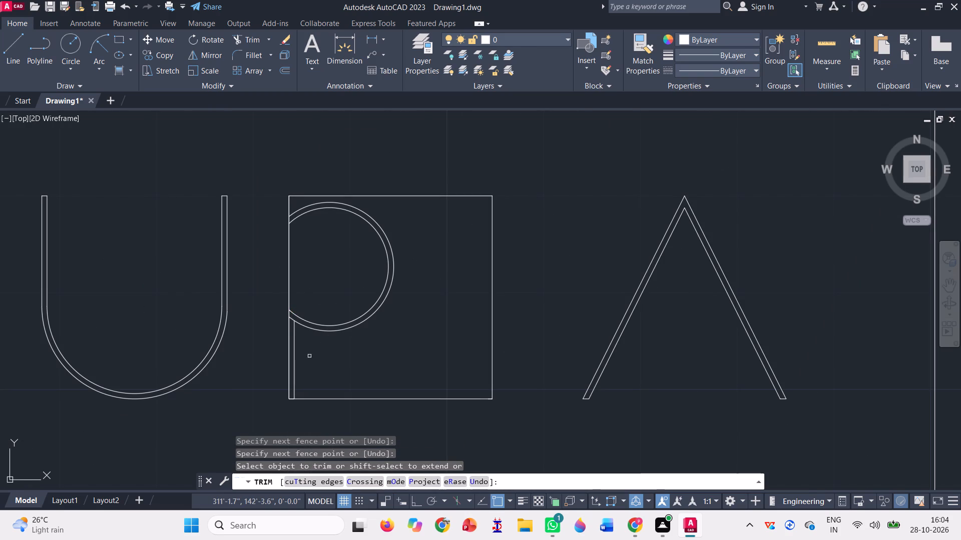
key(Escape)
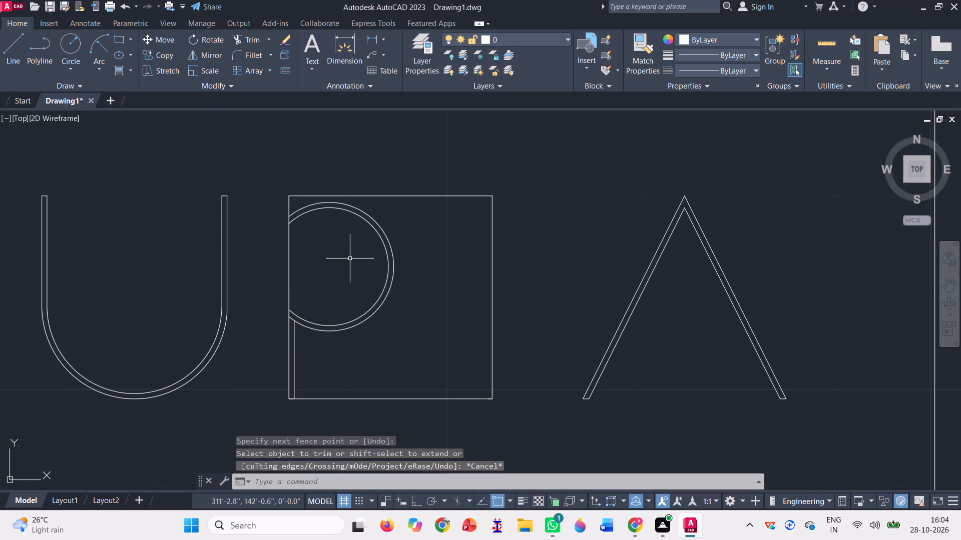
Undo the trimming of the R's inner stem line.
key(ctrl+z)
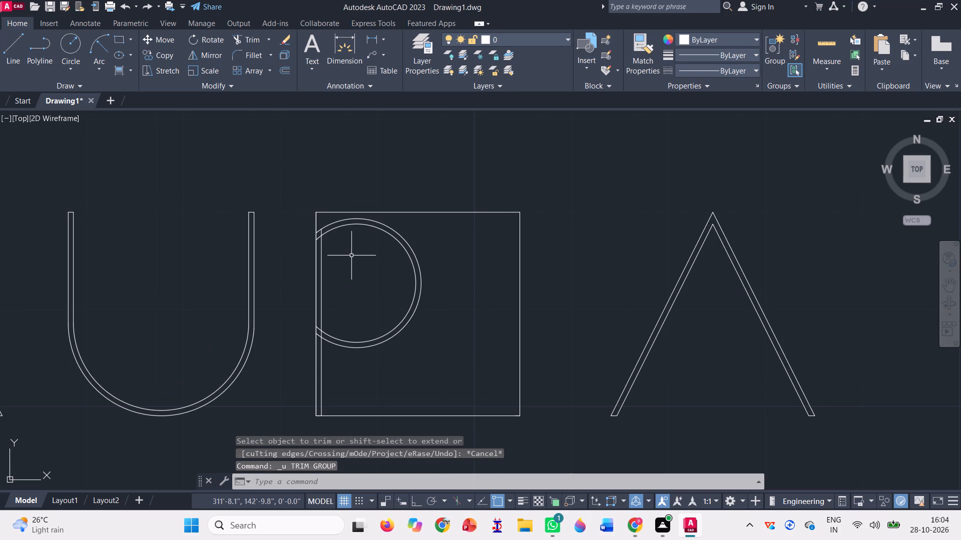
Trim the lower ends of both R bowl arcs inside the stem and the inner stem line between them.
click(256, 38)
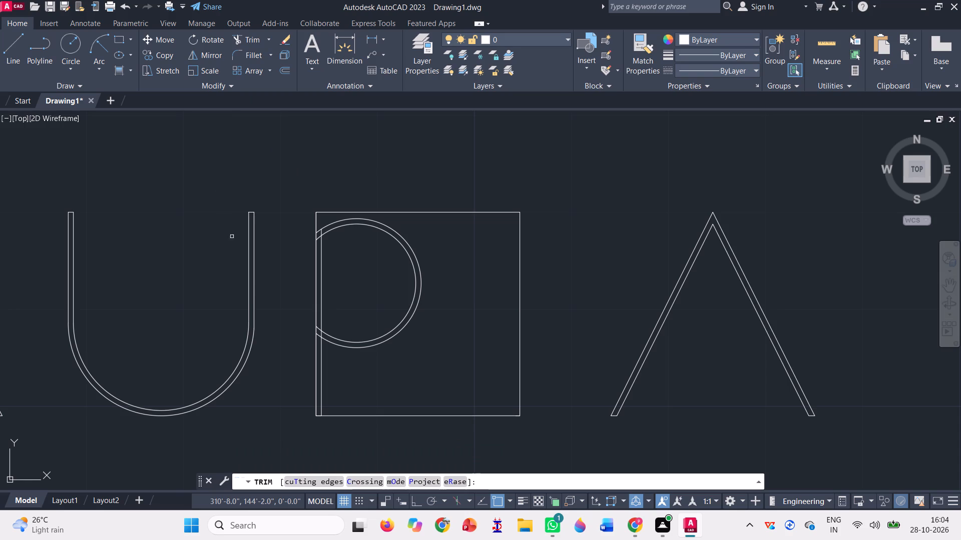
scroll(321, 333, up, 3)
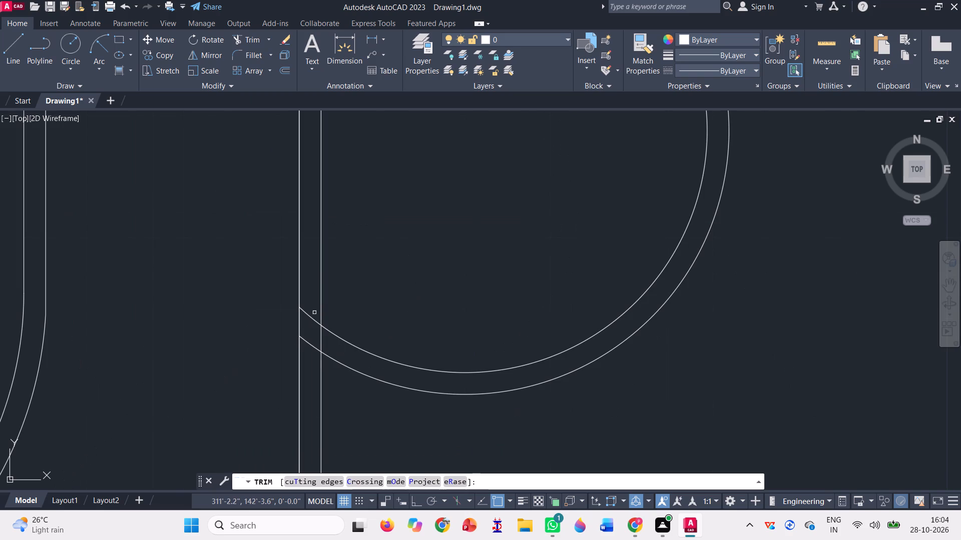
click(314, 312)
click(308, 354)
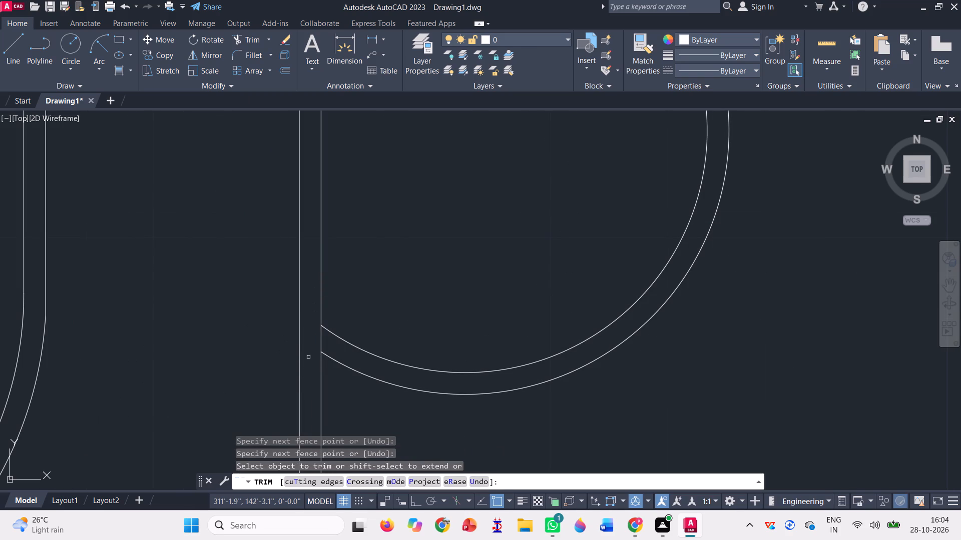
scroll(304, 345, down, 2)
scroll(284, 335, up, 3)
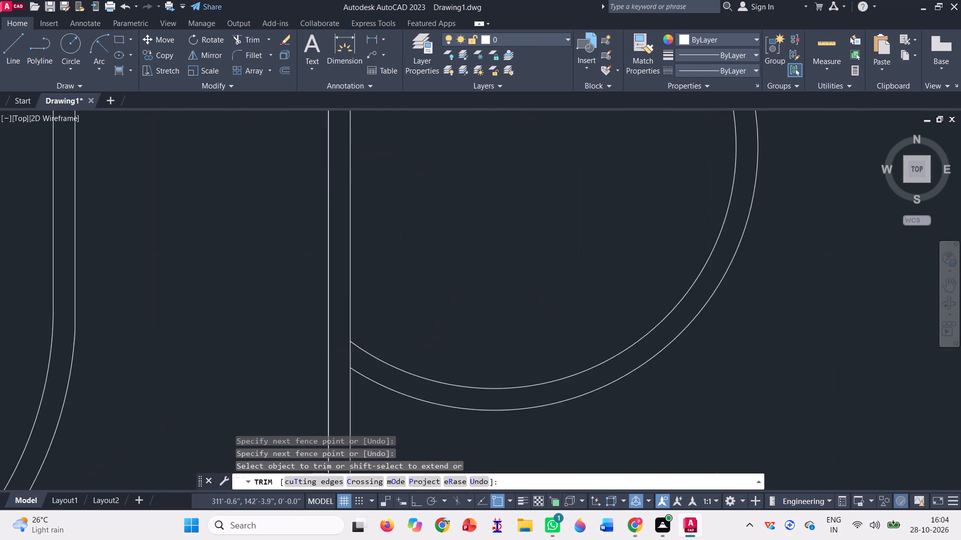
click(389, 368)
Trim the upper end of the R's inner bowl arc inside the stem and the inner stem line between the arcs.
scroll(357, 371, down, 3)
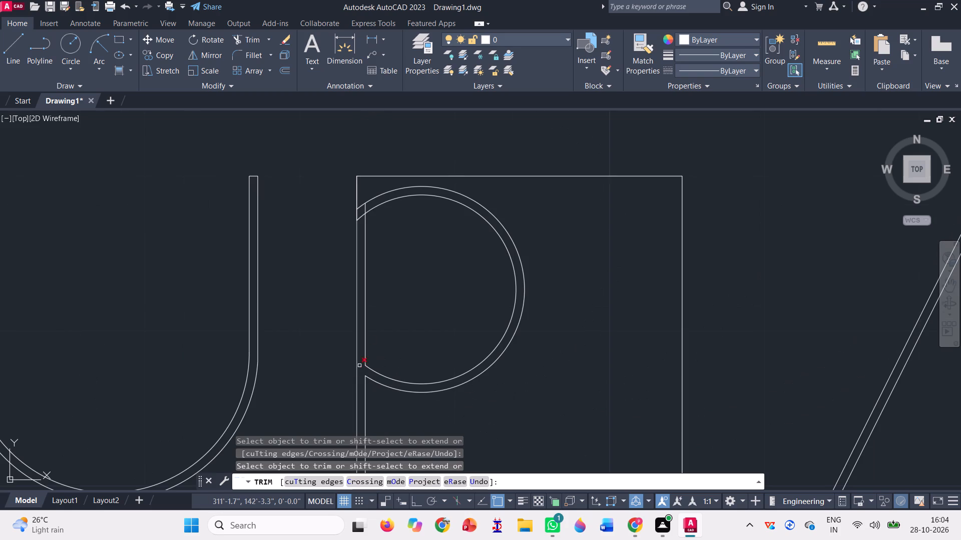
scroll(367, 198, up, 3)
click(352, 235)
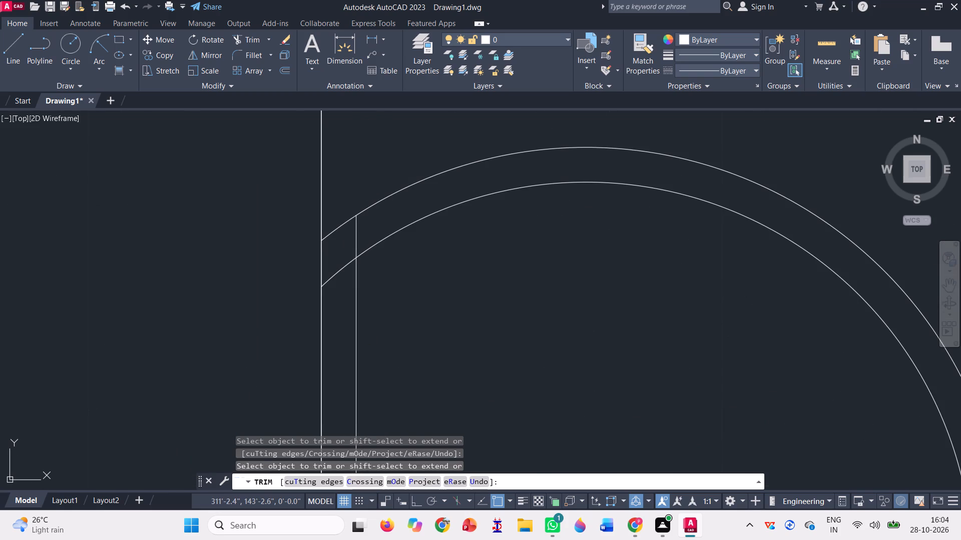
click(346, 273)
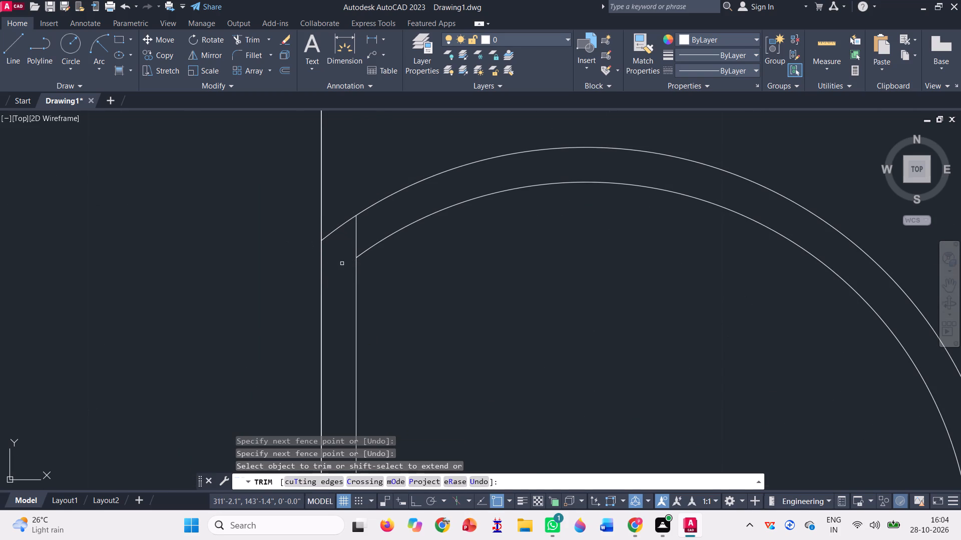
click(351, 245)
click(366, 236)
scroll(337, 253, down, 4)
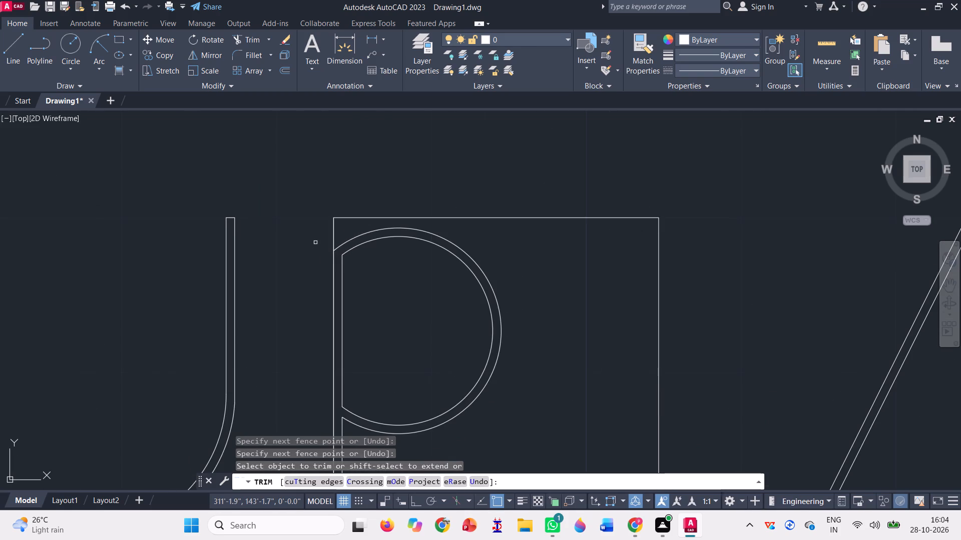
scroll(315, 242, down, 1)
key(Escape)
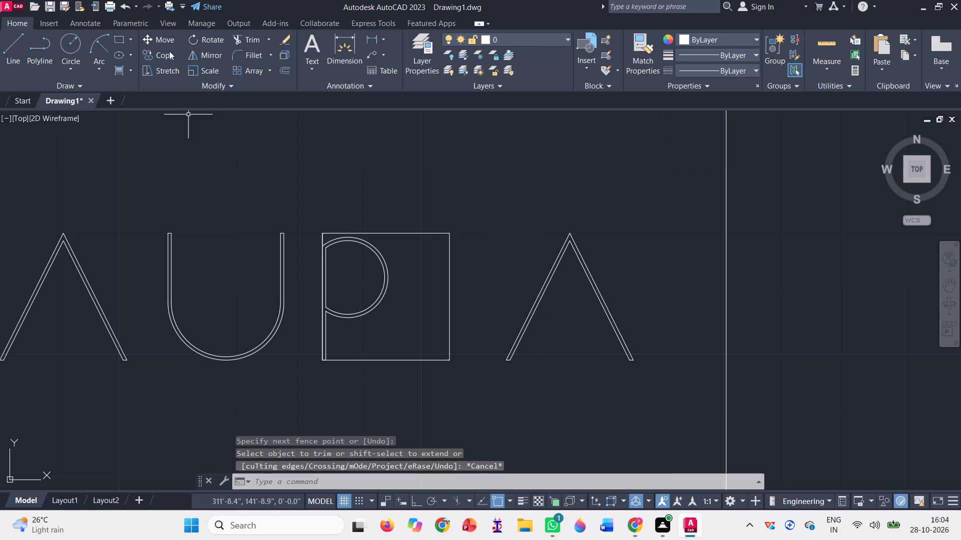
Copy the first A's right diagonal stroke with its end cap onto the baseline of the R as its leg.
click(16, 45)
key(Escape)
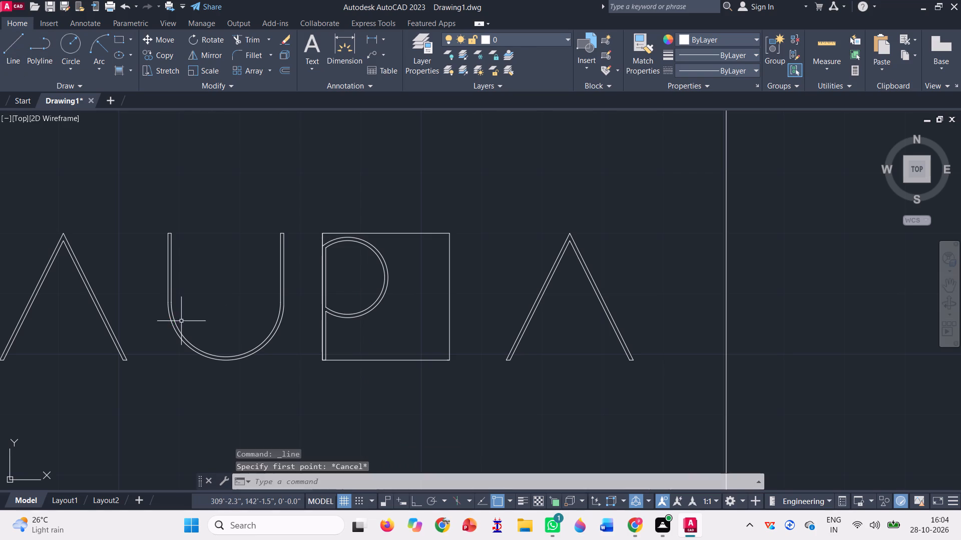
click(133, 379)
click(74, 305)
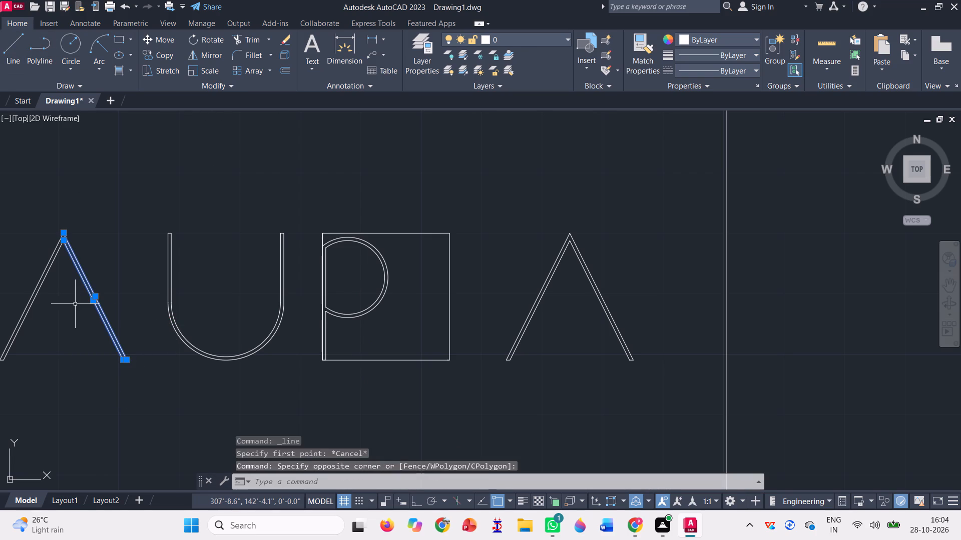
text(co)
key(space)
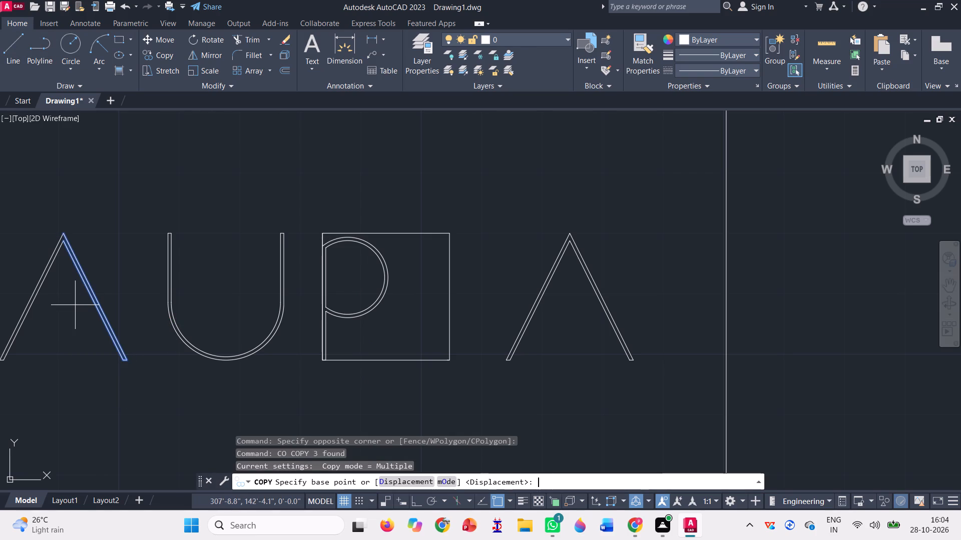
click(121, 361)
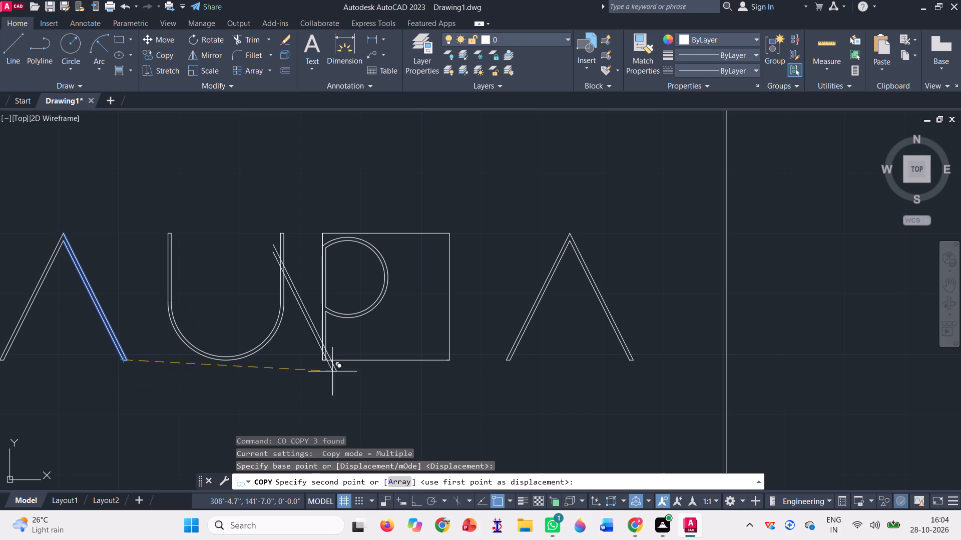
scroll(410, 350, up, 2)
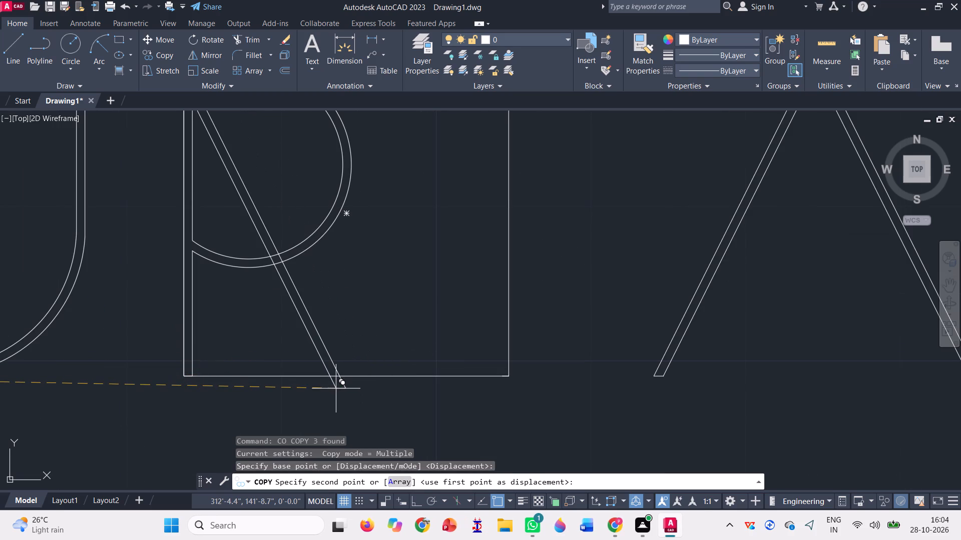
click(331, 378)
scroll(333, 392, down, 2)
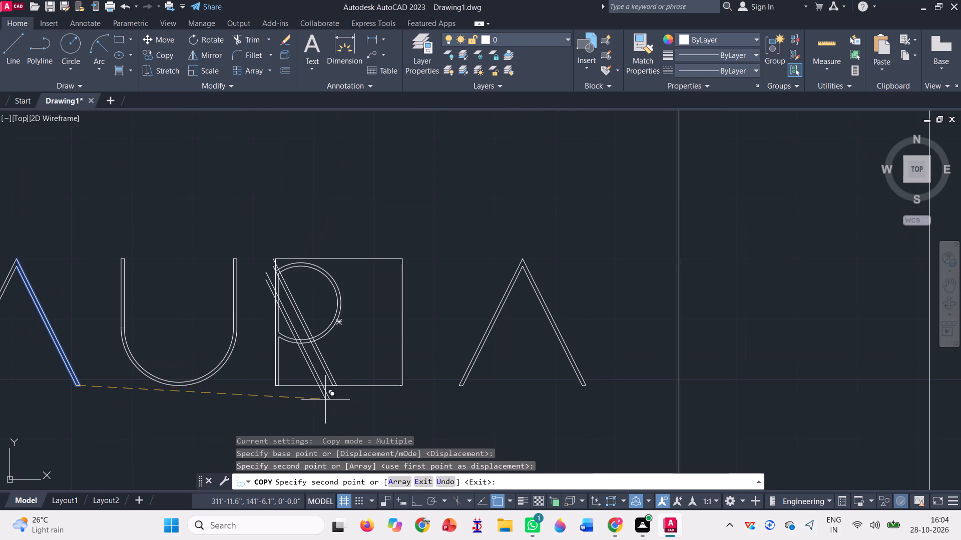
key(Escape)
Rotate the R's leg lines and end cap counterclockwise about the leg's lower-left corner to a flatter slant.
scroll(319, 367, up, 1)
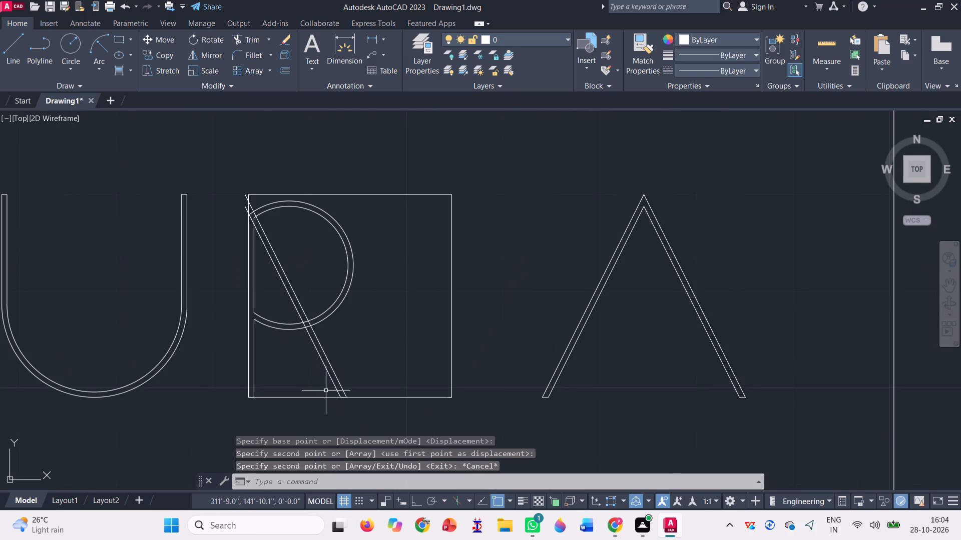
scroll(326, 390, down, 2)
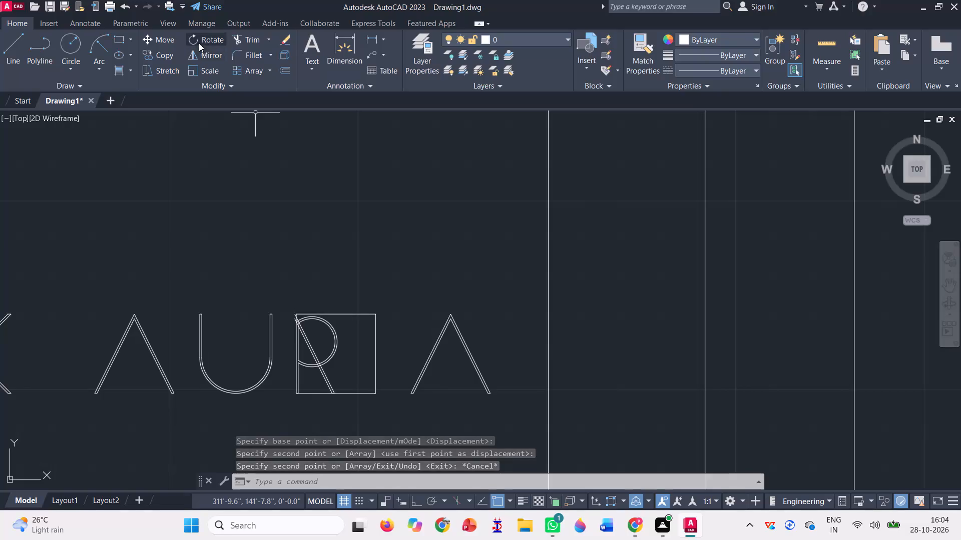
click(199, 37)
scroll(320, 409, up, 3)
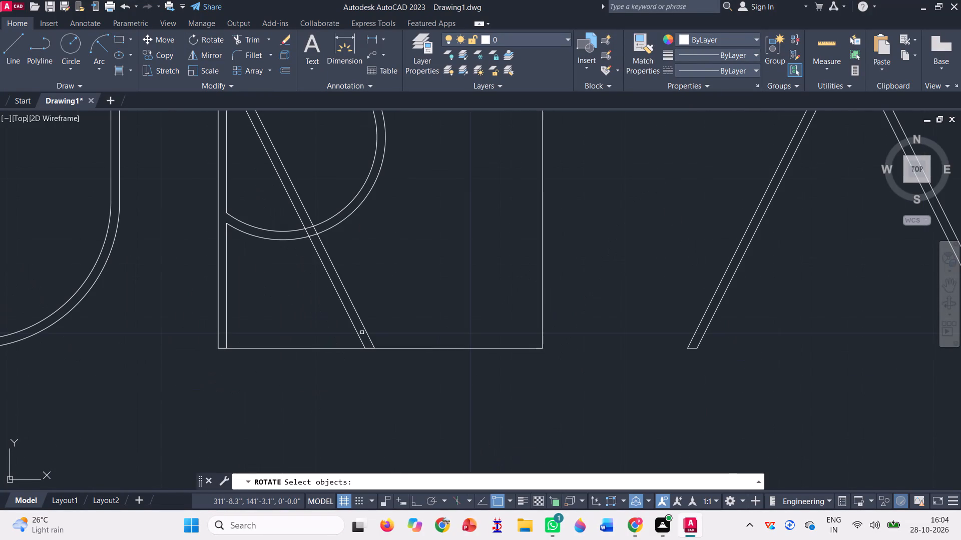
click(365, 324)
click(348, 323)
click(348, 321)
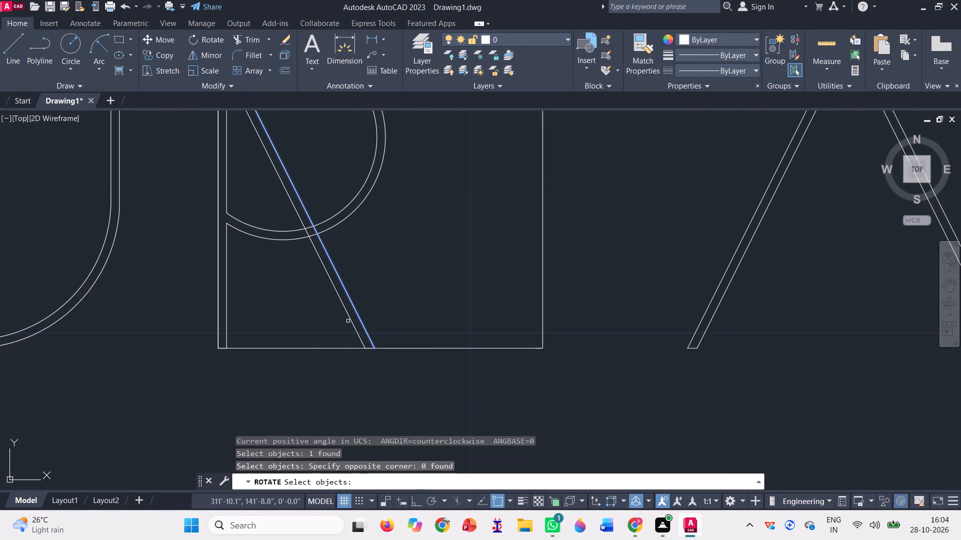
click(351, 316)
scroll(358, 346, up, 3)
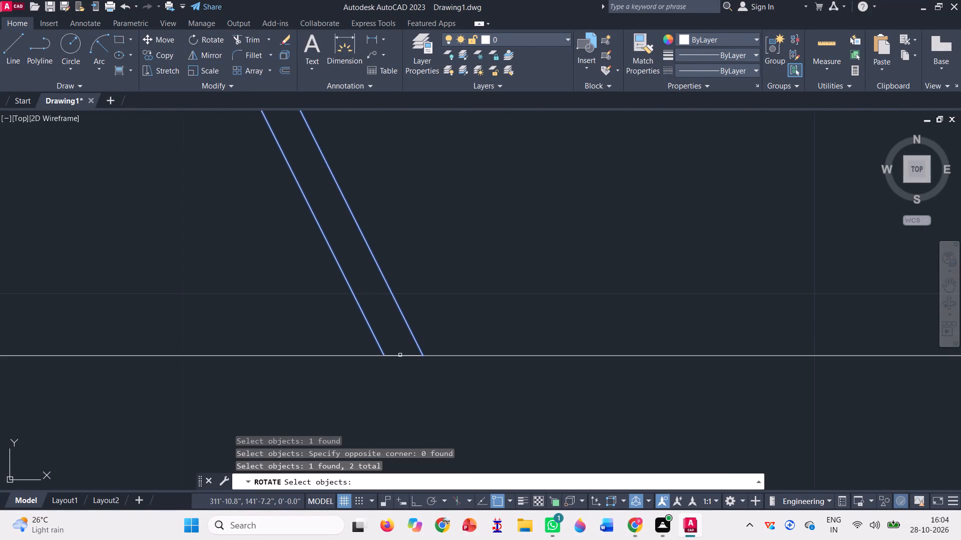
click(400, 353)
click(400, 353)
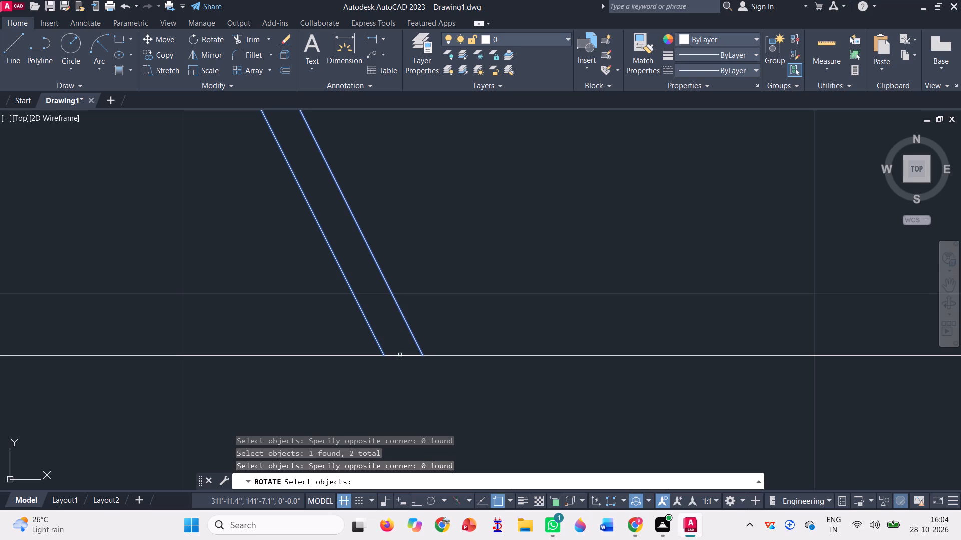
click(400, 356)
scroll(382, 386, down, 2)
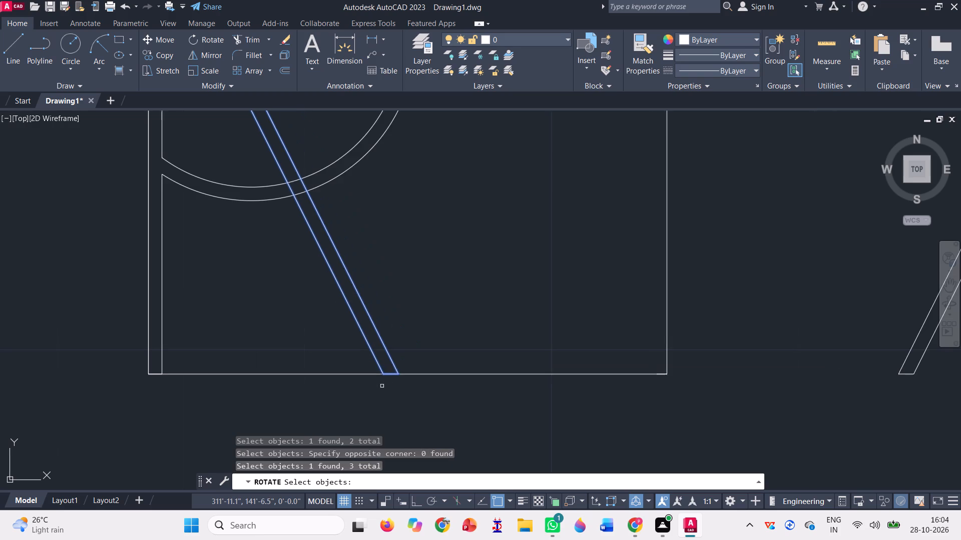
scroll(382, 386, down, 1)
key(space)
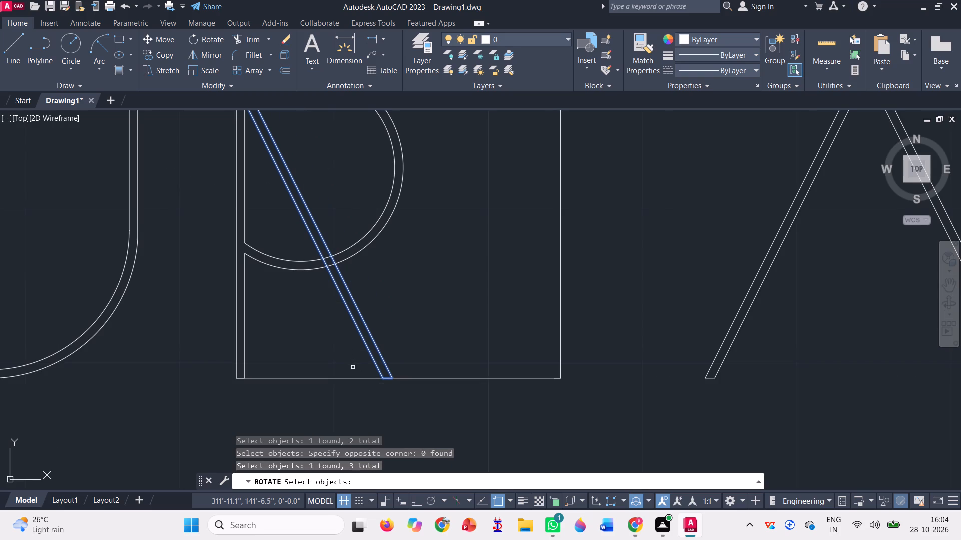
click(381, 376)
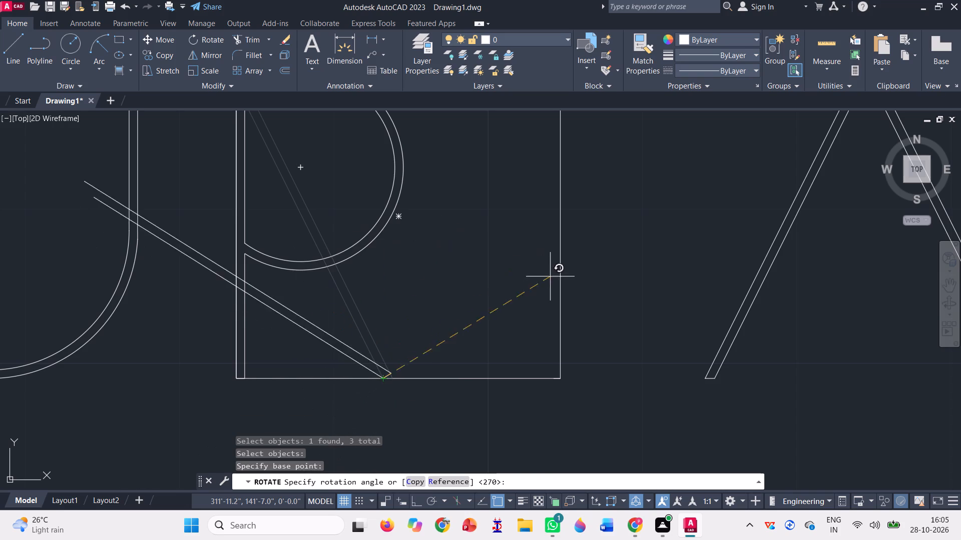
click(609, 310)
Move the R's two leg lines right from their crossing with the outer bowl arc to a point farther along the bowl.
click(322, 350)
click(329, 303)
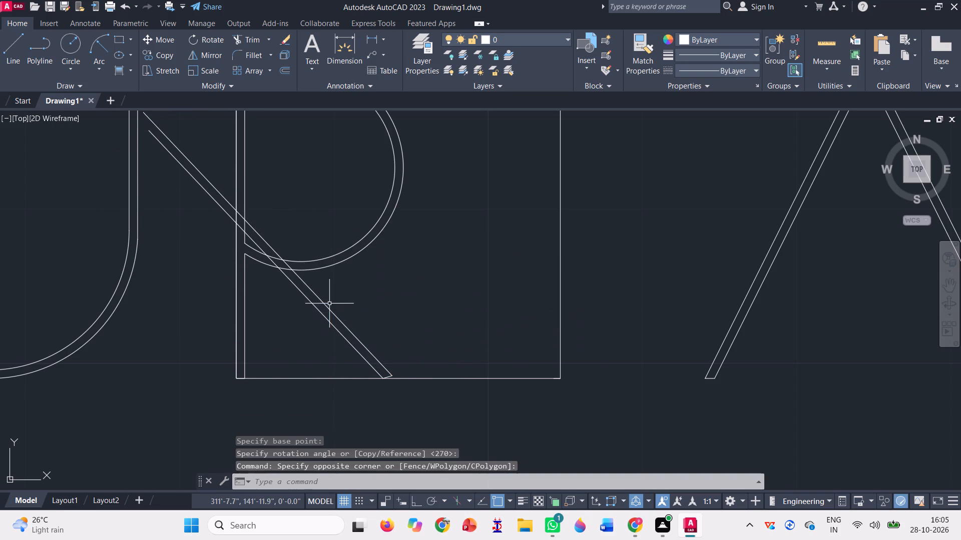
click(368, 324)
click(311, 322)
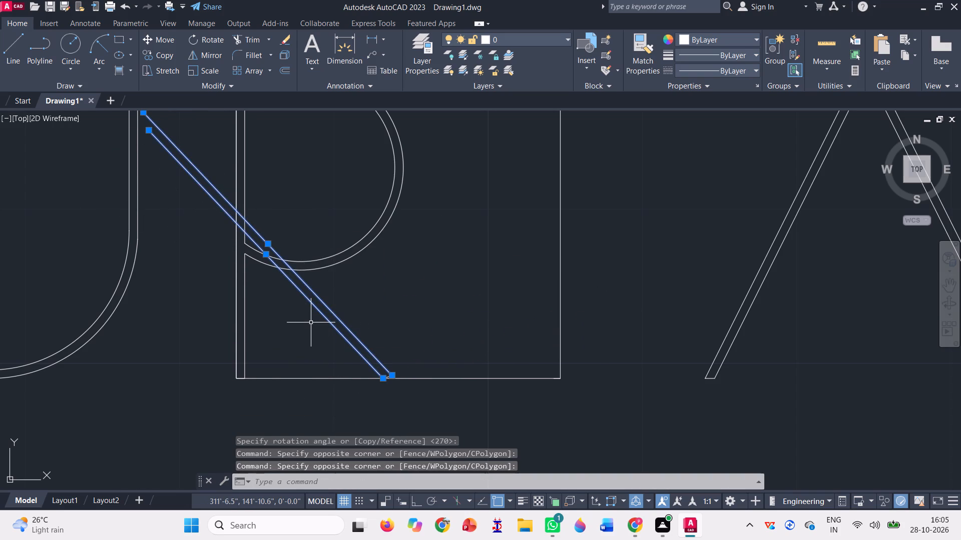
text(m)
key(space)
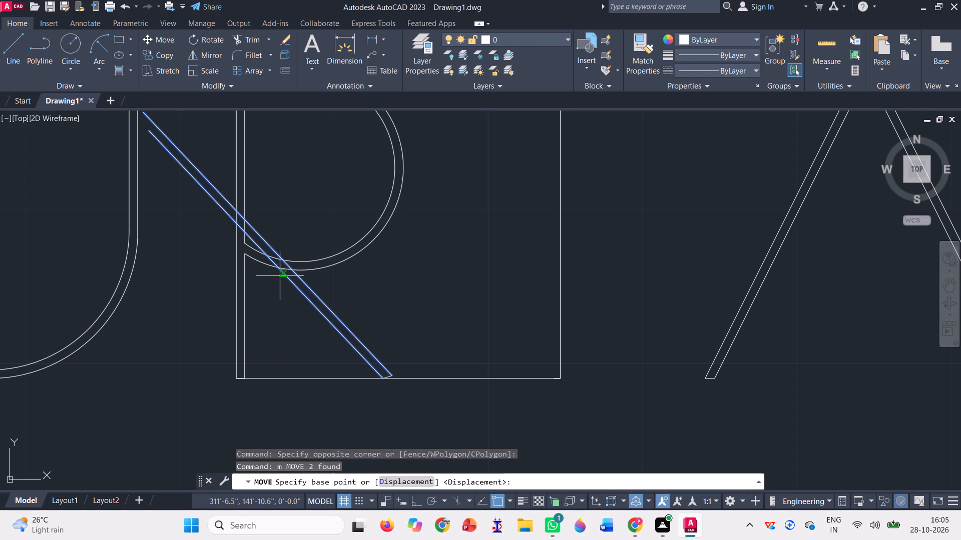
click(280, 270)
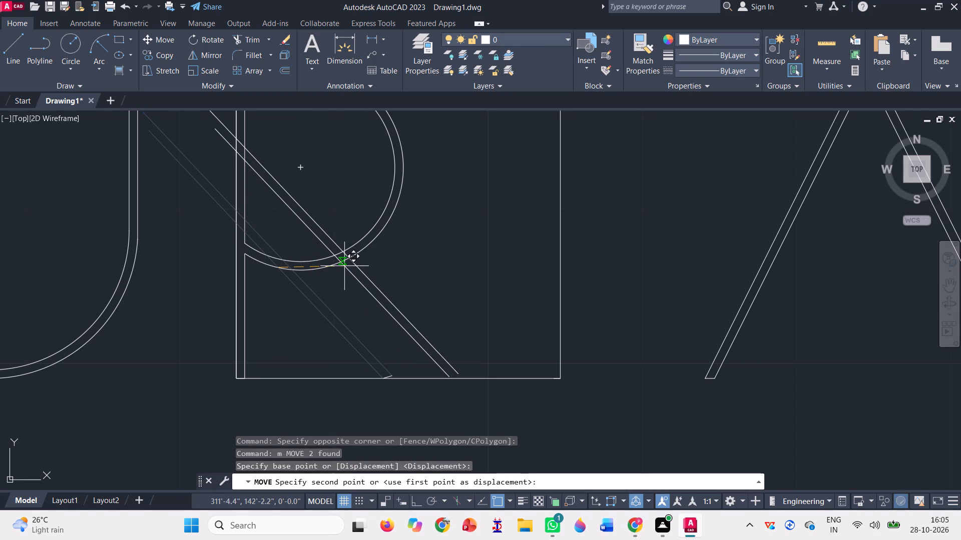
click(344, 266)
Delete the R leg's short tilted end cap left behind on the baseline.
scroll(384, 375, up, 2)
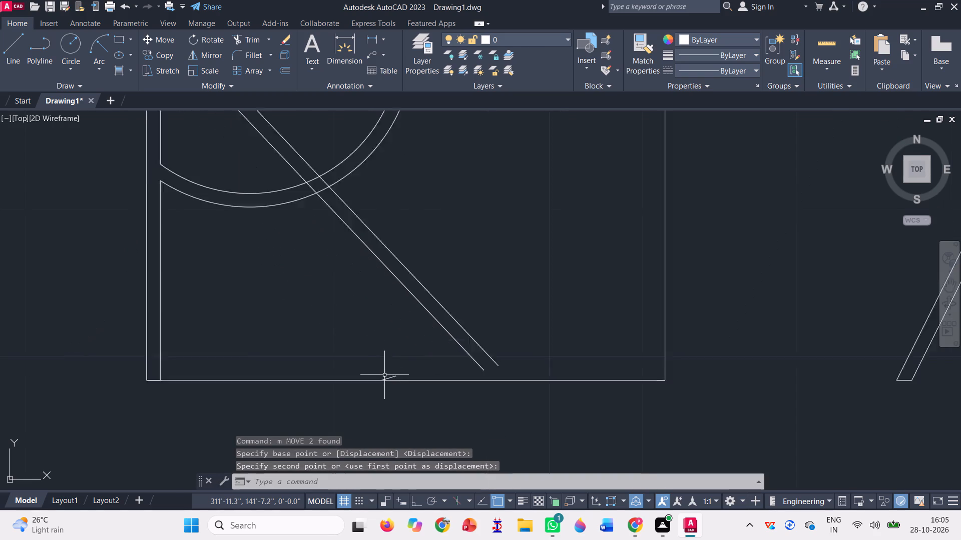
click(391, 381)
key(Delete)
Extend the lower ends of the R's two leg lines to the rectangle's bottom edge.
scroll(354, 382, down, 1)
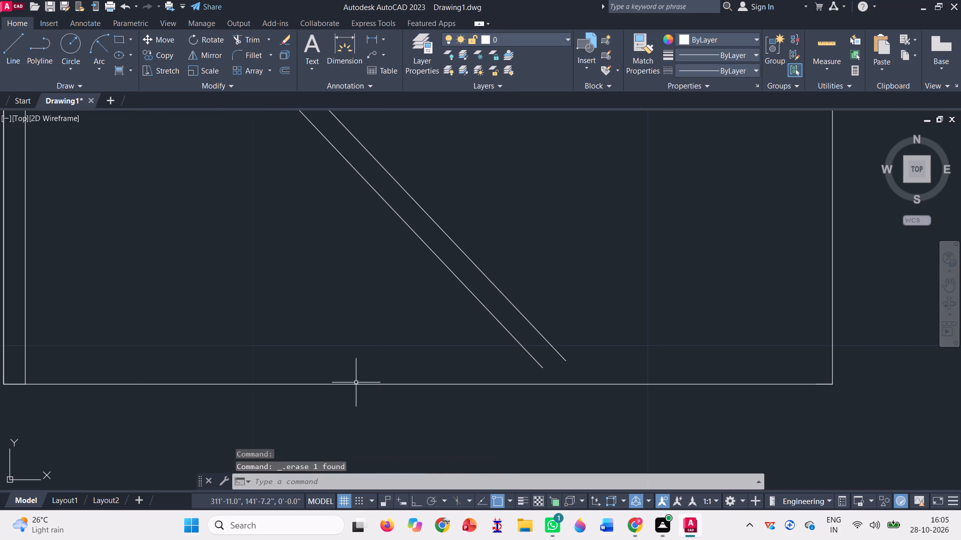
scroll(259, 360, down, 3)
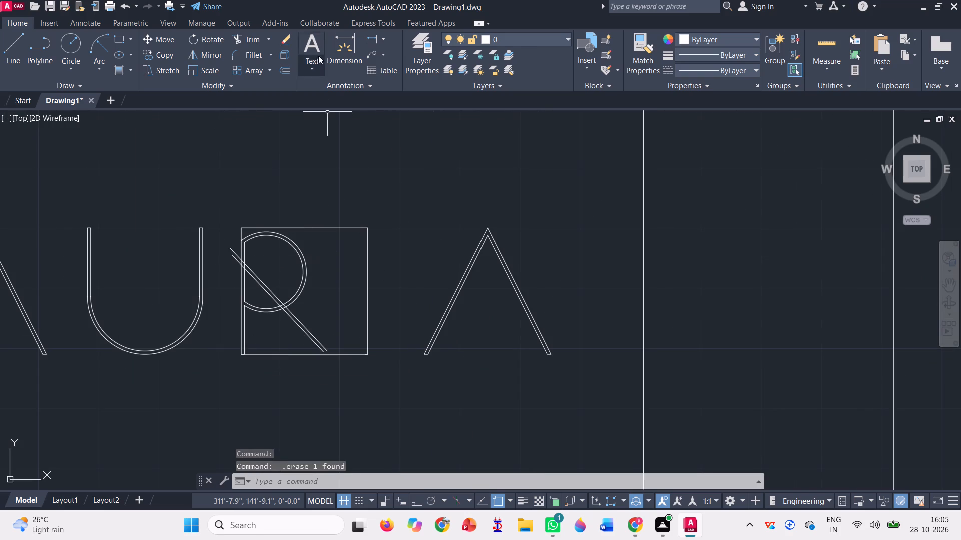
click(270, 36)
click(253, 88)
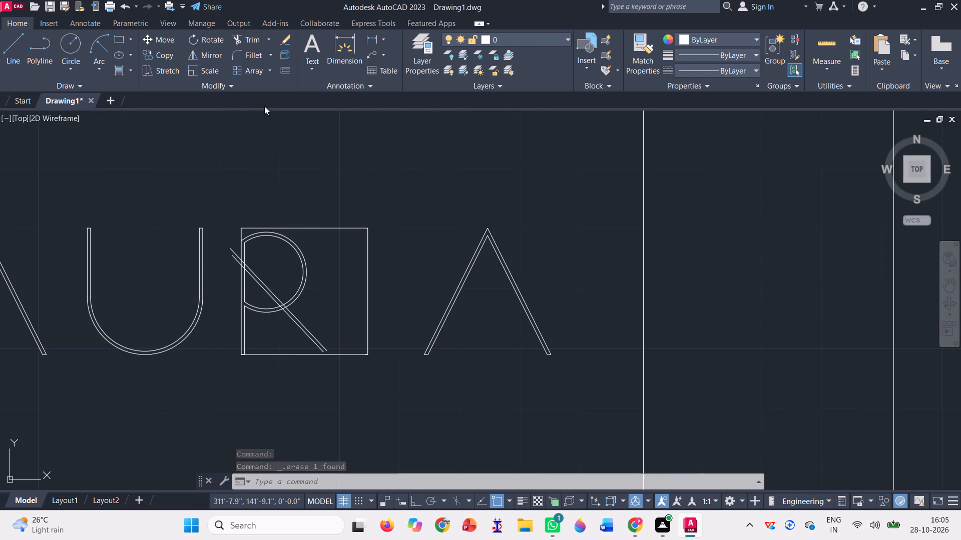
click(284, 336)
click(323, 323)
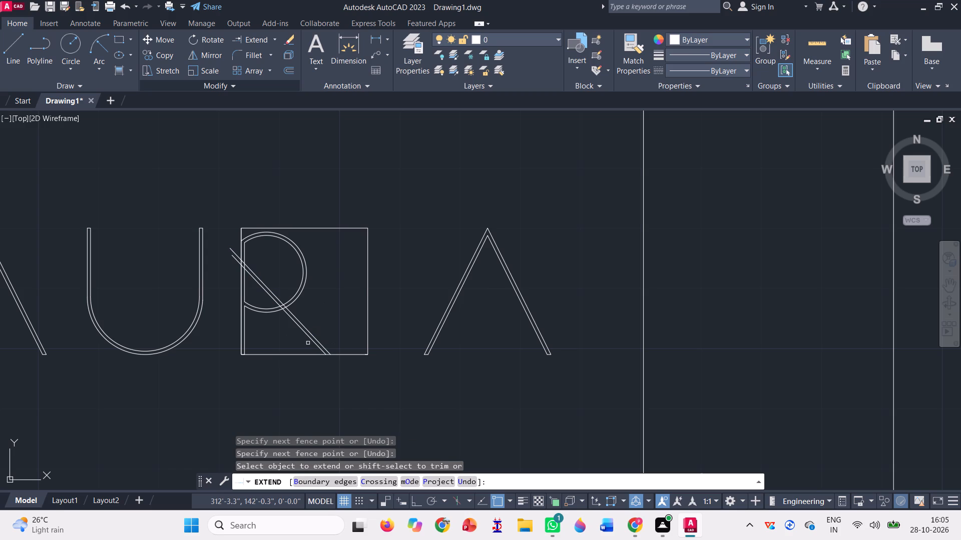
key(Escape)
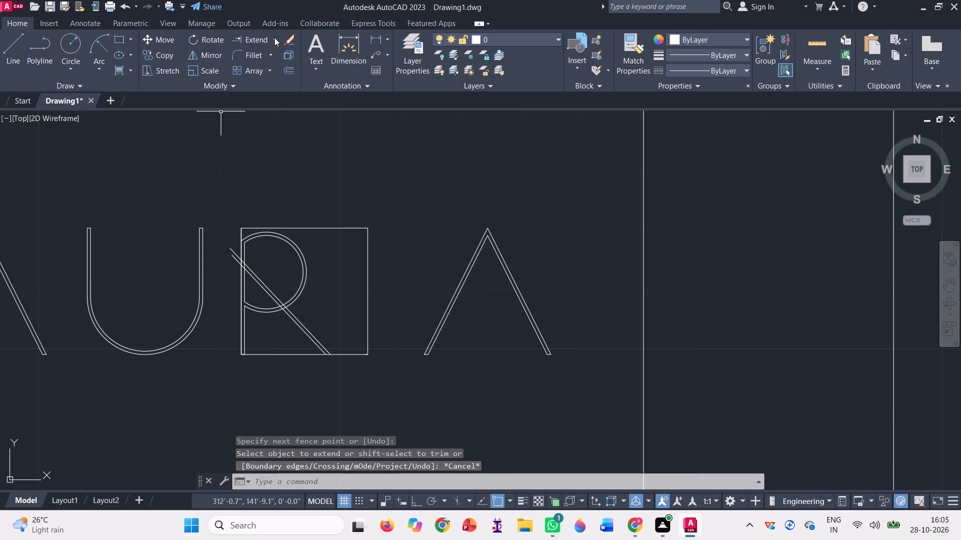
Trim the upper ends of the R's two leg lines outside the stem and between the stem's two vertical lines.
click(275, 36)
click(256, 59)
scroll(236, 258, up, 2)
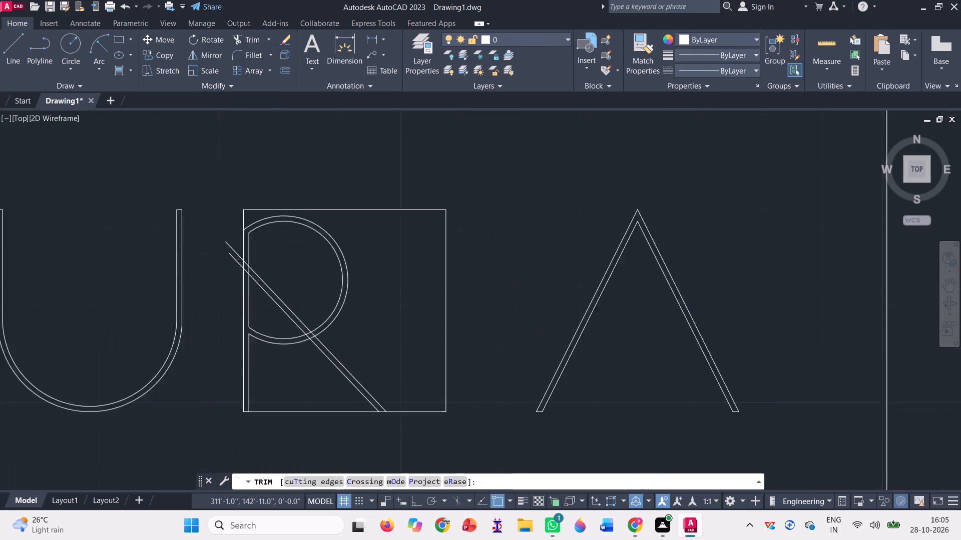
scroll(236, 258, up, 1)
click(236, 219)
click(229, 319)
scroll(265, 281, up, 3)
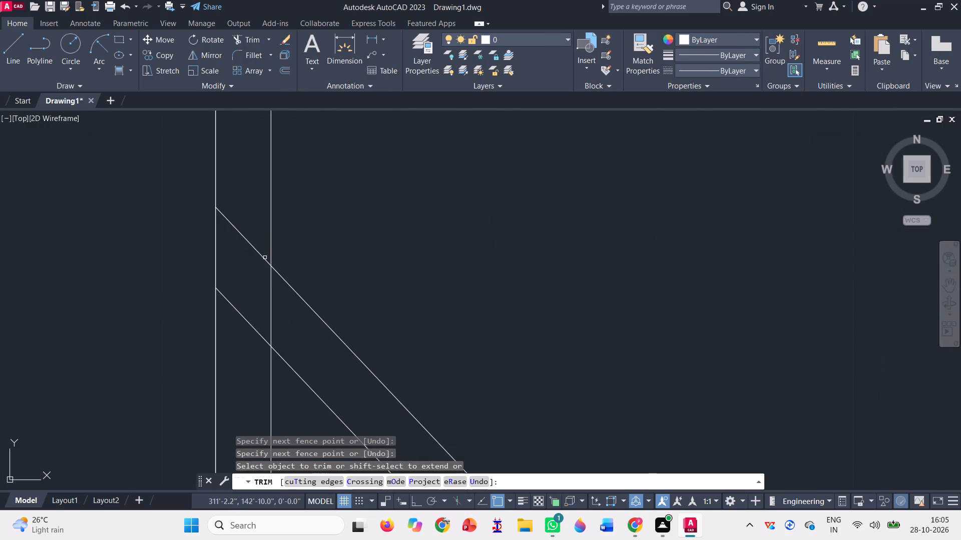
click(260, 199)
click(258, 341)
Trim the R's two leg lines inside the bowl and between its arcs, so the leg starts at the outer arc.
scroll(251, 286, down, 3)
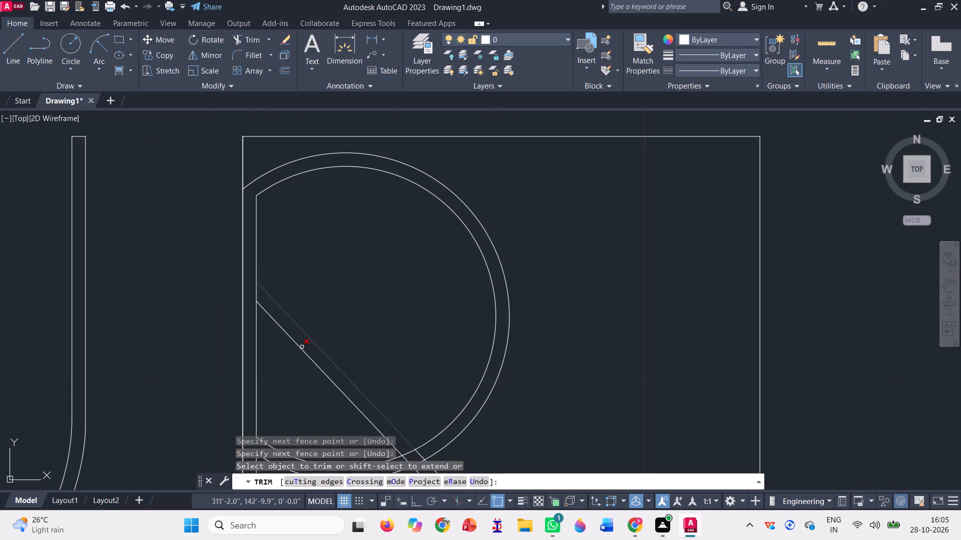
click(281, 376)
click(359, 323)
scroll(345, 321, down, 2)
scroll(377, 381, up, 3)
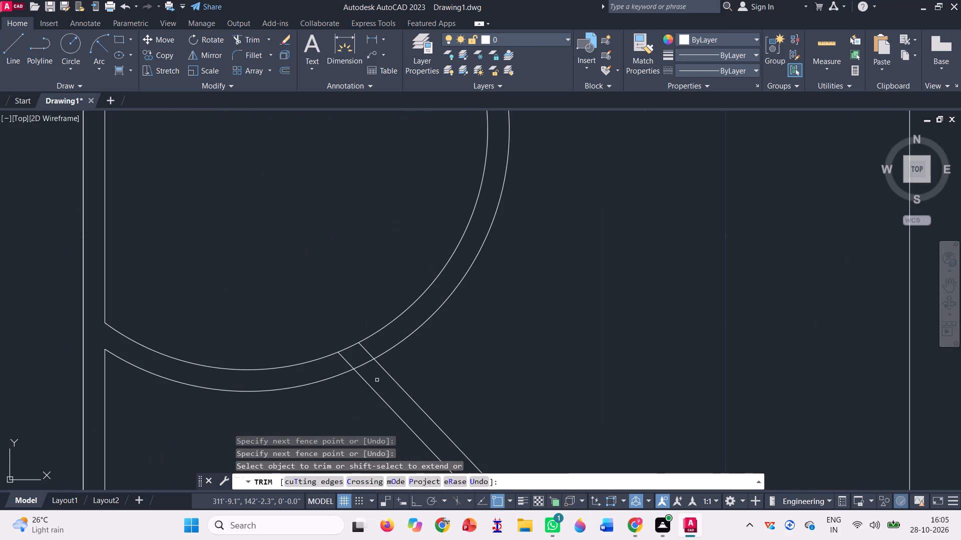
click(341, 363)
click(374, 345)
Trim the piece of the R's outer bowl arc that lies between the two leg lines.
scroll(330, 380, down, 2)
scroll(347, 375, up, 3)
click(343, 373)
click(329, 365)
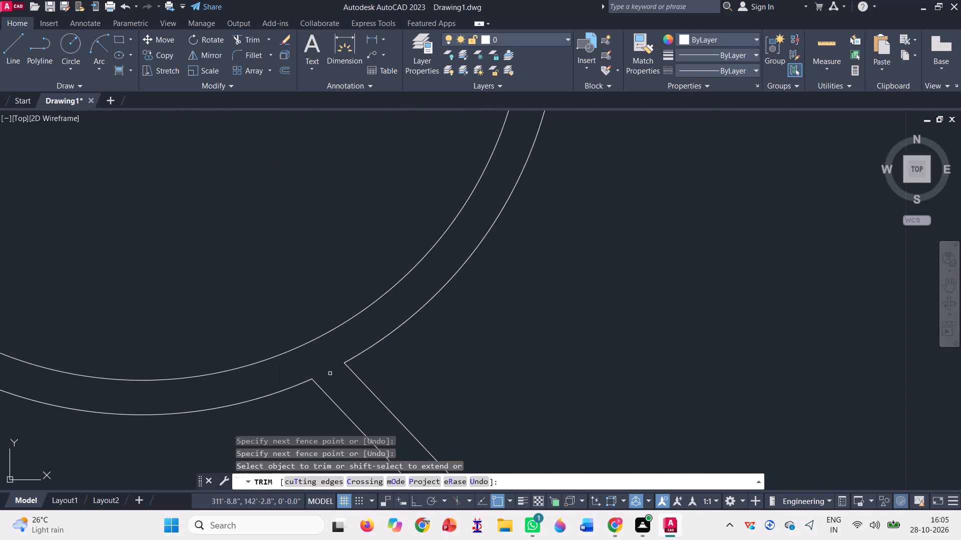
scroll(331, 374, down, 5)
key(Escape)
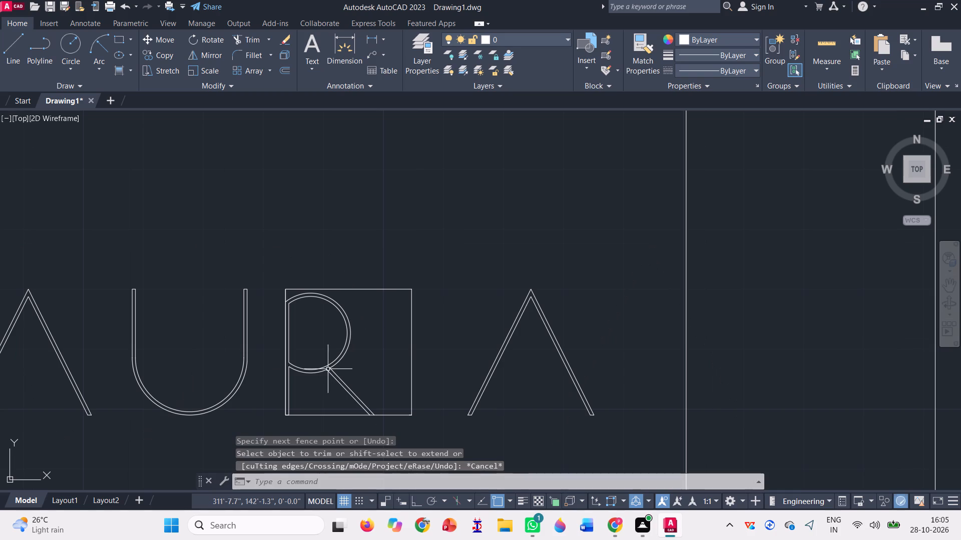
Delete the guide rectangle around the R and the leftover short segment at its lower-right corner.
click(424, 302)
click(385, 254)
key(Delete)
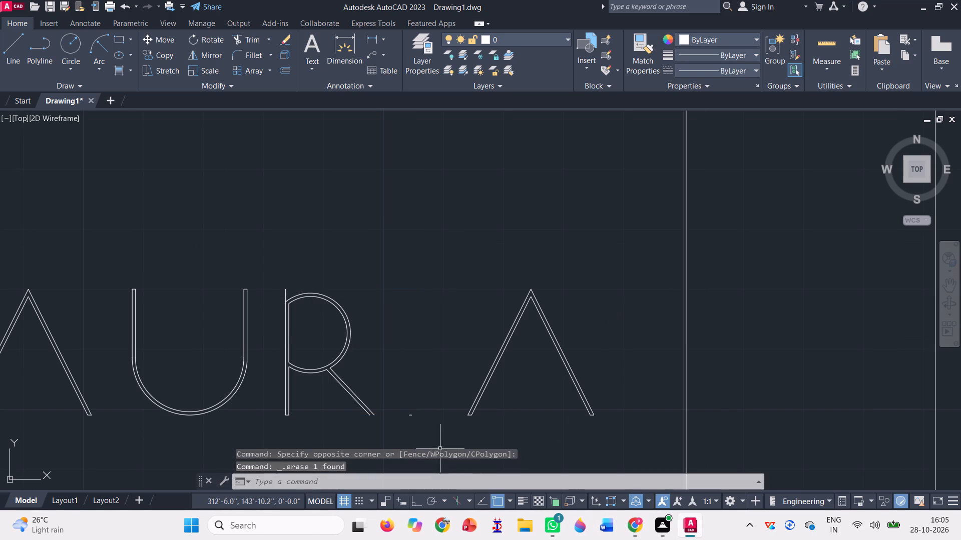
click(422, 421)
click(397, 405)
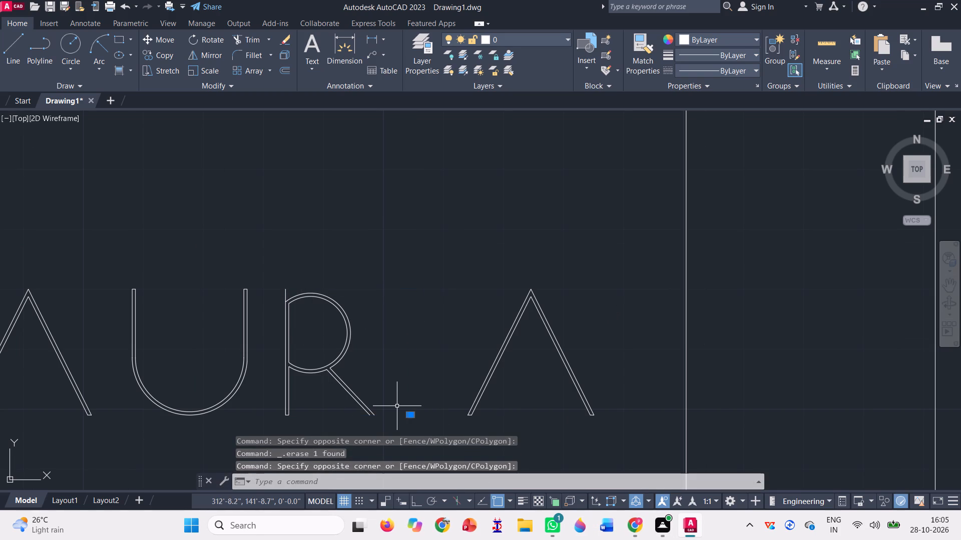
key(Delete)
Close the bottom of the R's diagonal leg with a line joining the lower ends of its two edges.
key(l)
key(Return)
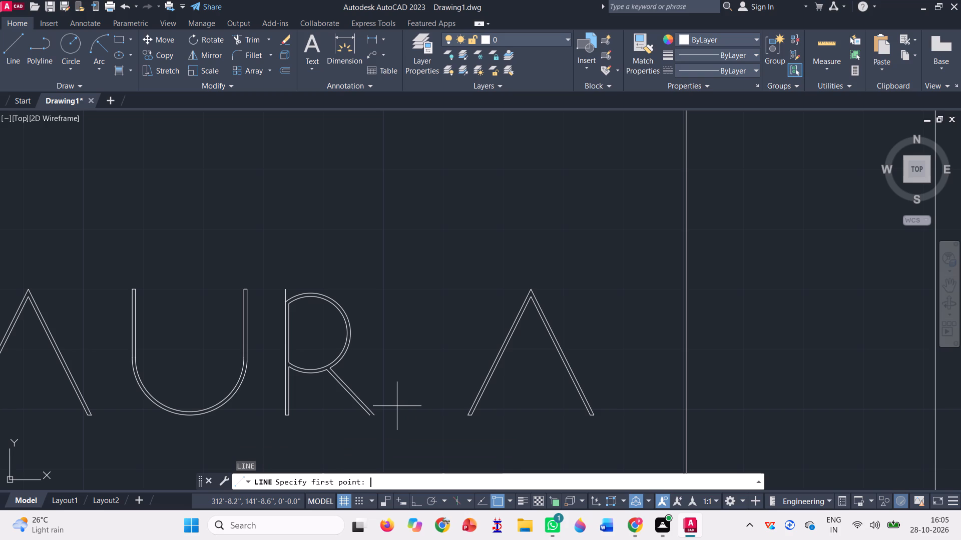
scroll(362, 429, up, 2)
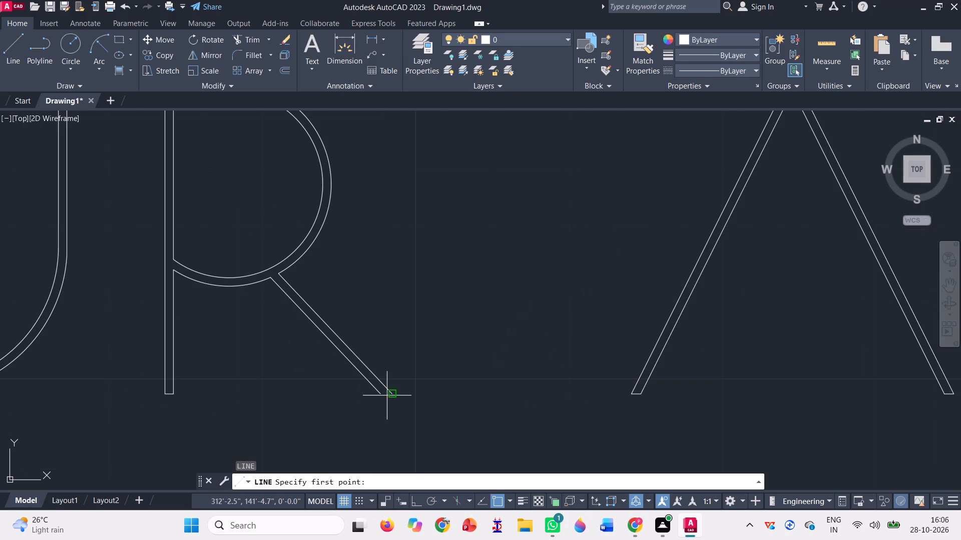
scroll(373, 395, up, 1)
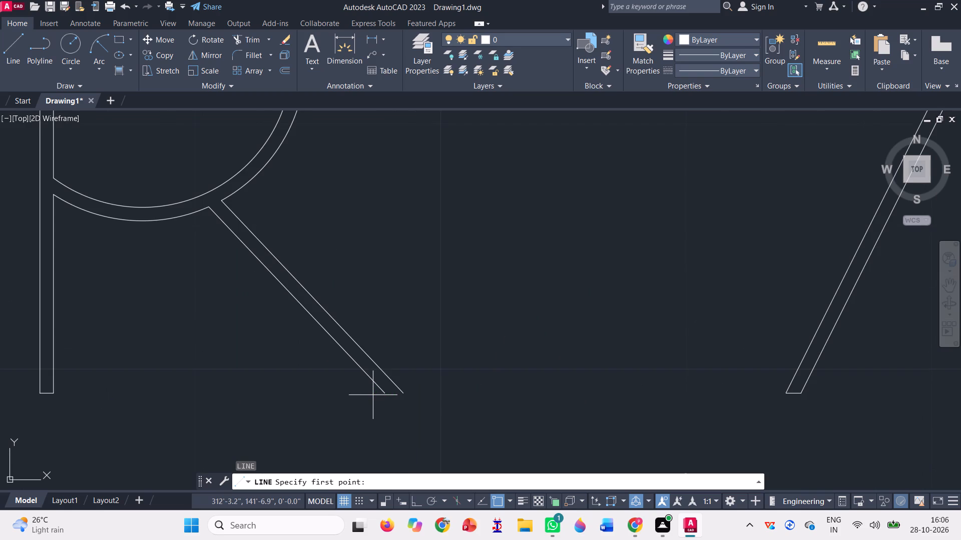
click(383, 394)
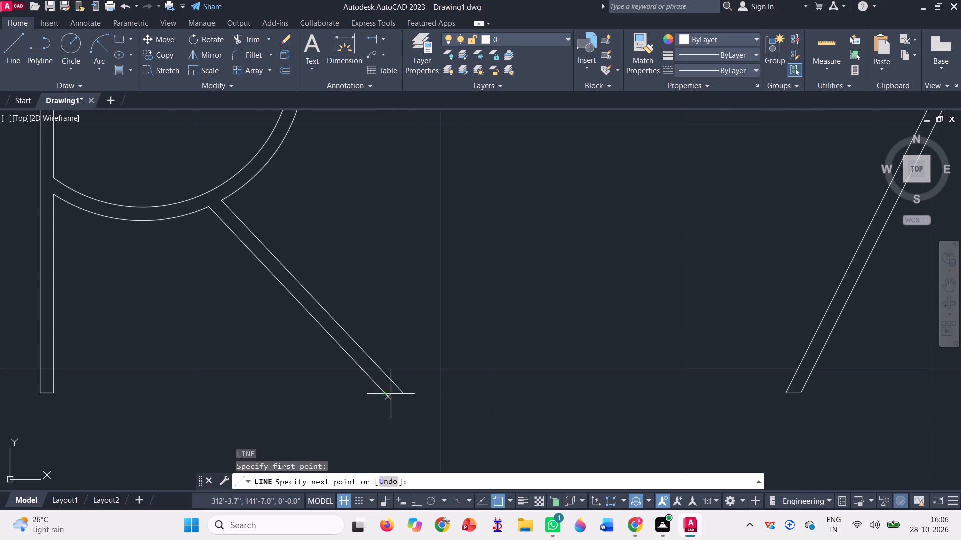
click(402, 391)
scroll(359, 420, down, 1)
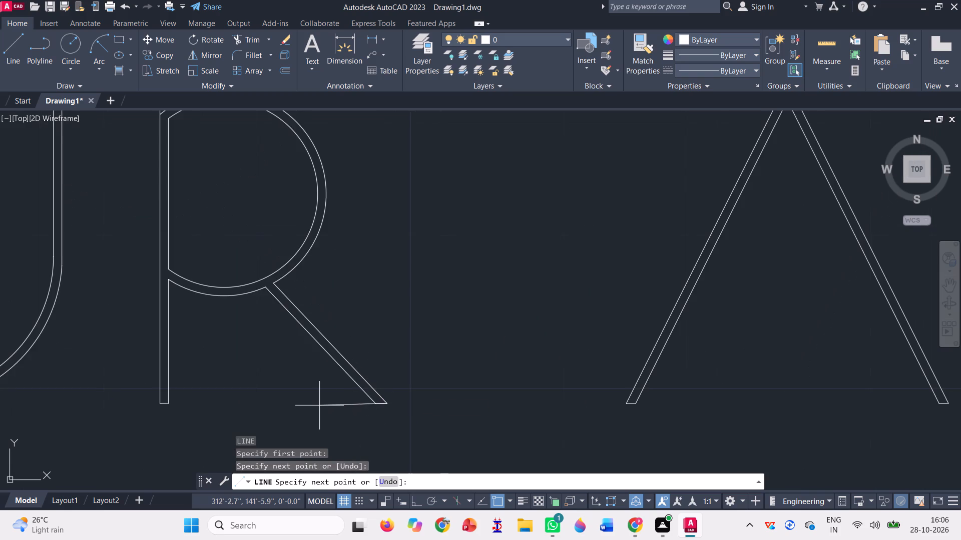
scroll(319, 405, down, 1)
key(space)
Delete the R's outer stem line that projects above the bowl.
scroll(319, 404, down, 1)
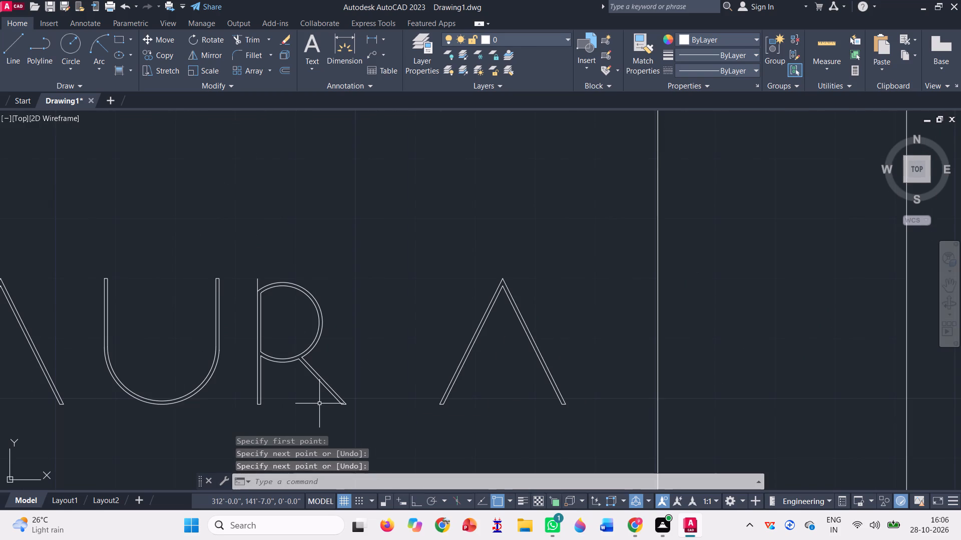
scroll(249, 261, up, 2)
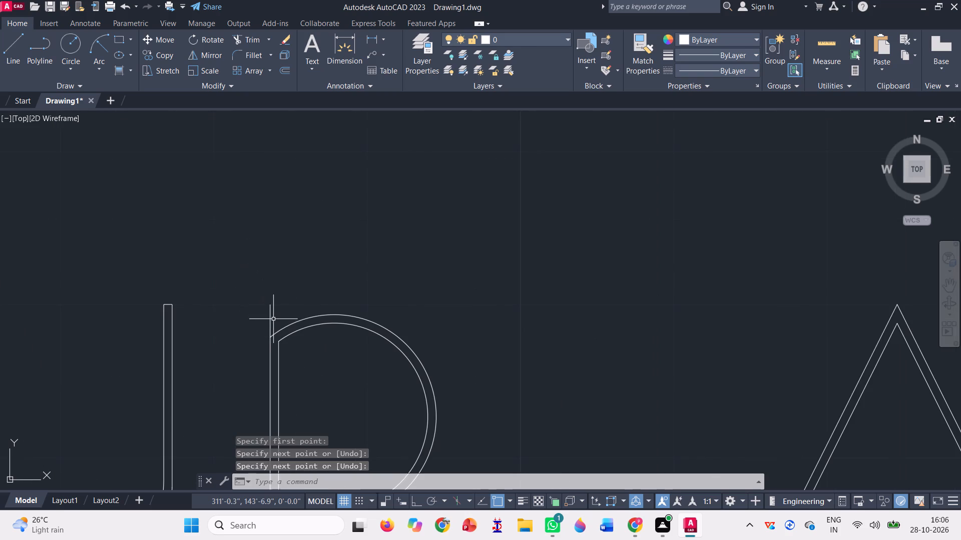
click(269, 317)
scroll(258, 308, down, 2)
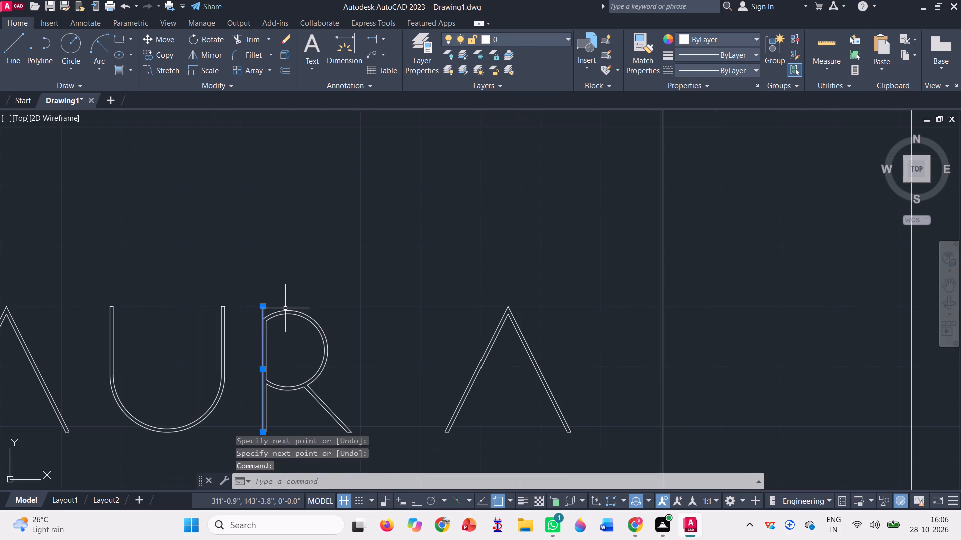
key(Delete)
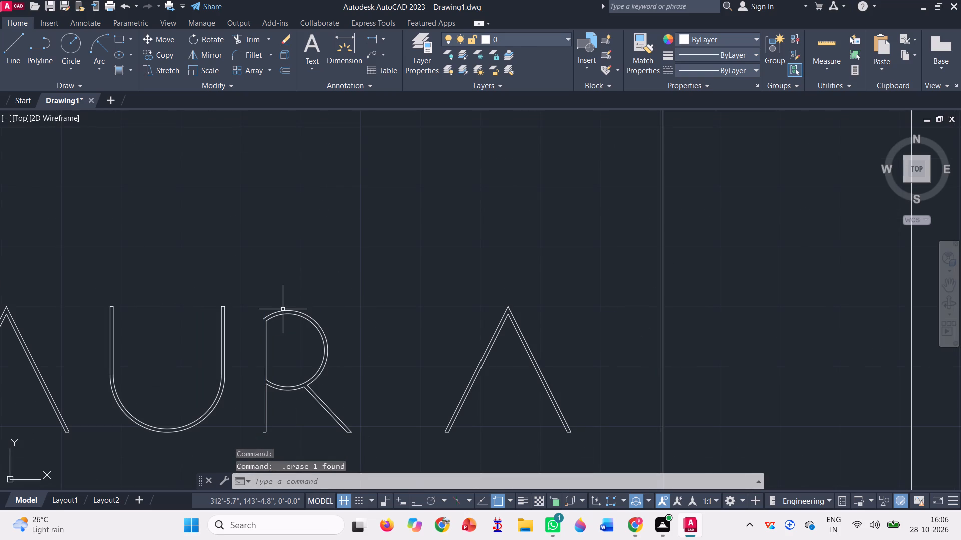
Draw a new outer stem line for the R from the outer bowl arc's upper end down to the stem's bottom-left corner.
key(l)
key(Return)
scroll(283, 309, up, 2)
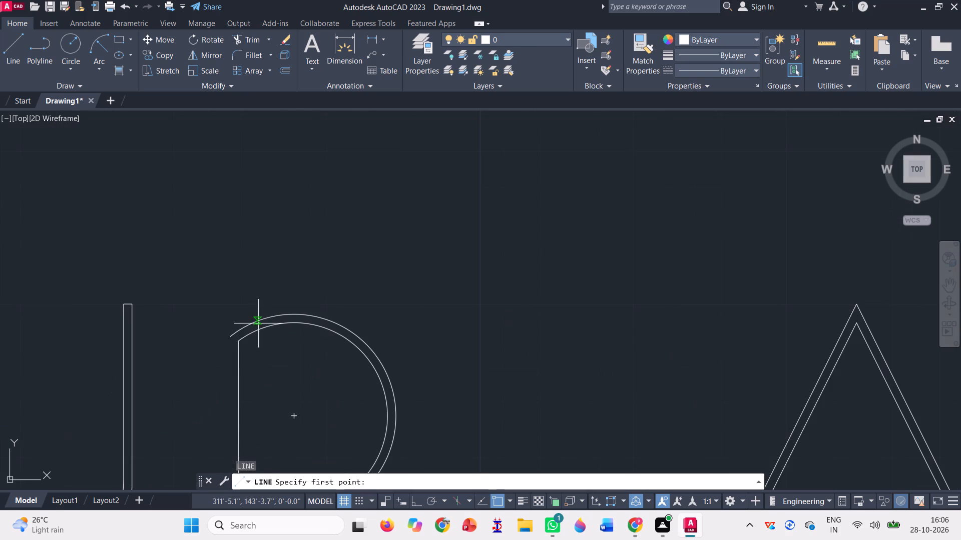
click(229, 338)
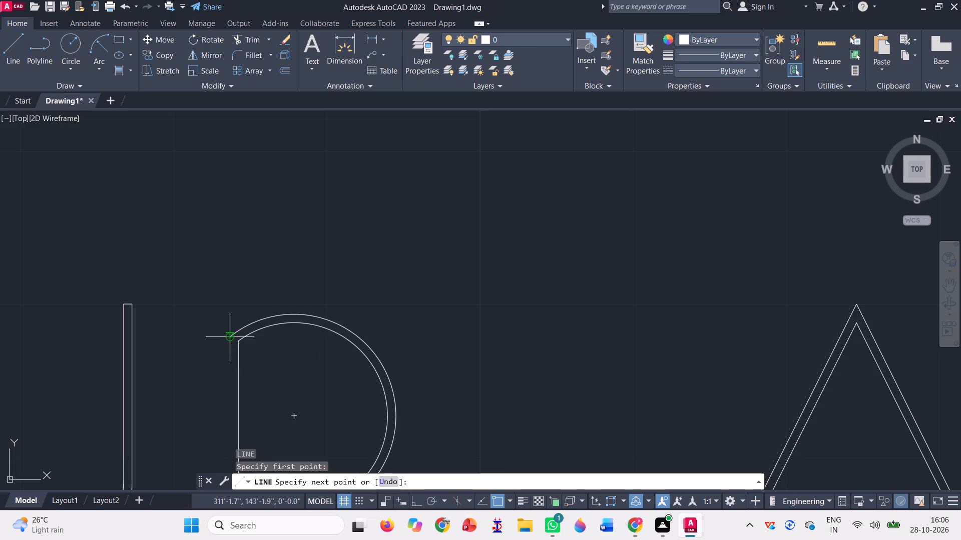
scroll(283, 249, down, 2)
scroll(265, 400, up, 3)
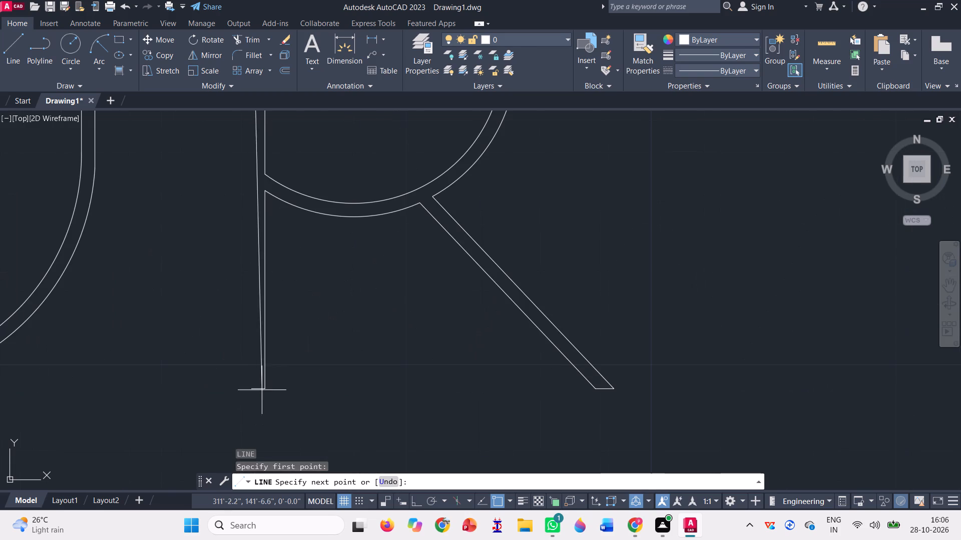
click(254, 387)
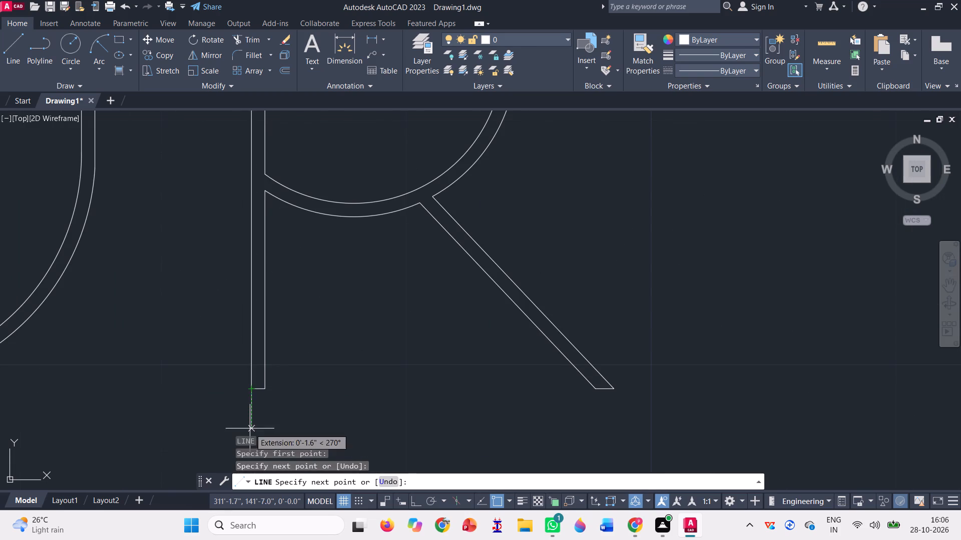
scroll(249, 428, down, 2)
key(space)
Move the final A left from its lower-left corner to sit close beside the R.
scroll(294, 340, down, 2)
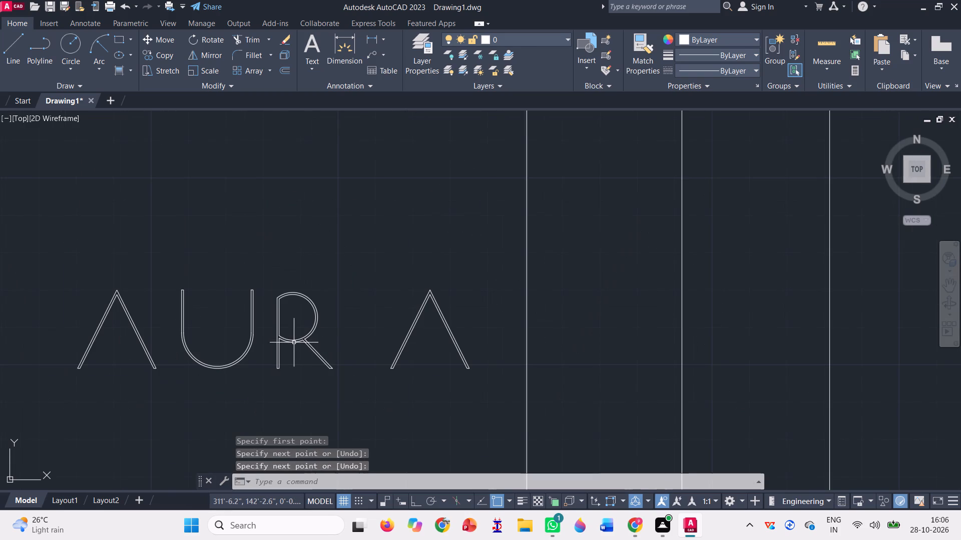
scroll(380, 330, down, 2)
click(428, 353)
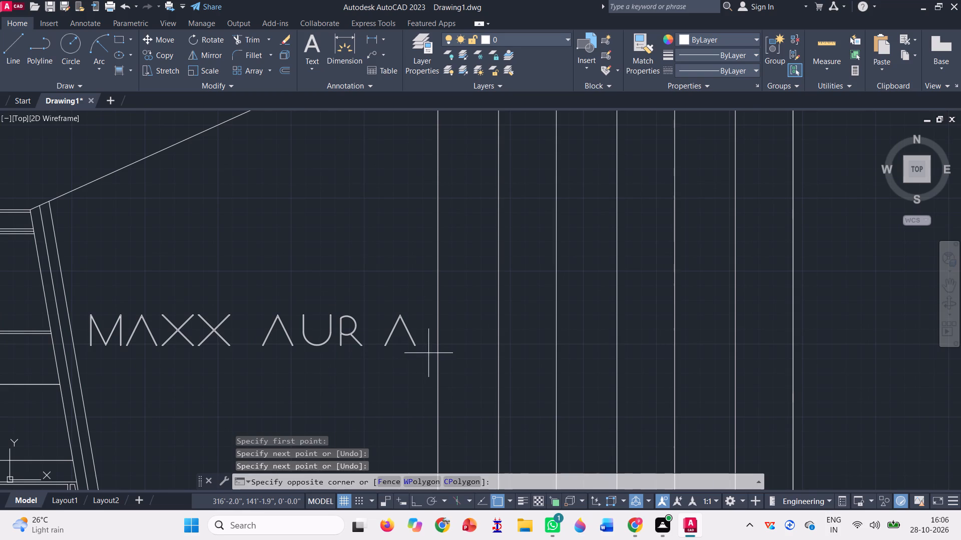
click(381, 319)
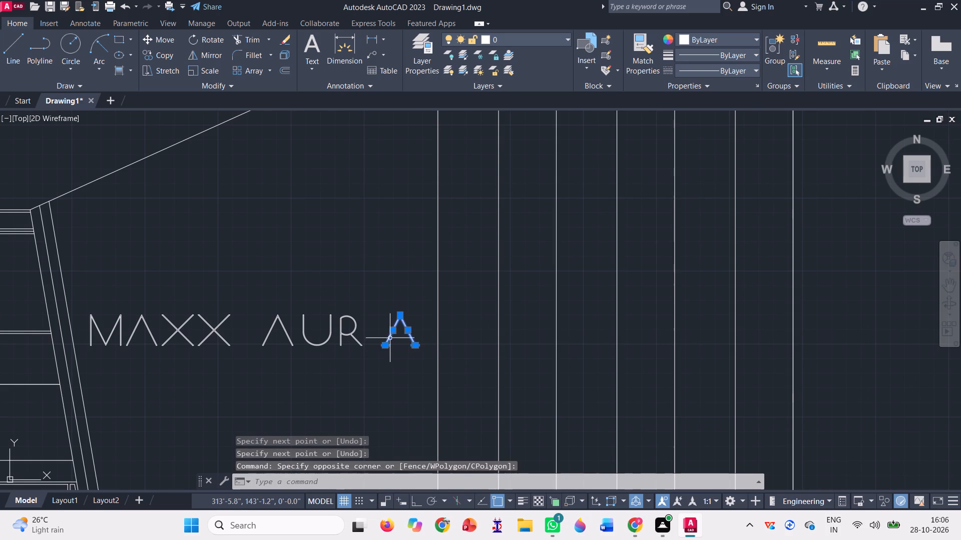
scroll(394, 308, up, 3)
scroll(400, 329, down, 2)
text(m)
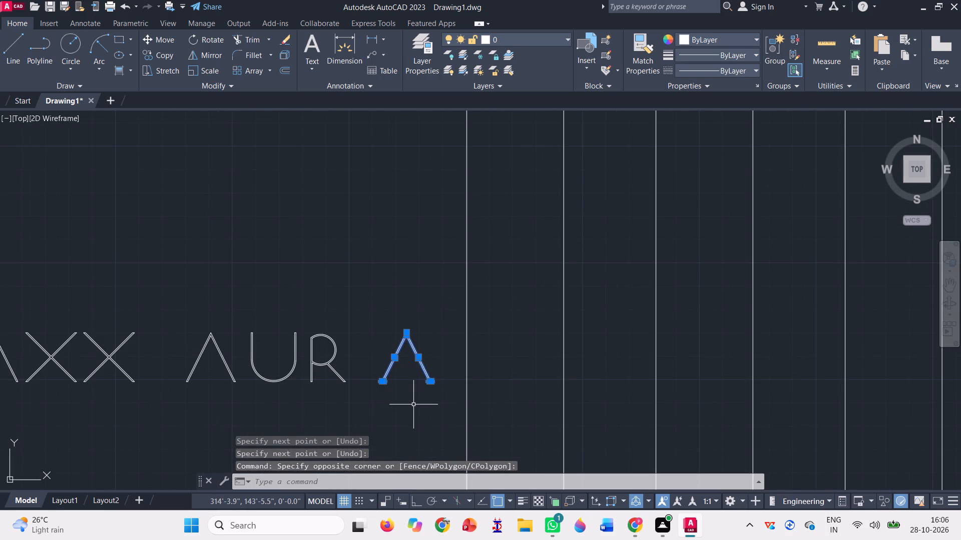
key(space)
scroll(398, 396, up, 3)
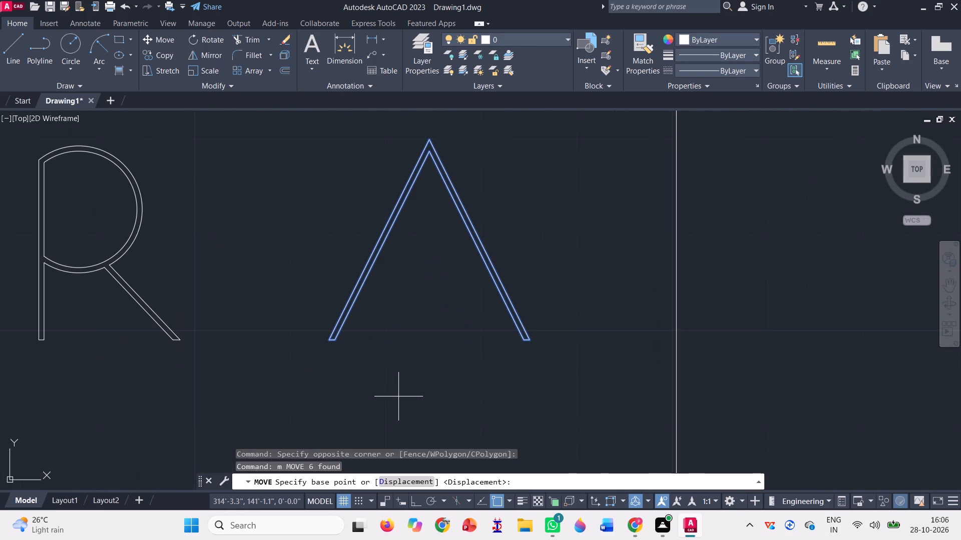
click(327, 337)
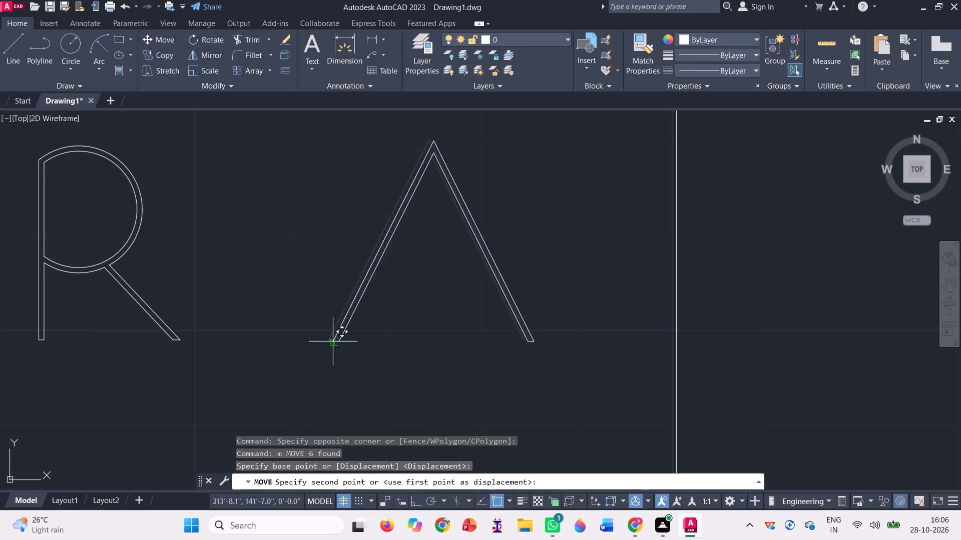
click(220, 341)
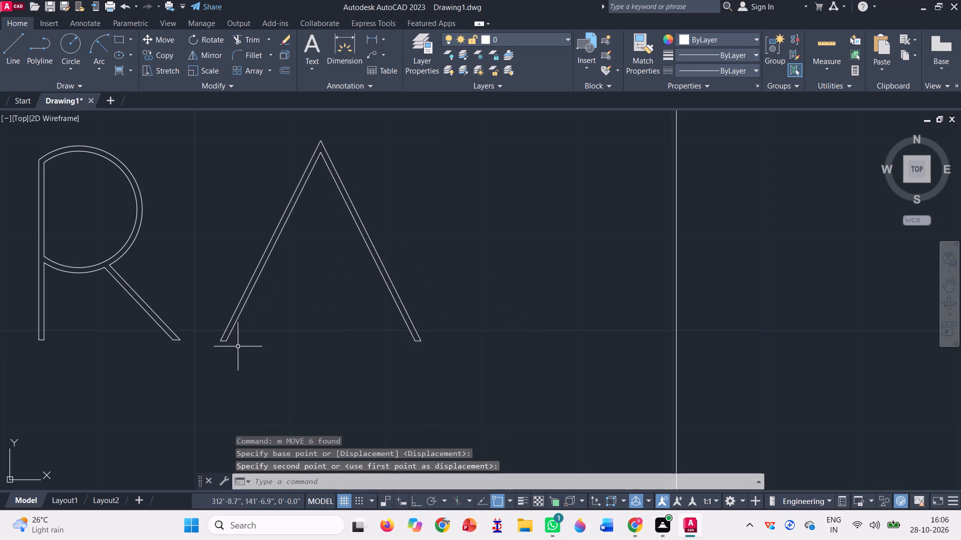
With Ortho on, draw a horizontal guide line about 18'-10" long from the M's bottom-left corner to past the final A.
scroll(395, 336, down, 5)
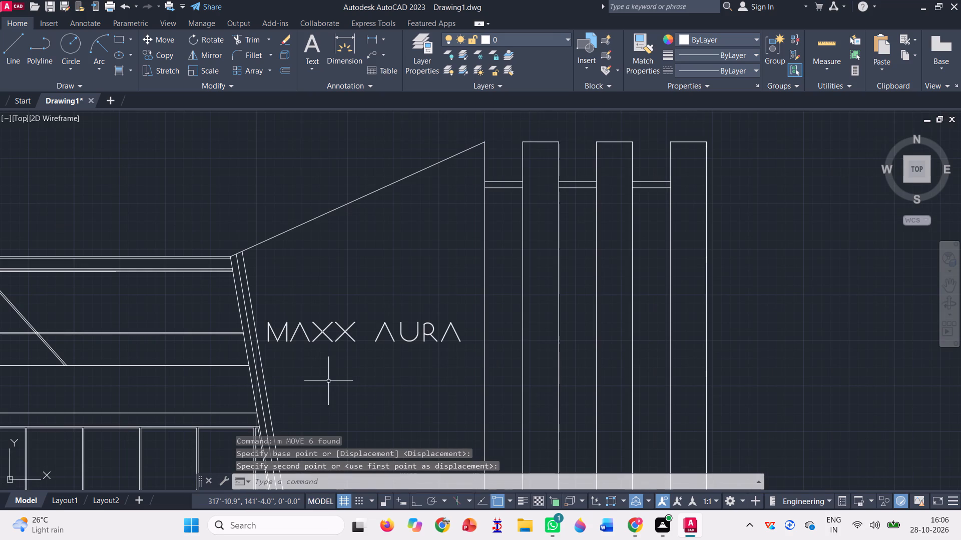
key(l)
key(Return)
scroll(284, 369, up, 4)
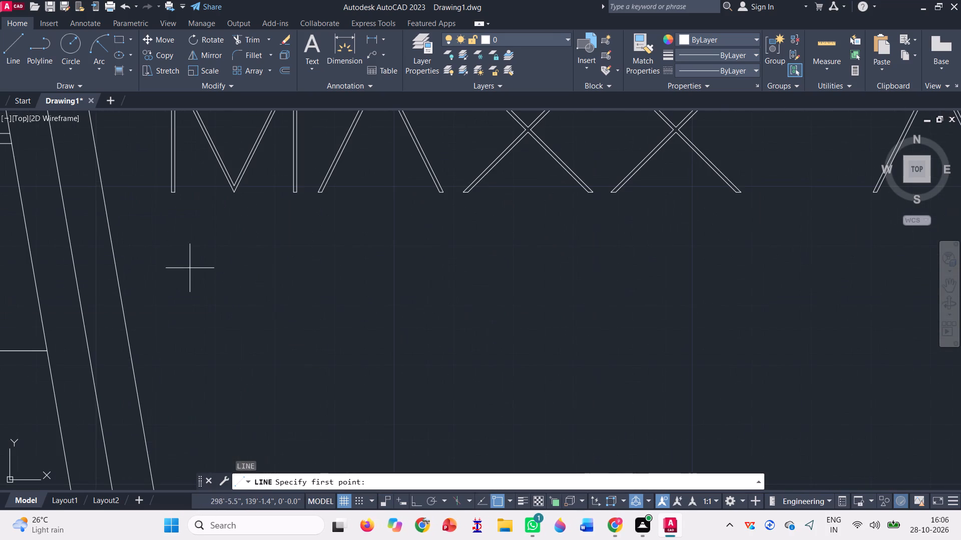
scroll(165, 175, up, 2)
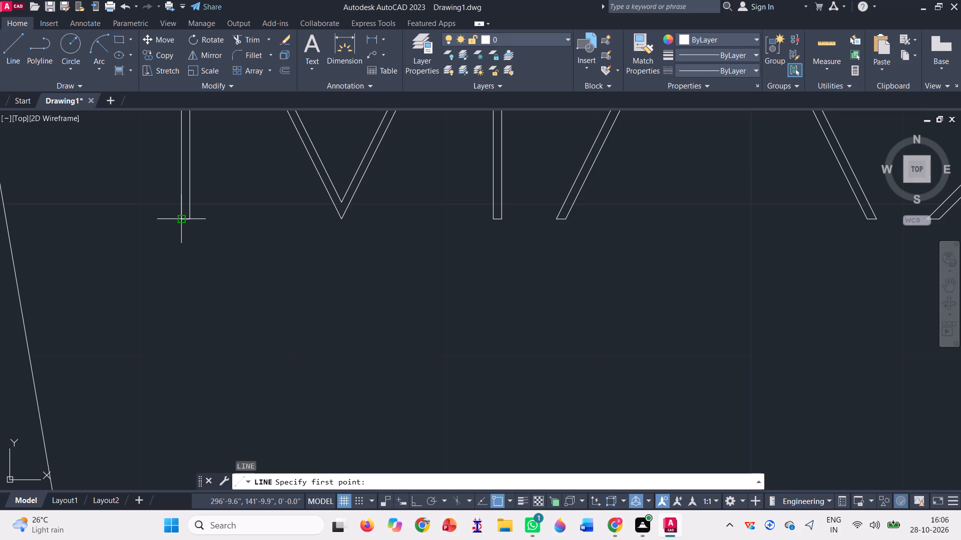
click(182, 216)
scroll(53, 269, down, 2)
scroll(103, 254, down, 1)
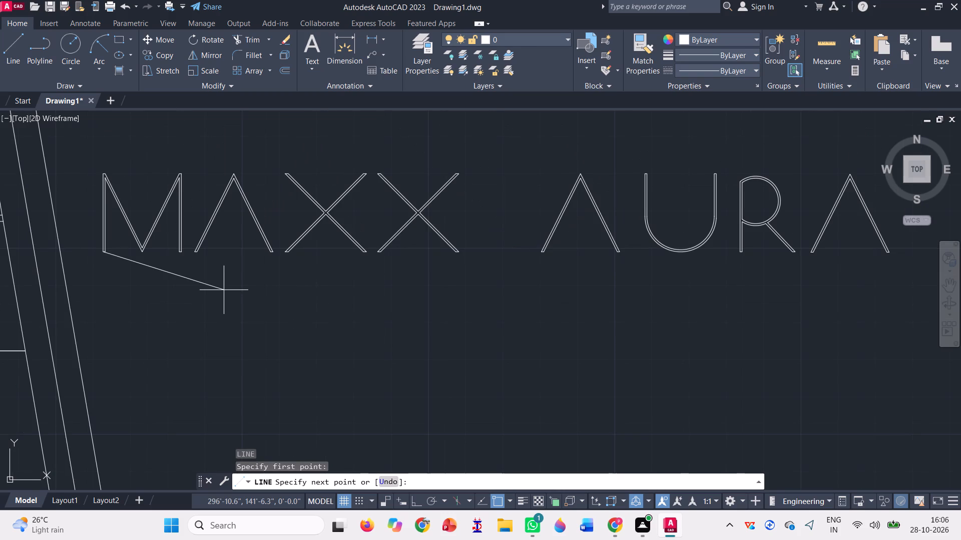
key(F8)
scroll(224, 290, down, 1)
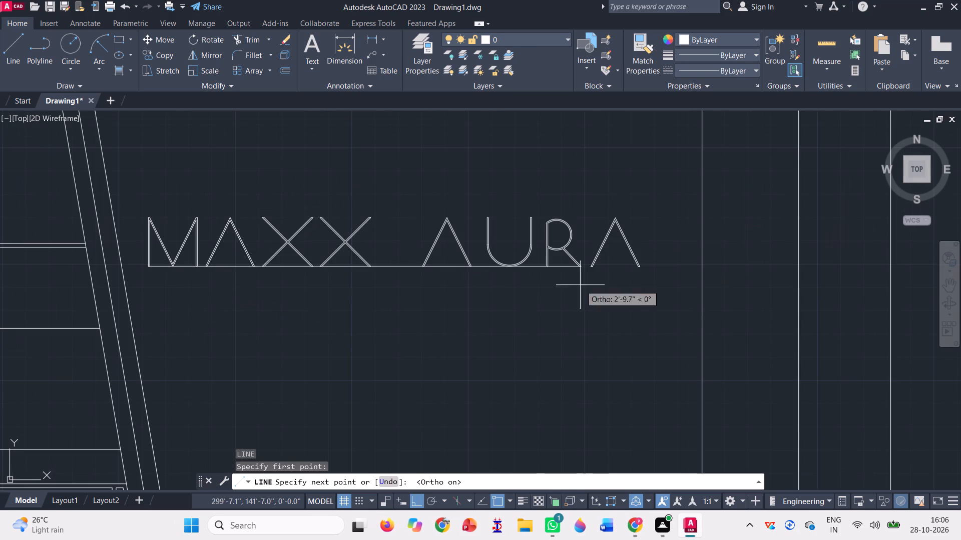
scroll(675, 268, up, 2)
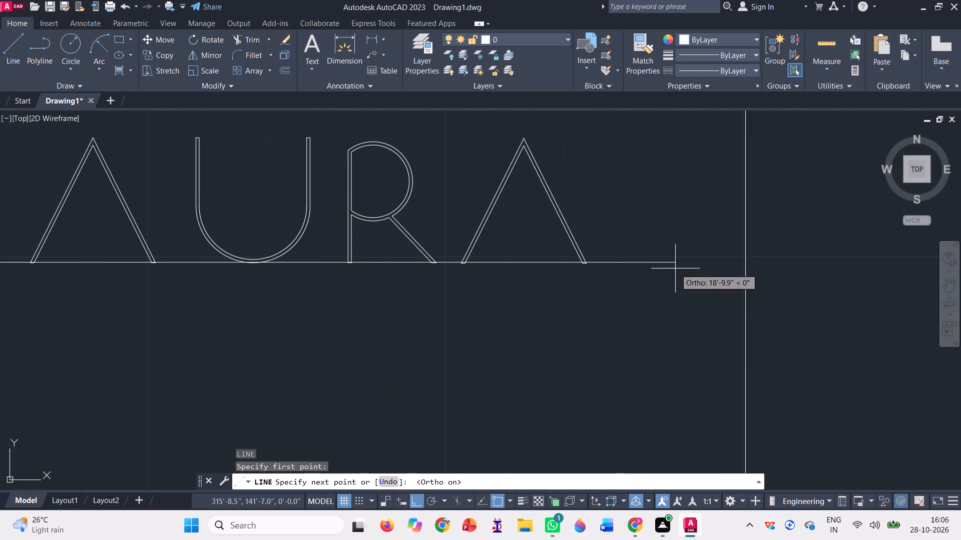
click(675, 267)
scroll(654, 320, down, 2)
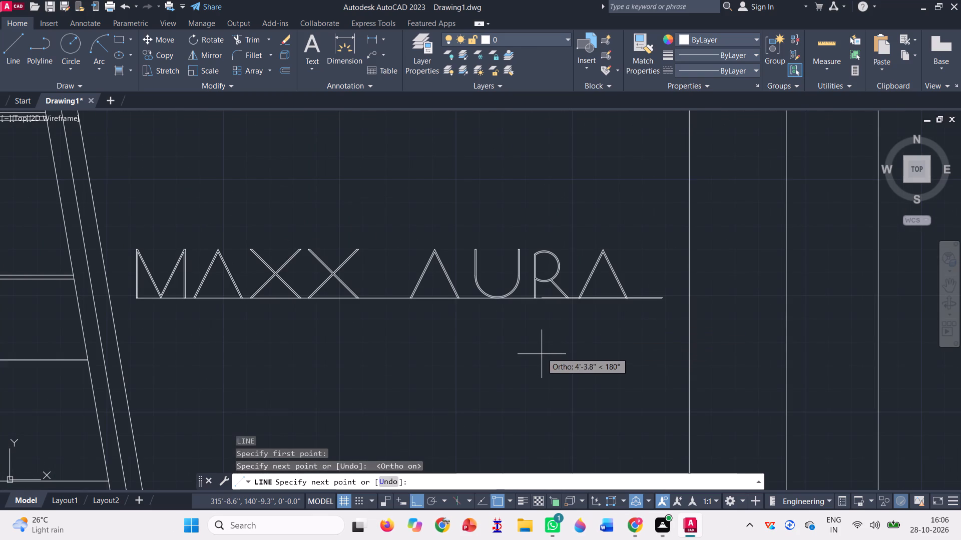
key(space)
Move the whole final A, including its foot lines, up from its lower outer corner so it sits on the guide line.
scroll(442, 303, up, 3)
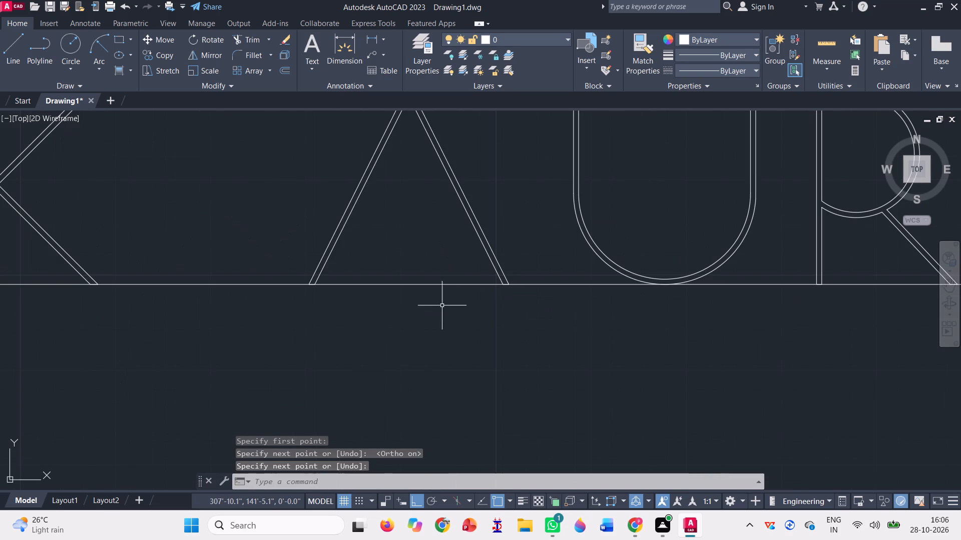
scroll(497, 275, up, 2)
scroll(351, 341, down, 2)
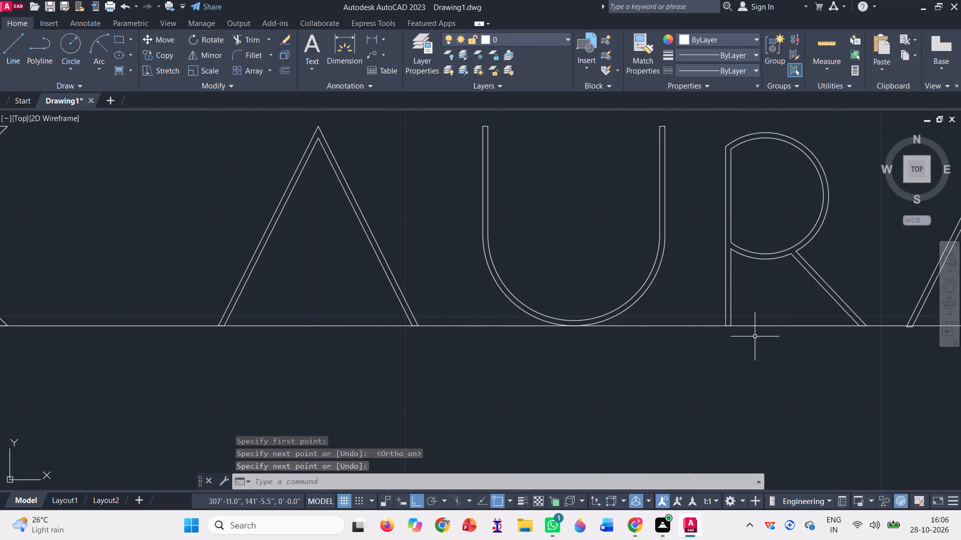
scroll(597, 357, down, 1)
scroll(859, 329, up, 2)
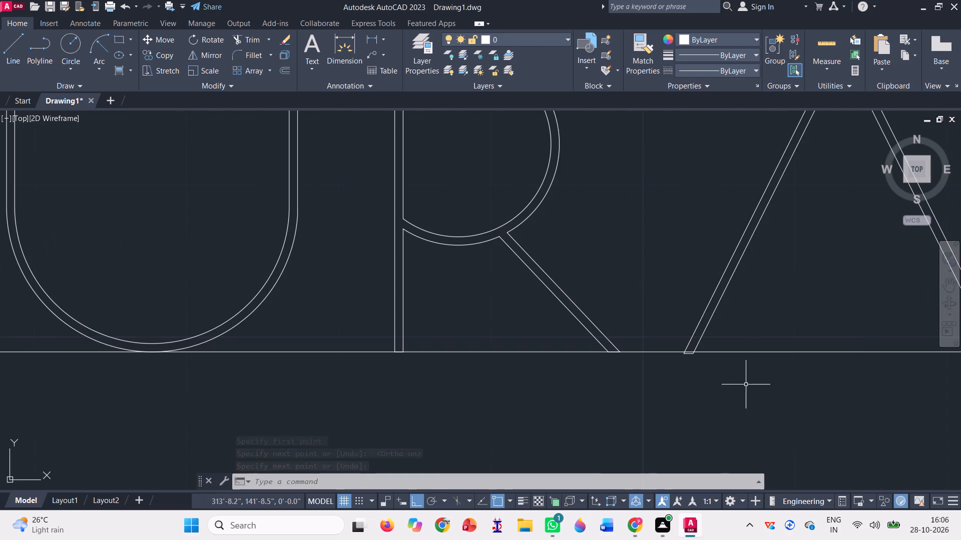
scroll(709, 384, up, 3)
scroll(634, 253, up, 3)
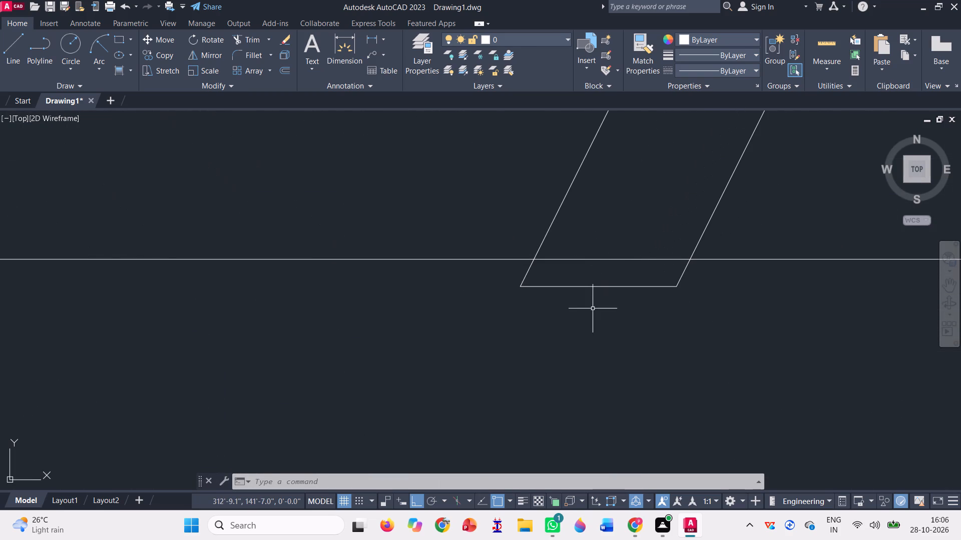
click(593, 307)
click(567, 275)
scroll(403, 343, down, 6)
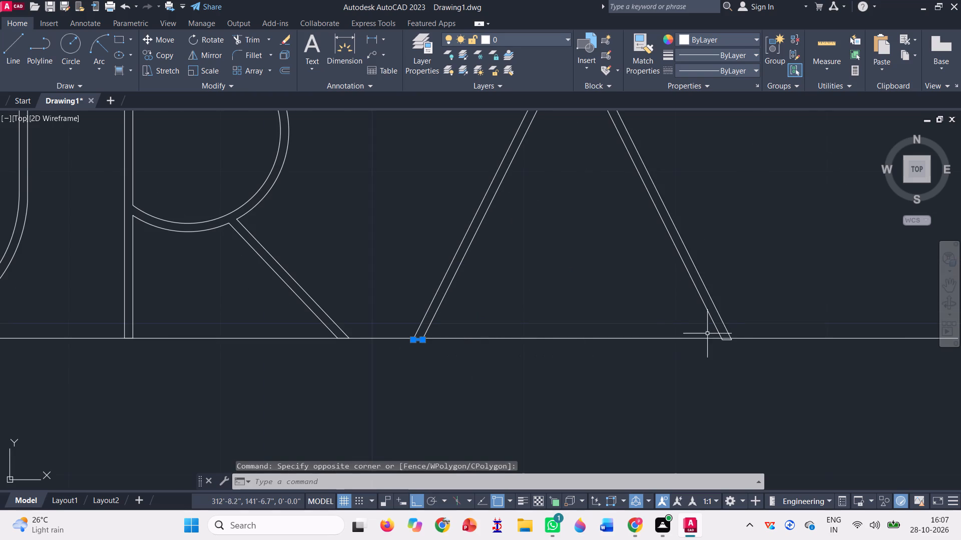
scroll(746, 331, up, 4)
click(624, 408)
click(619, 387)
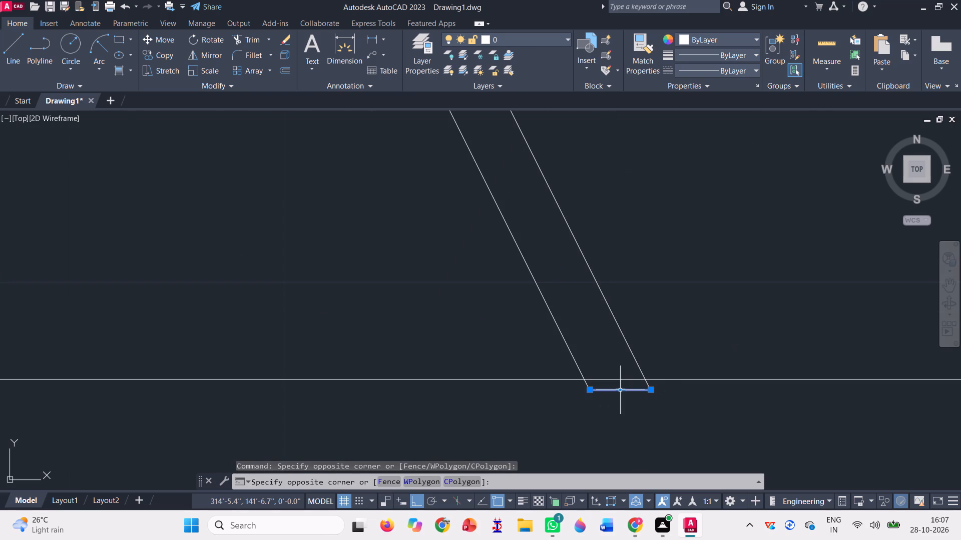
scroll(601, 408, down, 3)
scroll(618, 327, down, 3)
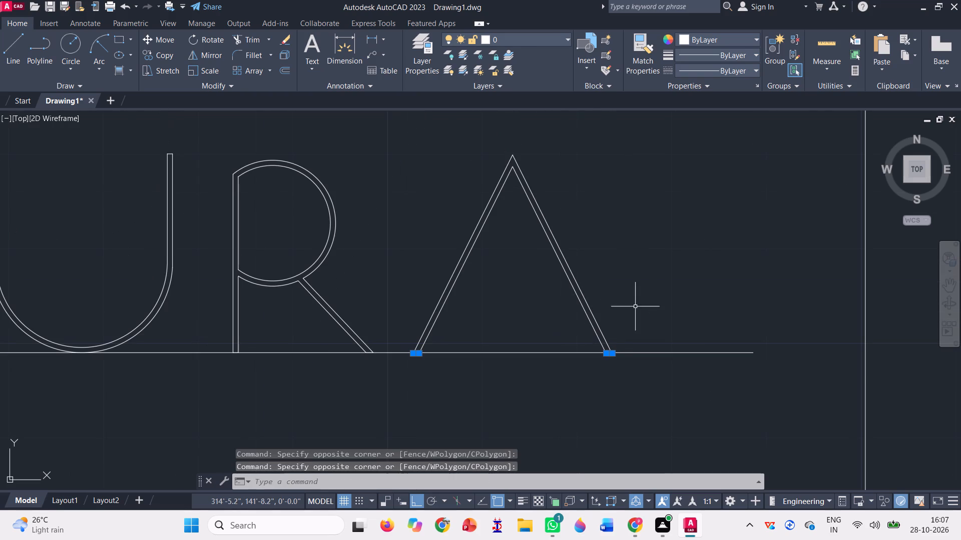
click(635, 306)
click(438, 197)
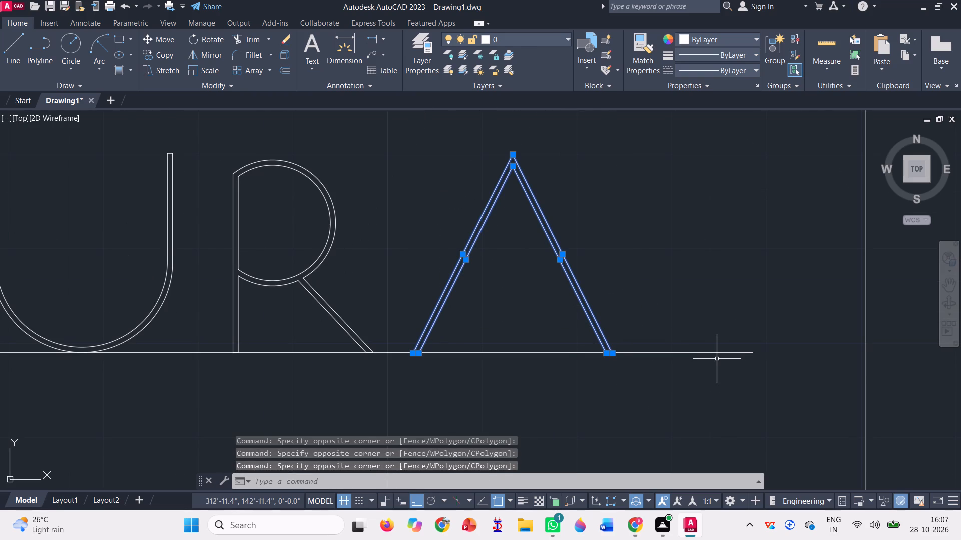
key(m)
key(space)
scroll(589, 361, up, 3)
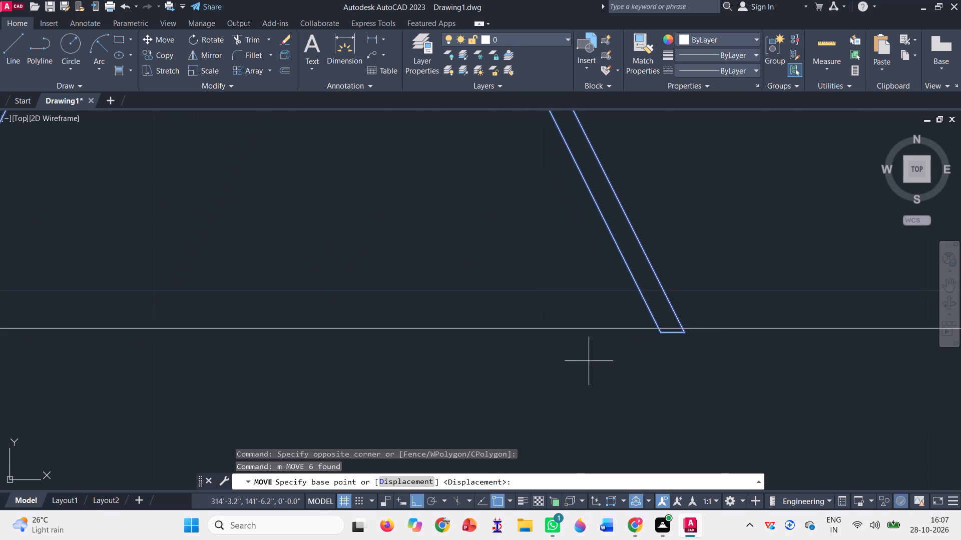
scroll(709, 325, up, 2)
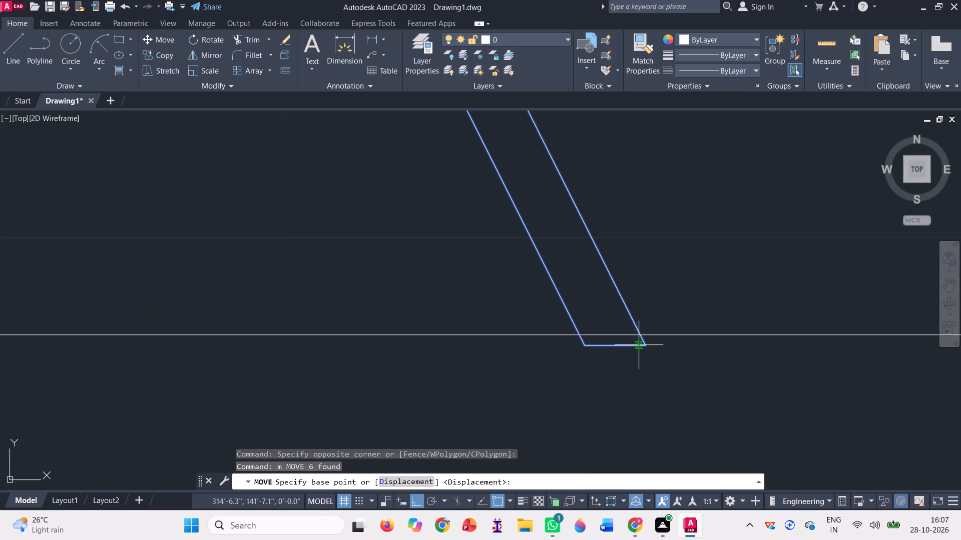
click(644, 344)
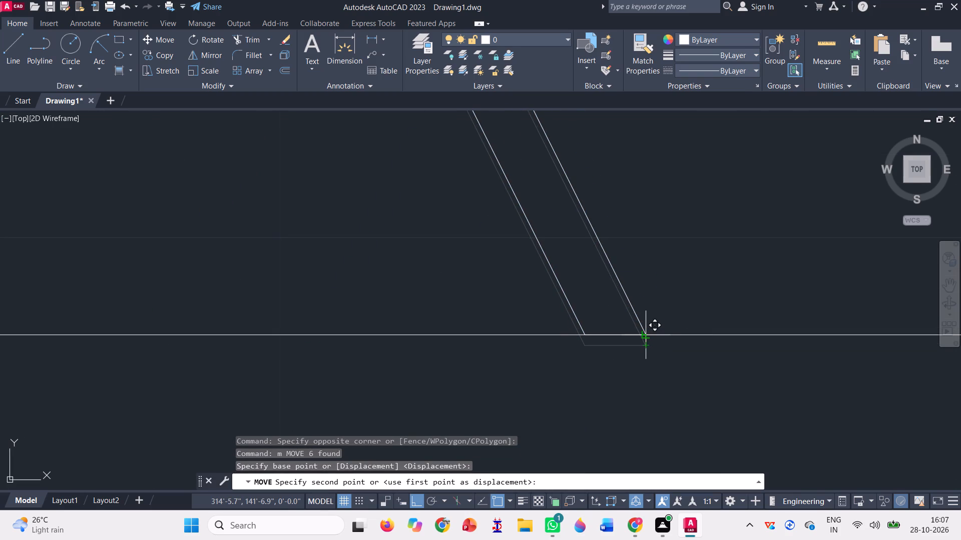
click(638, 334)
Delete the horizontal guide line beneath the lettering.
scroll(588, 368, down, 6)
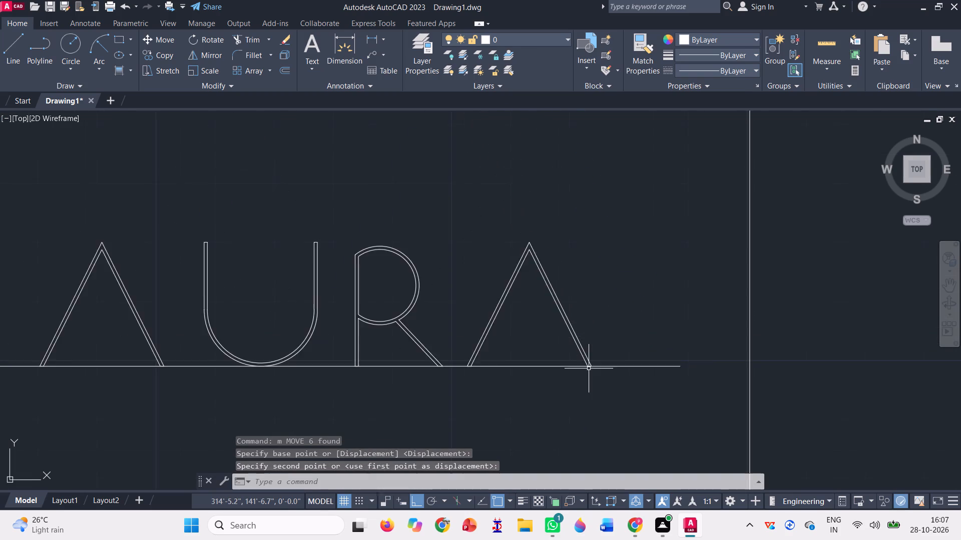
scroll(589, 368, down, 2)
click(636, 366)
click(613, 355)
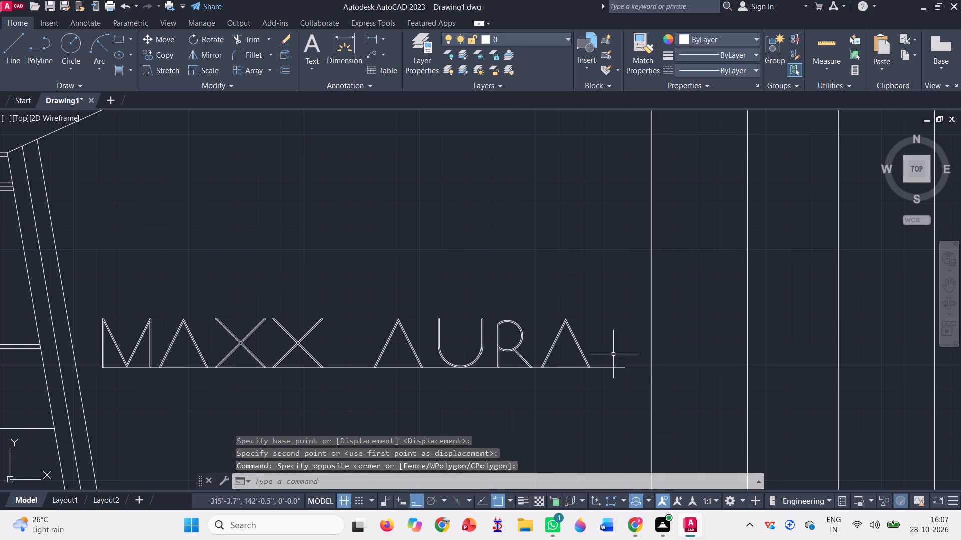
click(615, 390)
click(604, 352)
key(Delete)
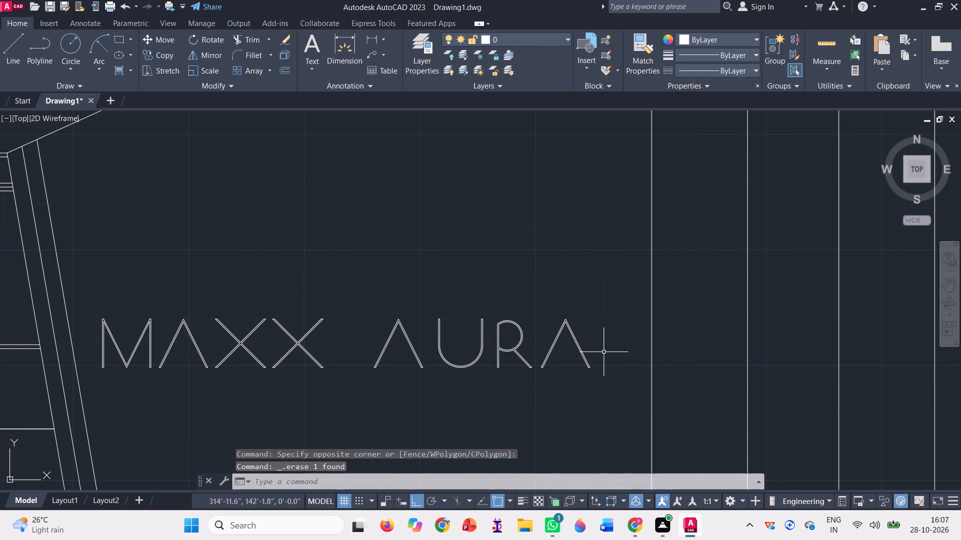
Fill the inside of the M outline with a SOLID hatch in colour 213,238,251.
scroll(603, 352, down, 1)
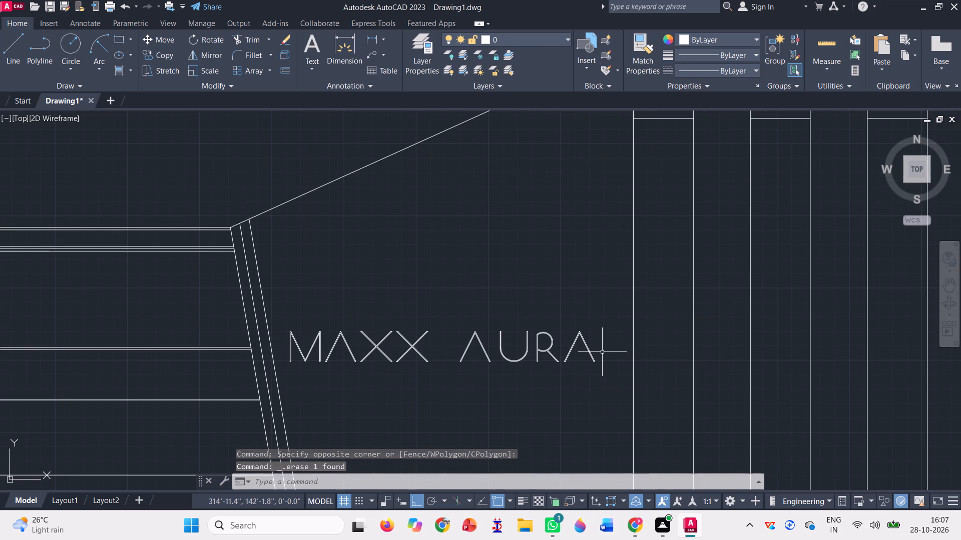
scroll(550, 399, down, 2)
scroll(553, 384, up, 2)
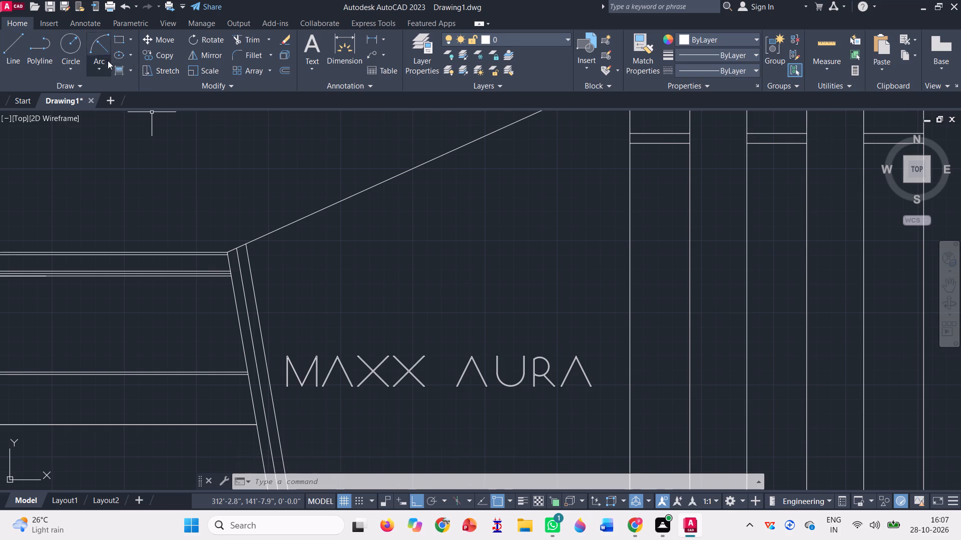
click(123, 71)
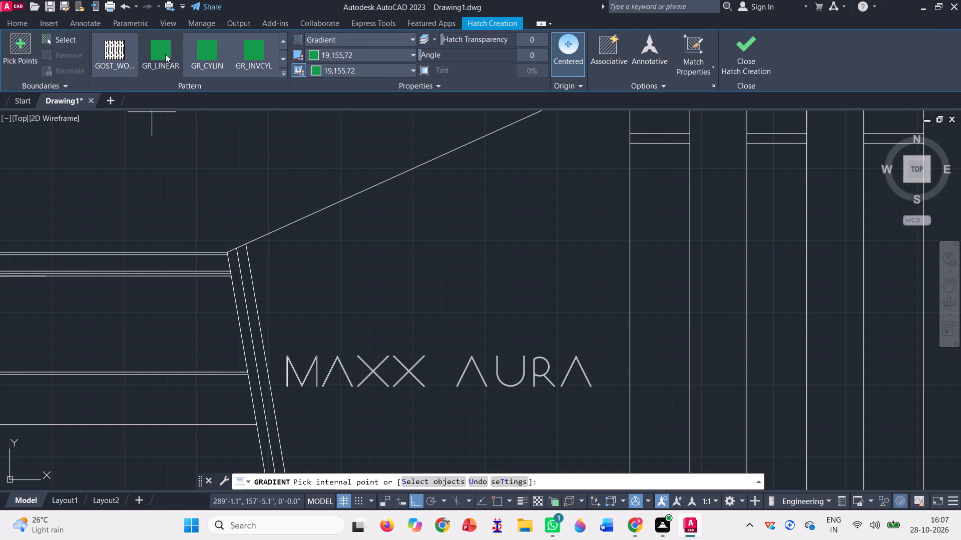
scroll(165, 54, up, 13)
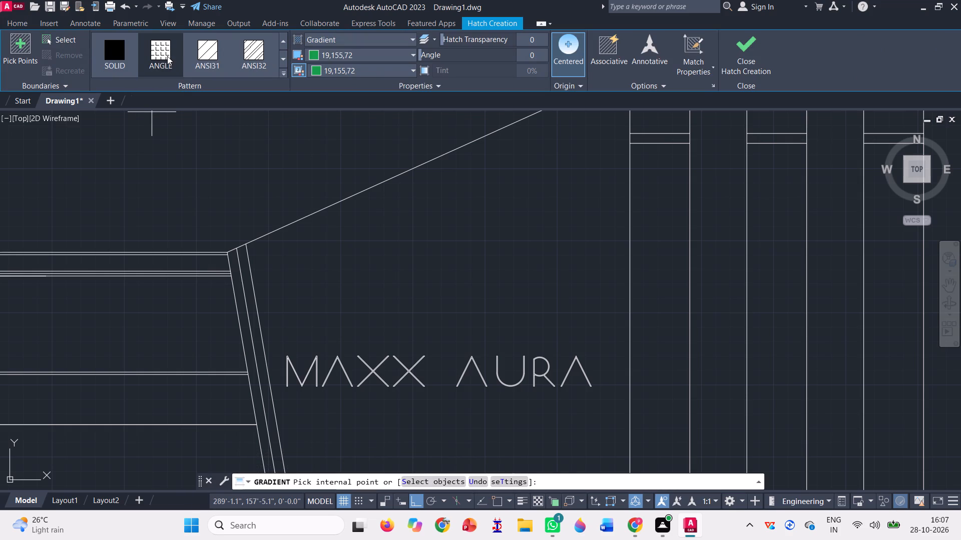
click(123, 59)
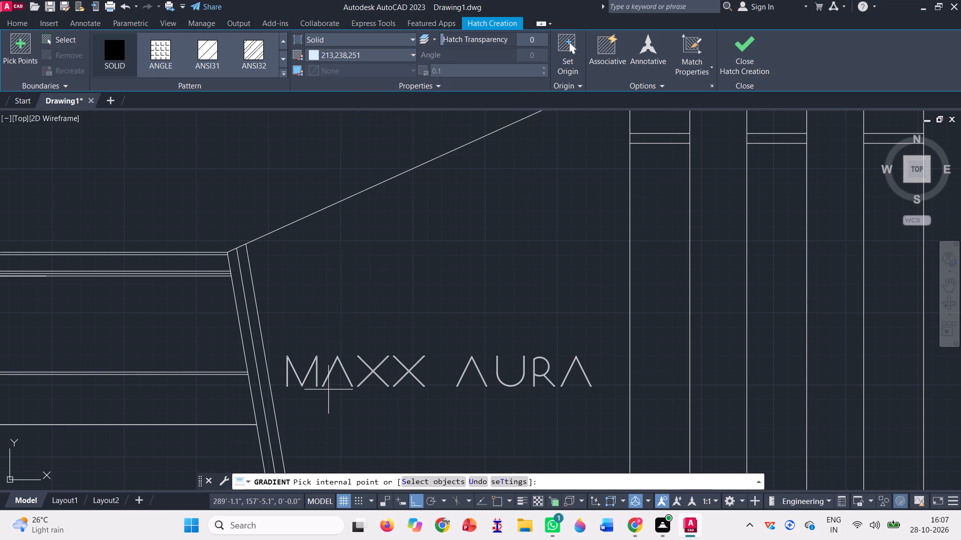
scroll(326, 390, up, 3)
scroll(162, 263, up, 4)
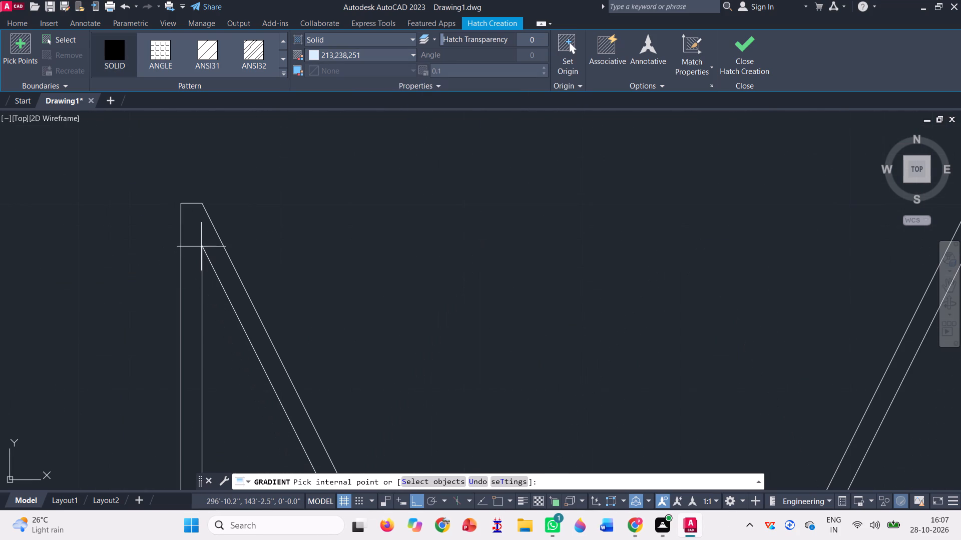
click(370, 51)
click(197, 220)
click(191, 239)
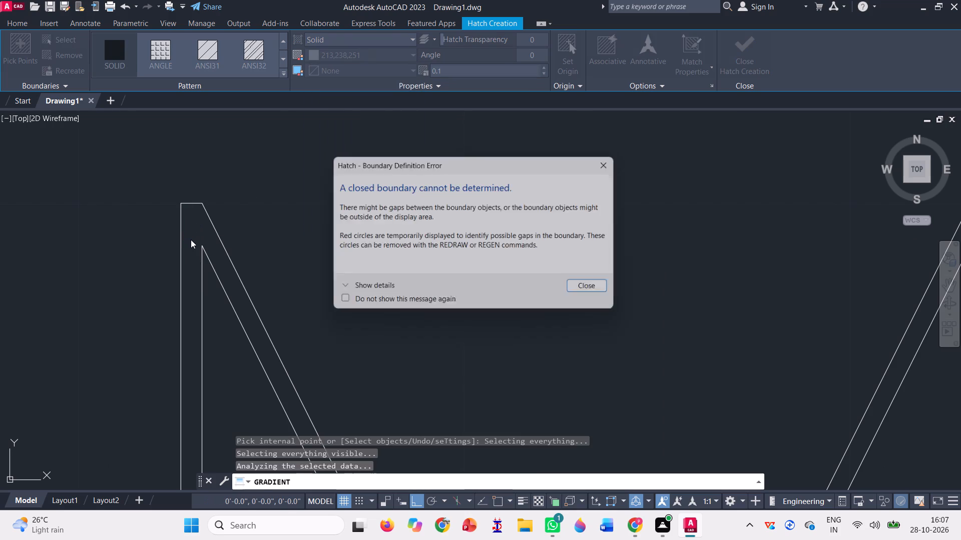
click(595, 290)
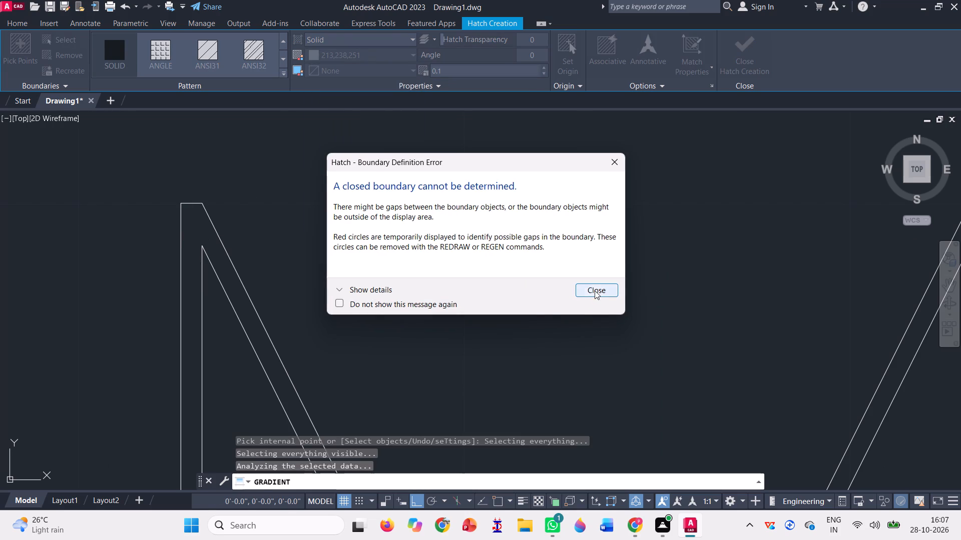
scroll(197, 293, down, 5)
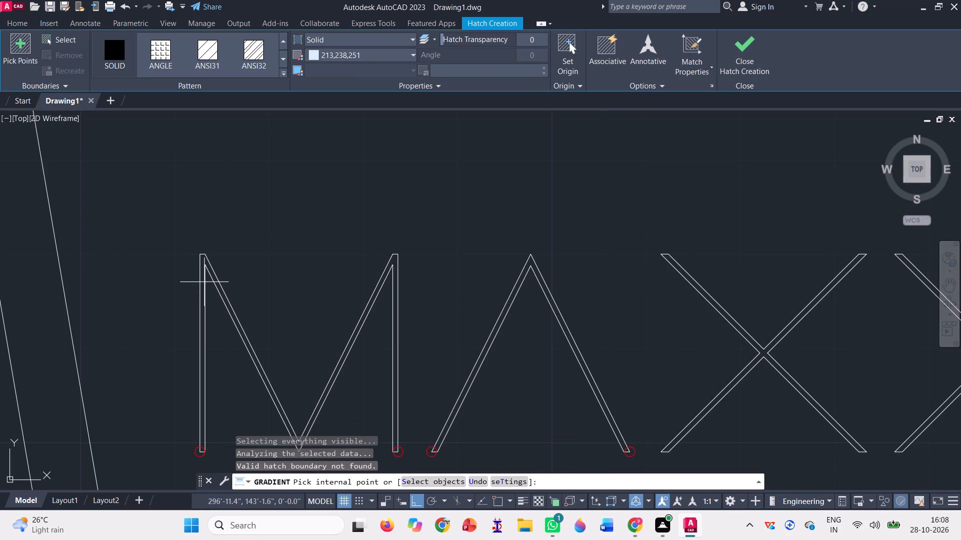
click(204, 280)
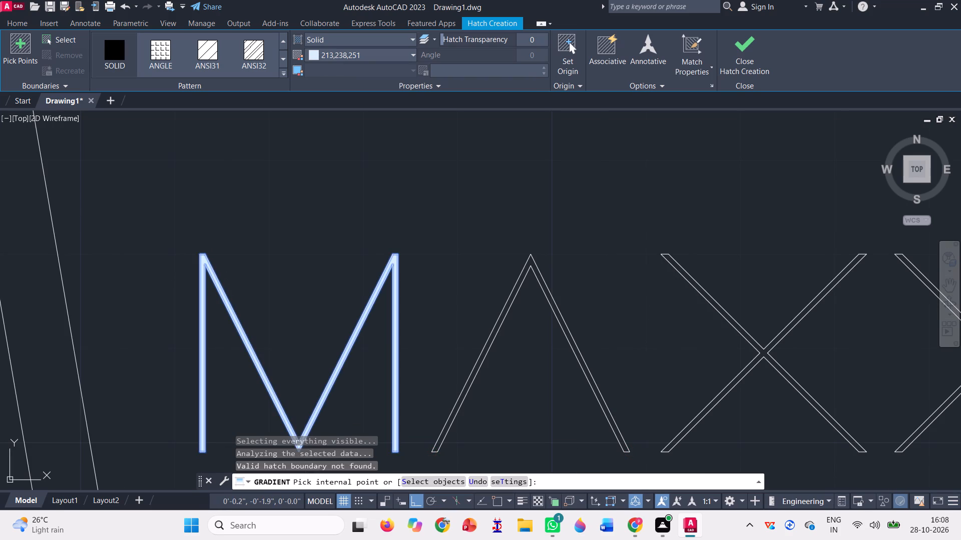
Extend the SOLID hatch in colour 213,238,251 to the insides of the A and both X outlines in MAXX.
scroll(207, 278, down, 3)
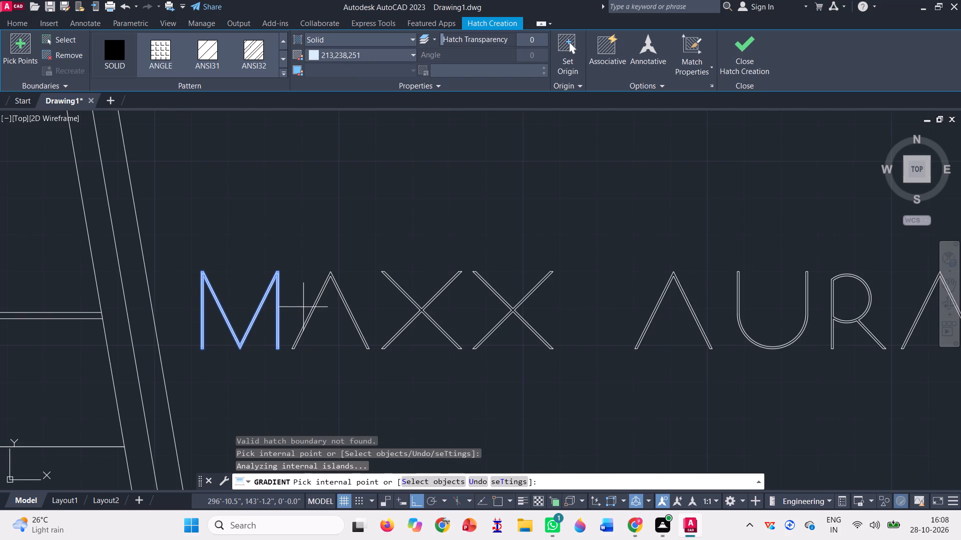
scroll(303, 307, up, 2)
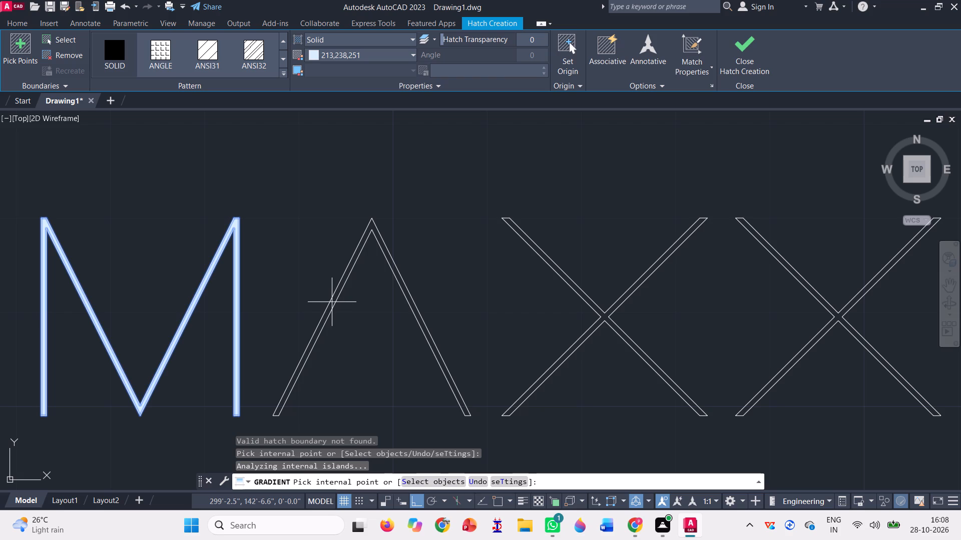
click(332, 302)
scroll(266, 298, down, 1)
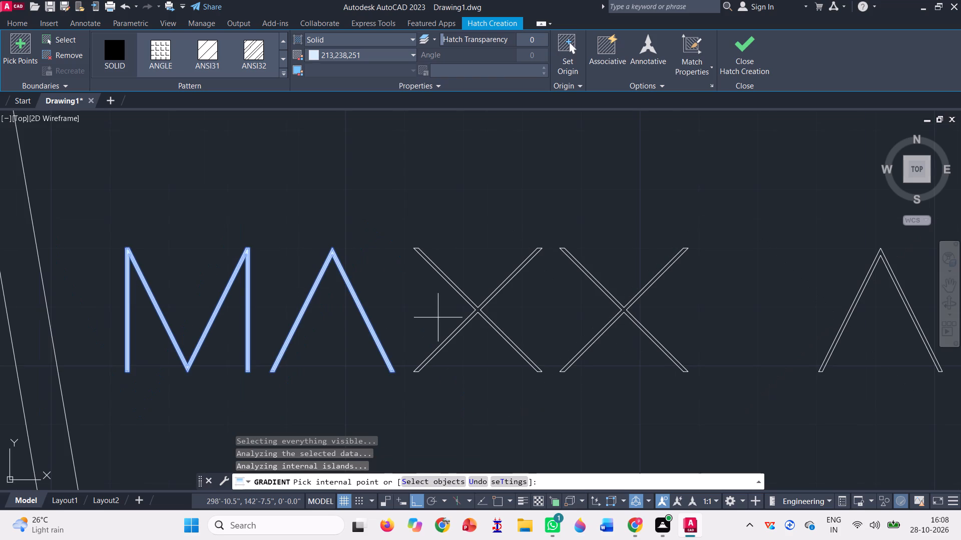
scroll(488, 315, up, 1)
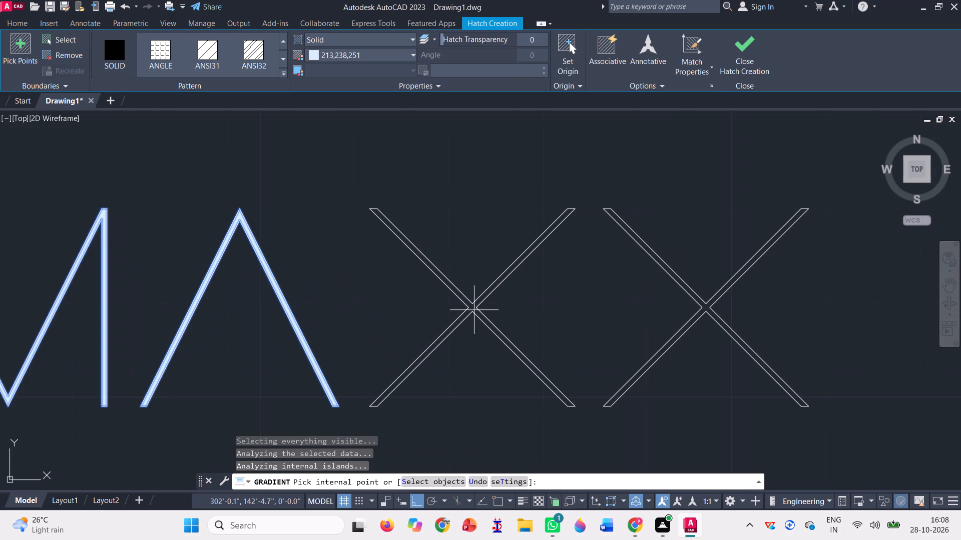
click(474, 306)
scroll(349, 309, down, 1)
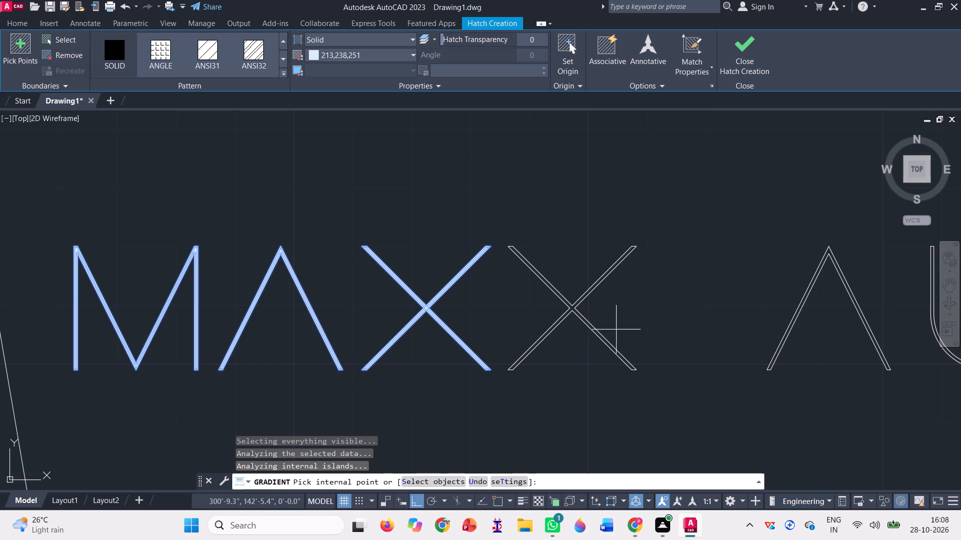
click(574, 306)
Add the insides of the A, U, R and final A of AURA to the solid hatch and finish hatch creation.
scroll(373, 318, down, 2)
scroll(557, 323, up, 1)
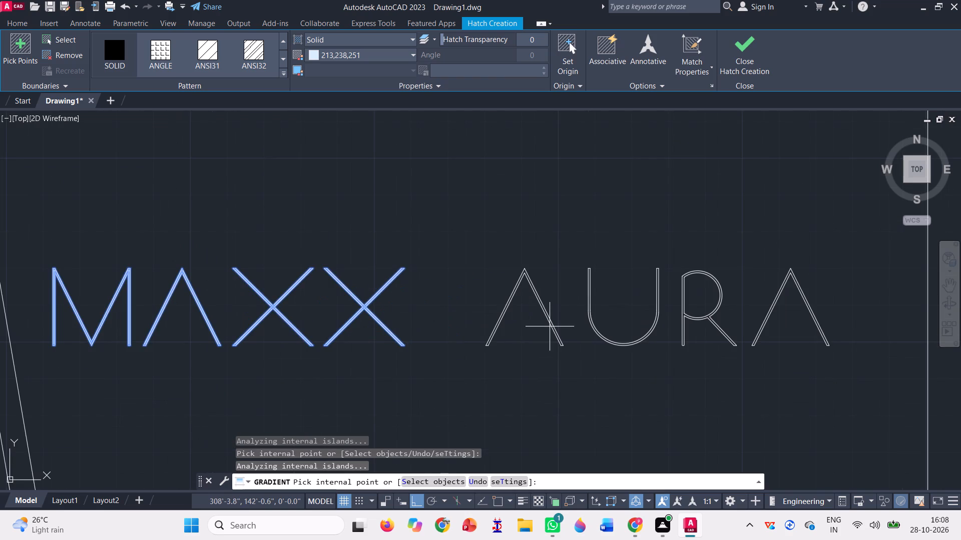
scroll(550, 325, up, 2)
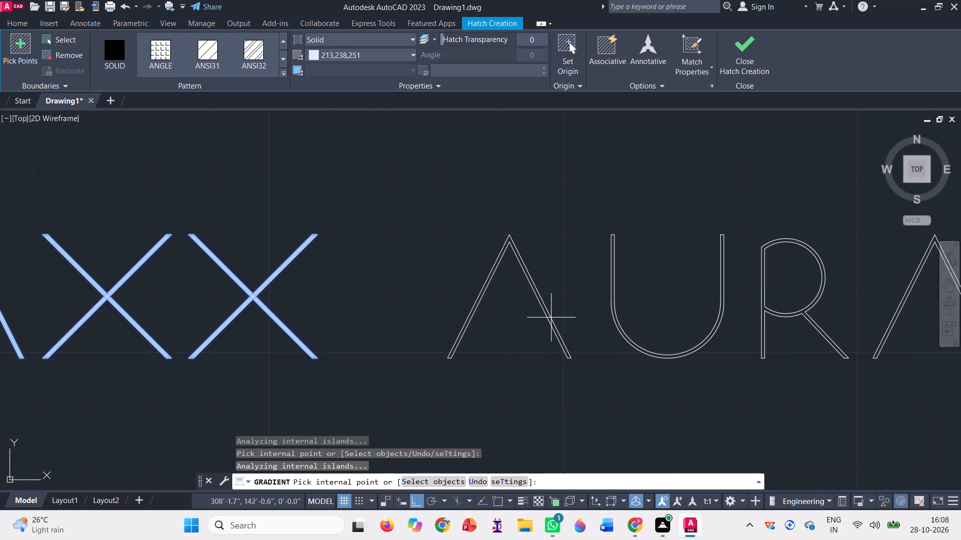
click(547, 315)
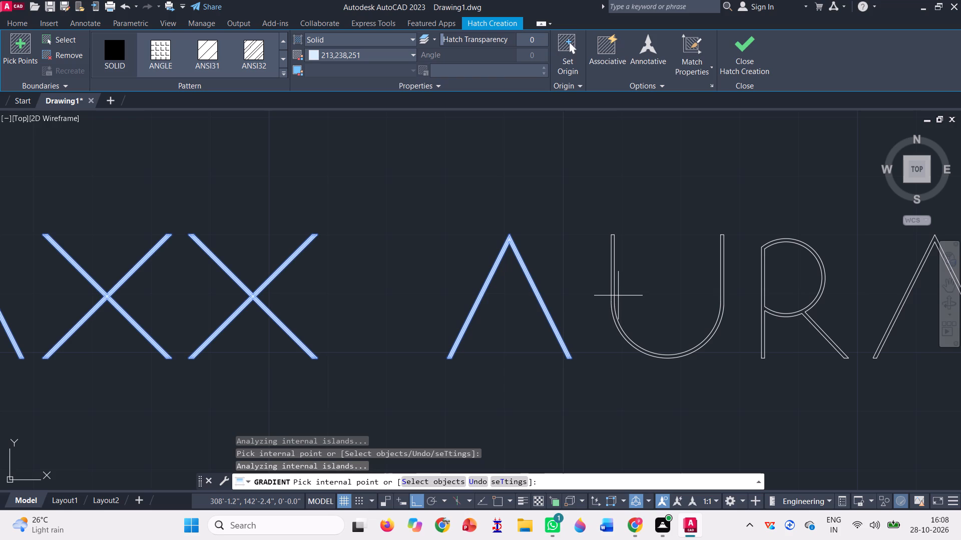
click(615, 291)
click(607, 287)
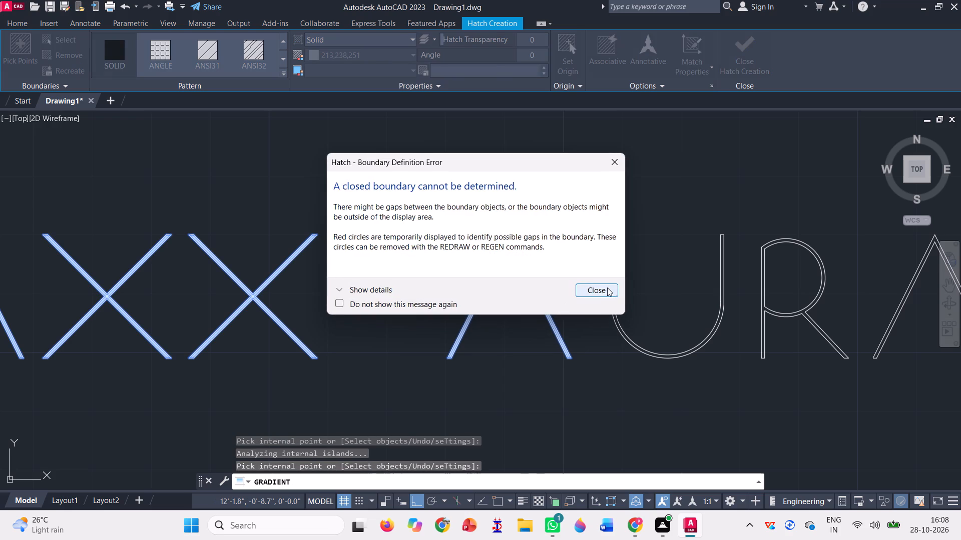
scroll(619, 304, up, 2)
click(612, 308)
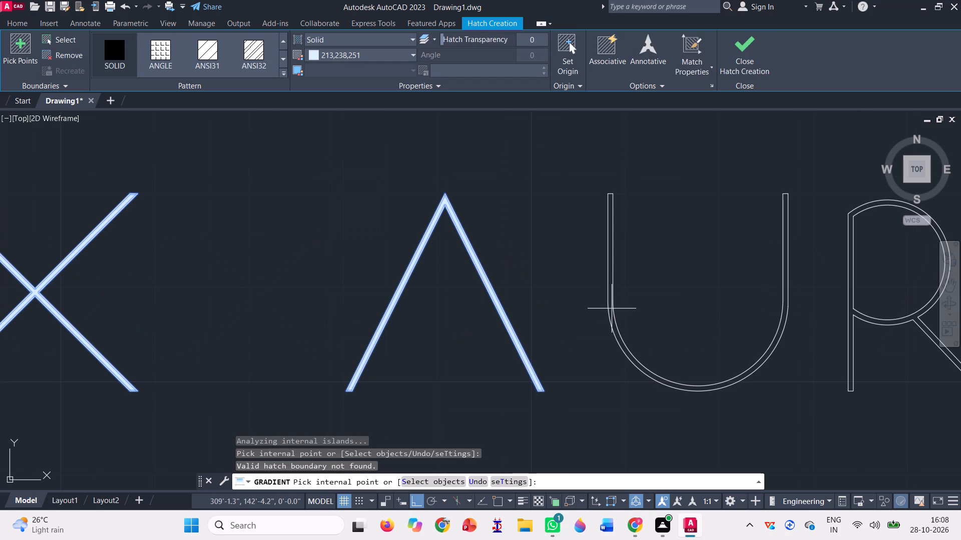
scroll(360, 339, down, 1)
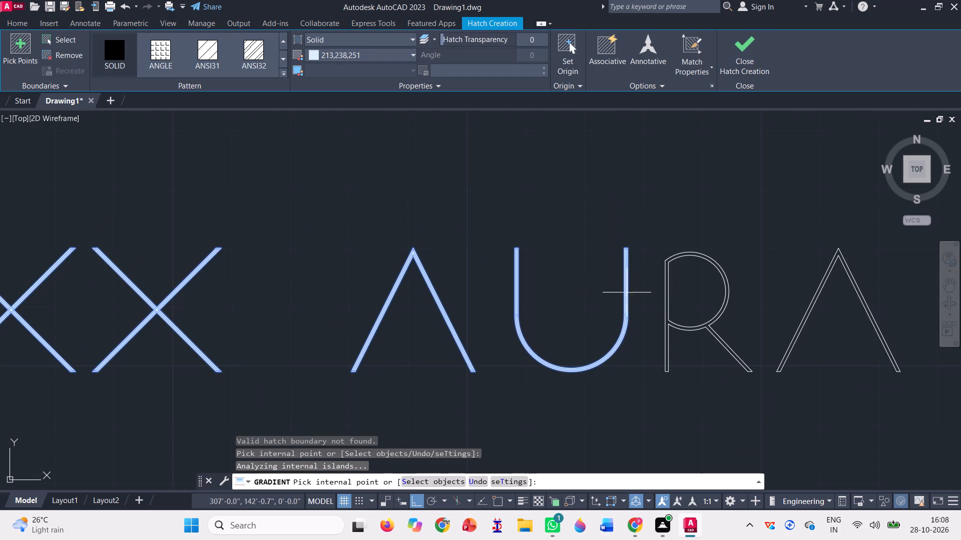
scroll(672, 319, up, 1)
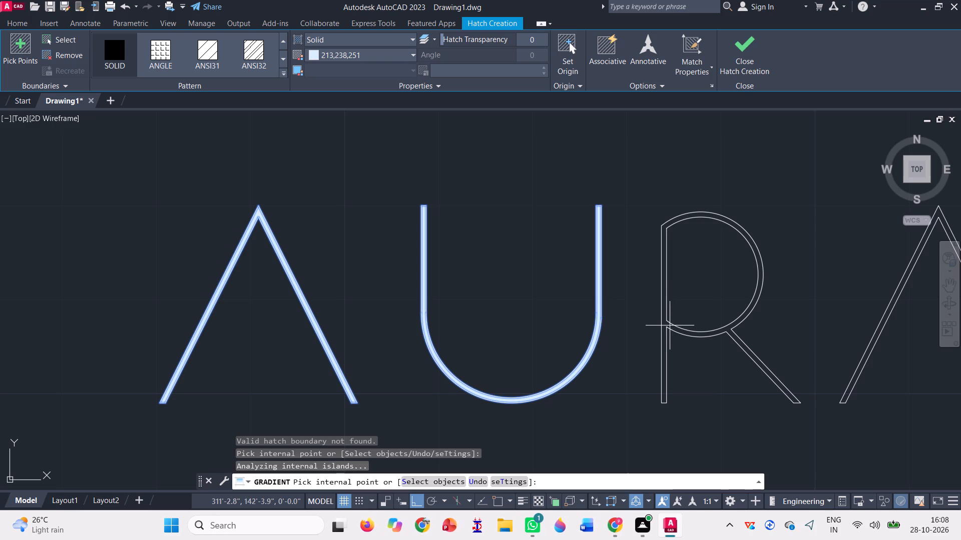
click(664, 323)
scroll(431, 339, down, 2)
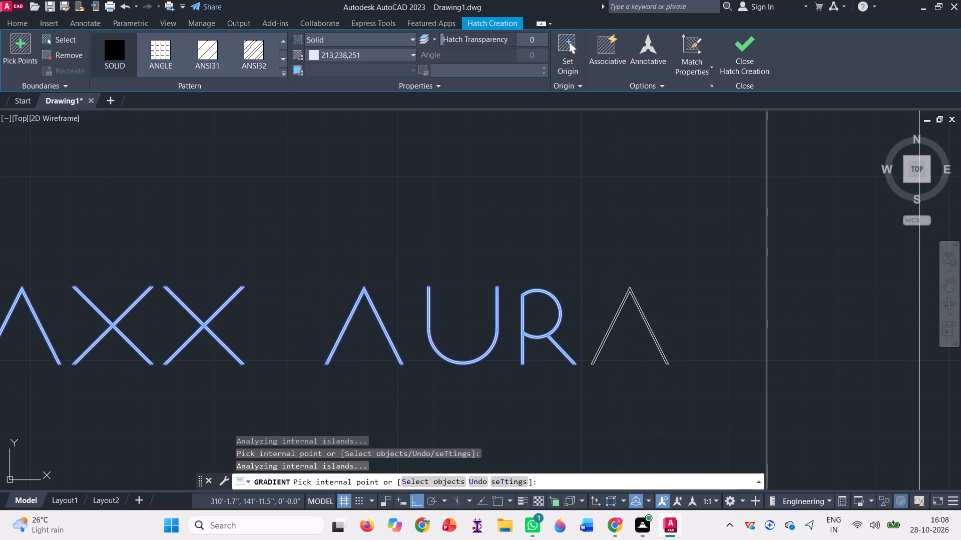
scroll(609, 330, up, 3)
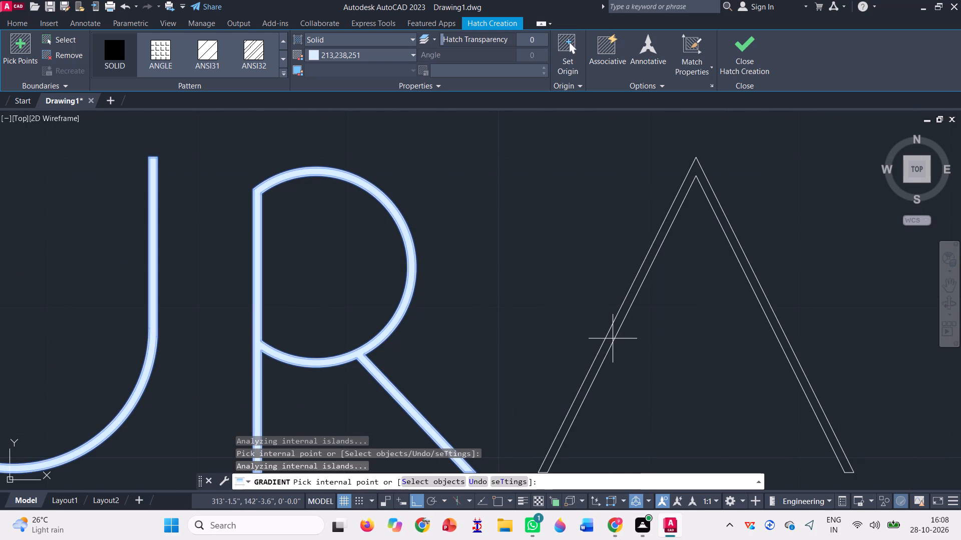
click(612, 336)
scroll(613, 336, down, 5)
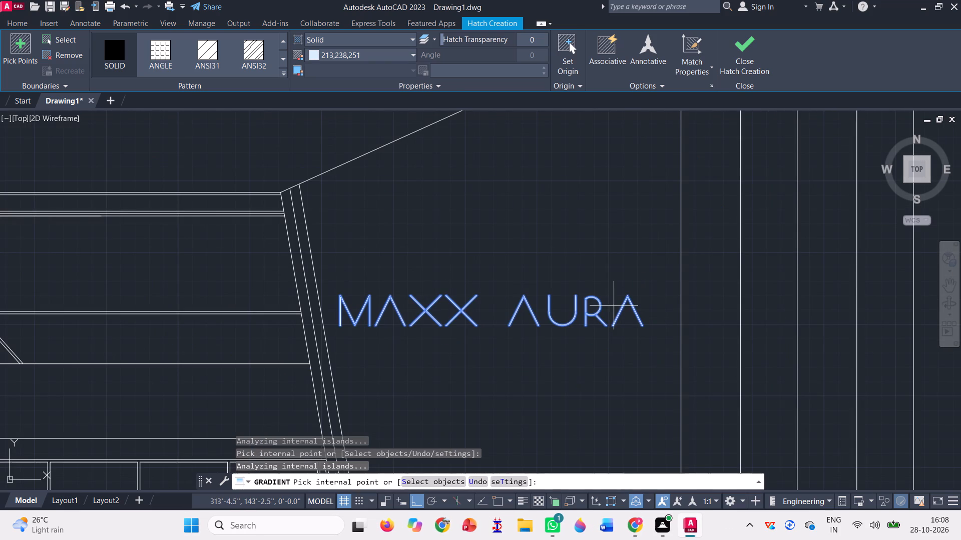
click(754, 57)
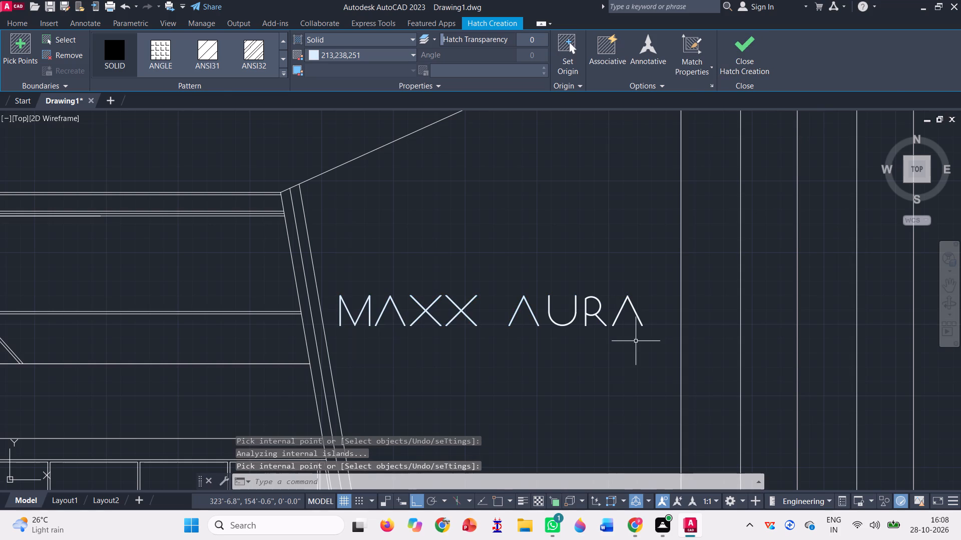
Move the MAXX AURA hatch from the outline elevation's lower outer base corner to the matching base corner of the coloured elevation.
scroll(551, 333, up, 3)
scroll(560, 290, up, 3)
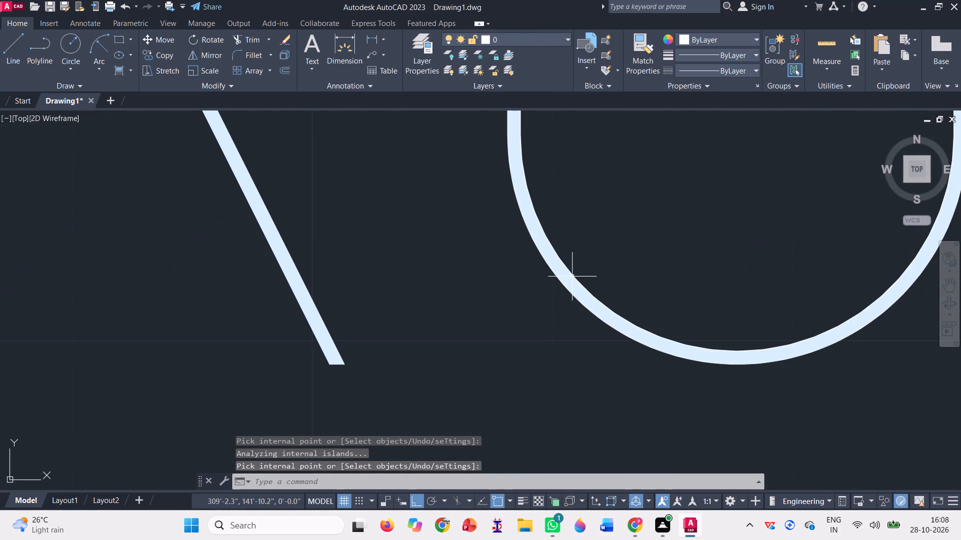
click(566, 274)
scroll(431, 325, down, 5)
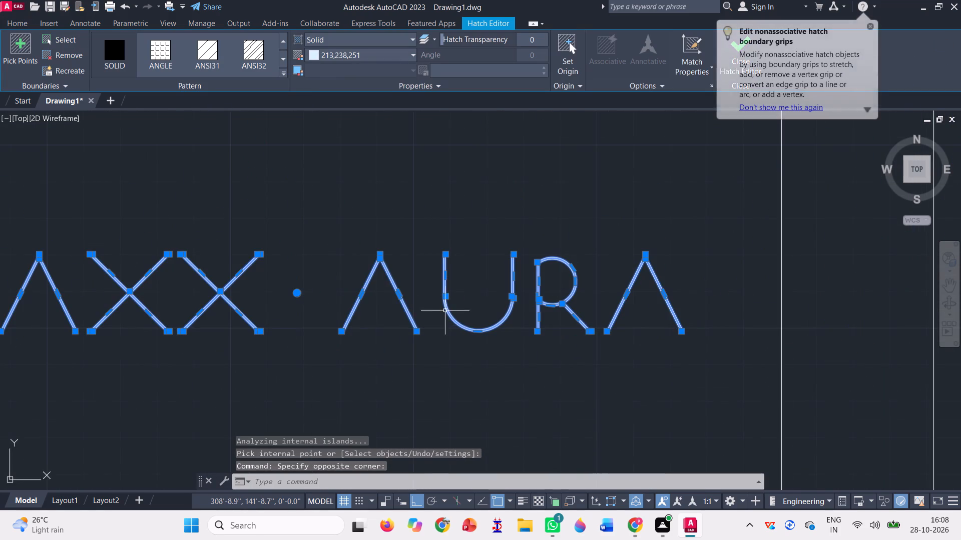
scroll(557, 269, down, 2)
text(m)
key(space)
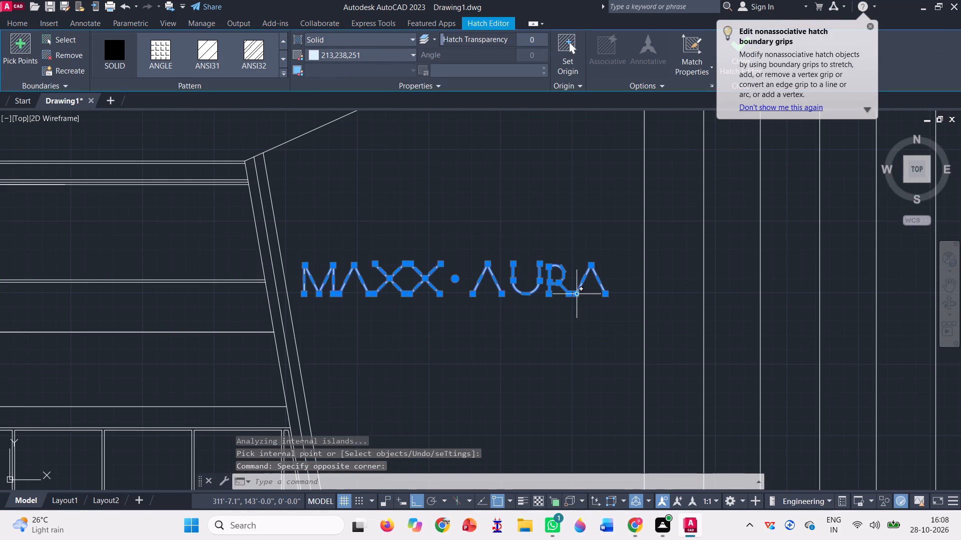
scroll(603, 299, up, 1)
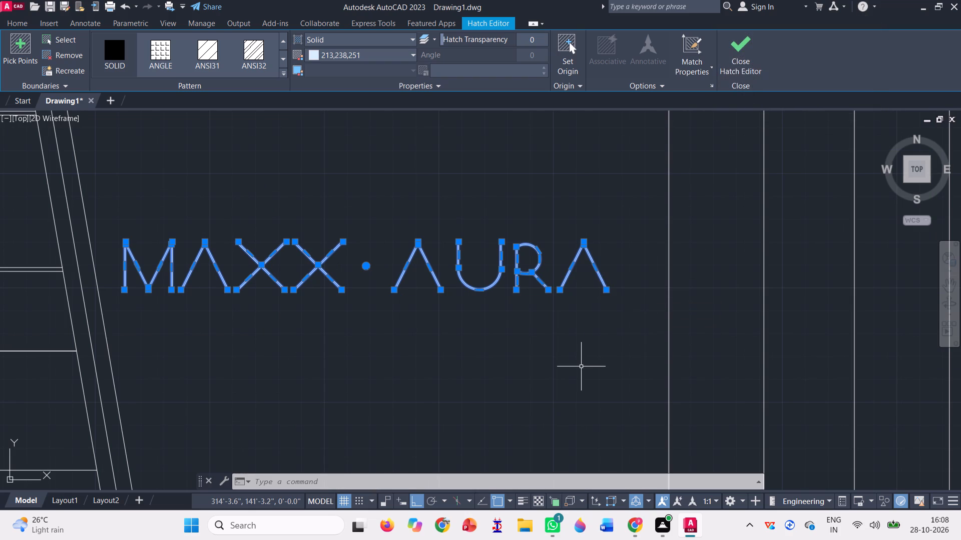
text(m)
key(space)
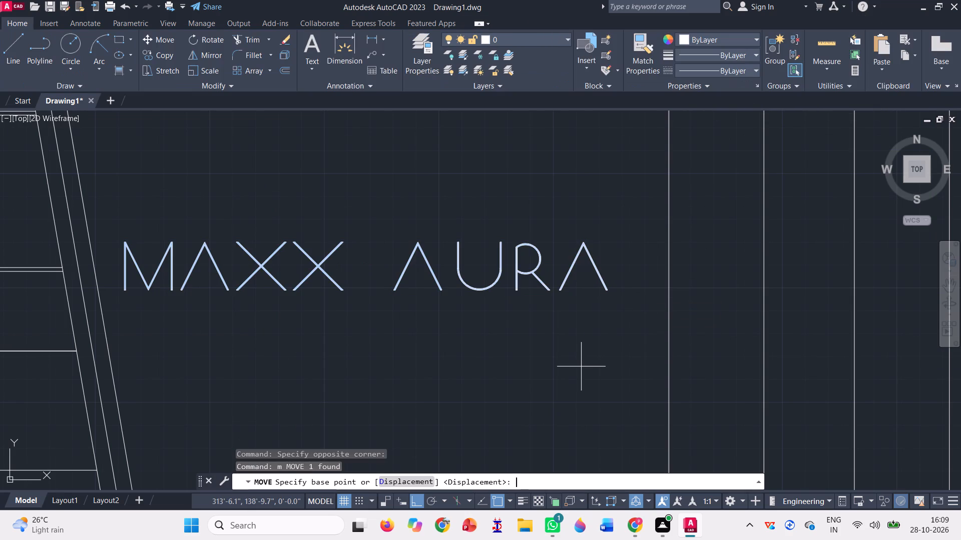
scroll(593, 308, down, 3)
scroll(633, 274, down, 2)
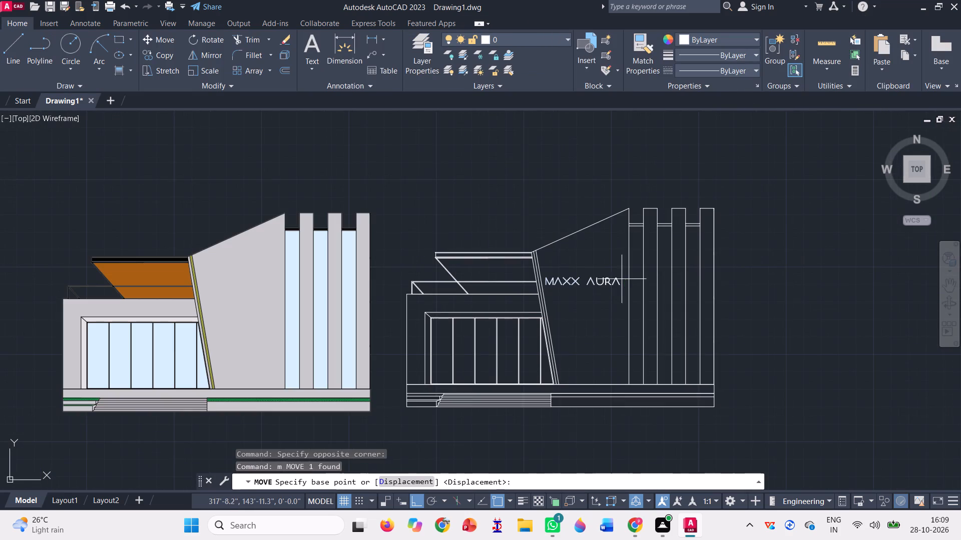
click(716, 403)
scroll(372, 412, up, 2)
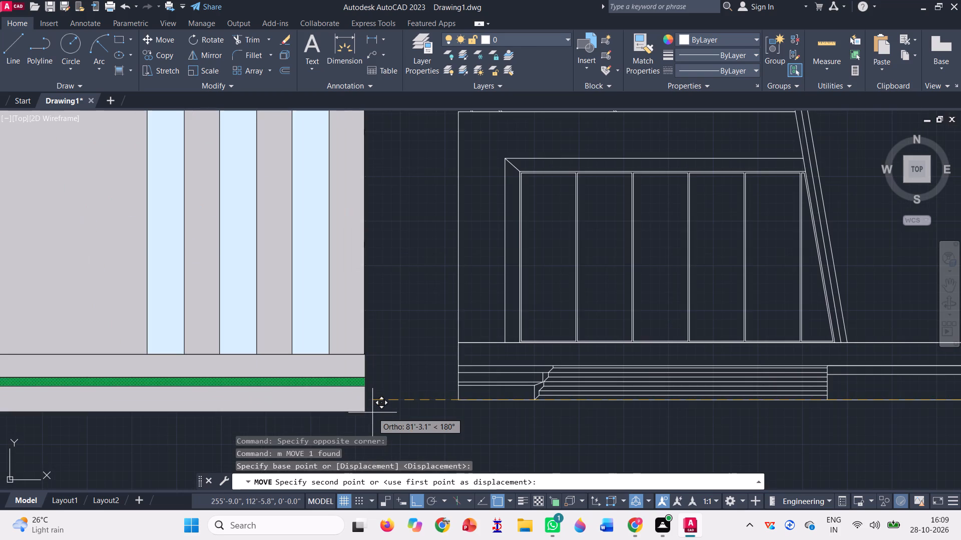
click(361, 412)
scroll(402, 410, down, 2)
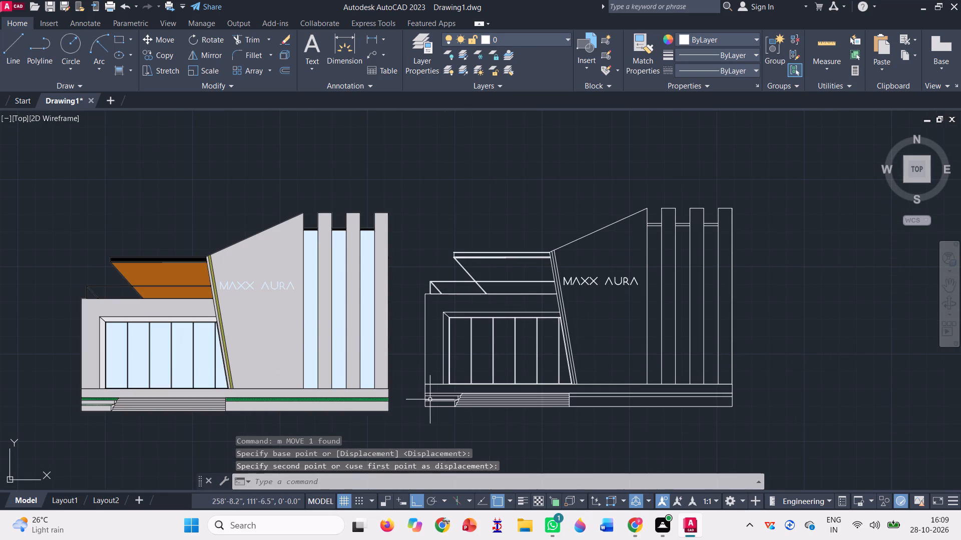
key(Escape)
Review the coloured and outline elevations side by side, checking the MAXX AURA lettering on both facades.
scroll(526, 315, down, 1)
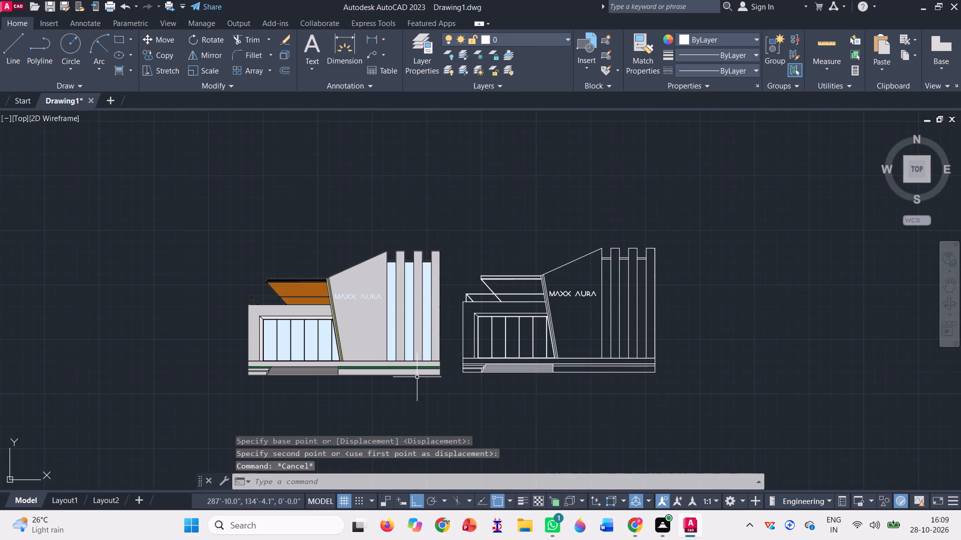
scroll(218, 383, up, 1)
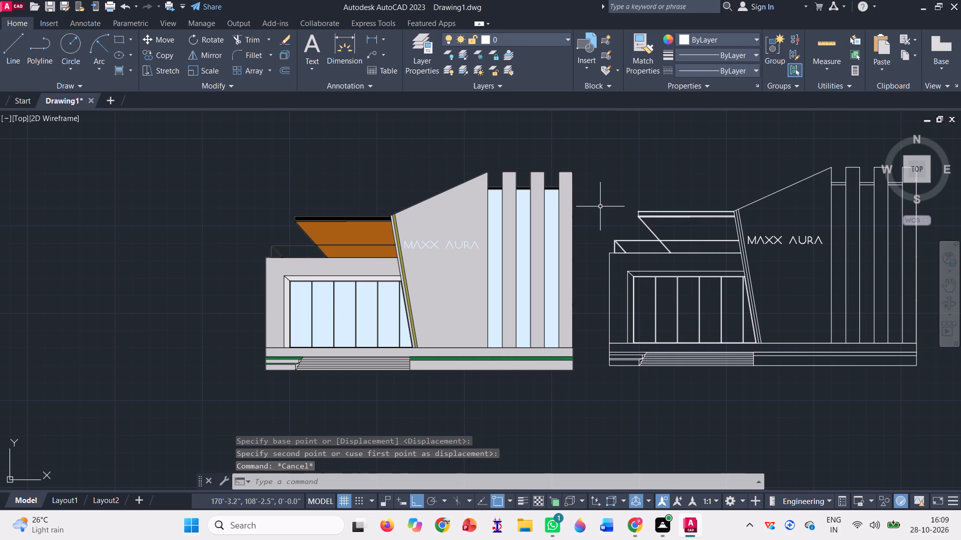
click(952, 282)
drag(611, 298, 611, 296)
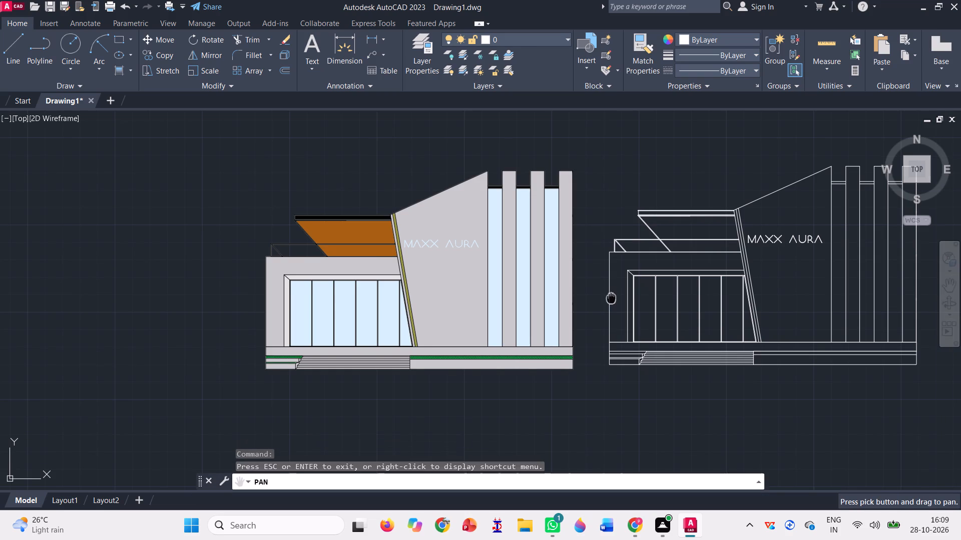
drag(611, 296, 518, 319)
scroll(504, 296, up, 1)
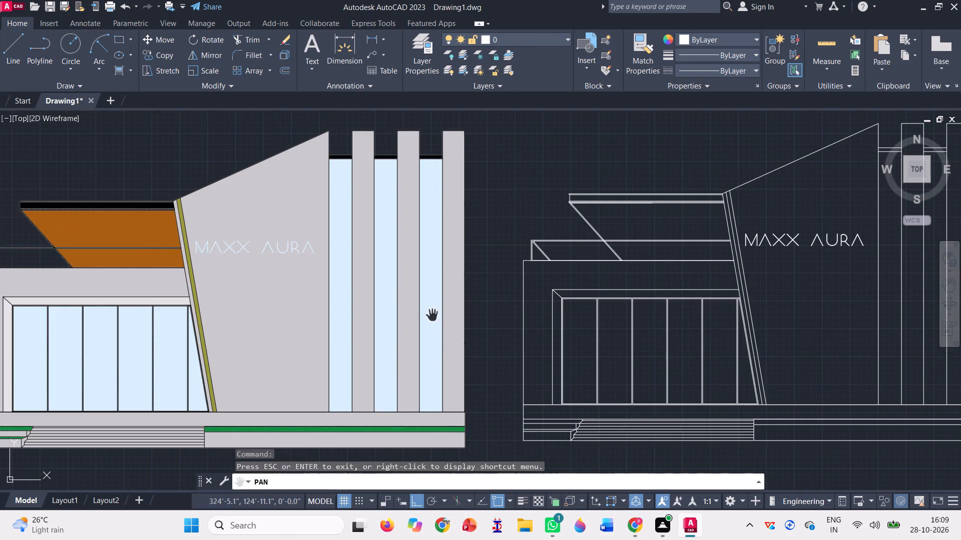
scroll(428, 311, down, 1)
key(Escape)
Turn off log file recording with the LOGFILEOFF command.
click(393, 465)
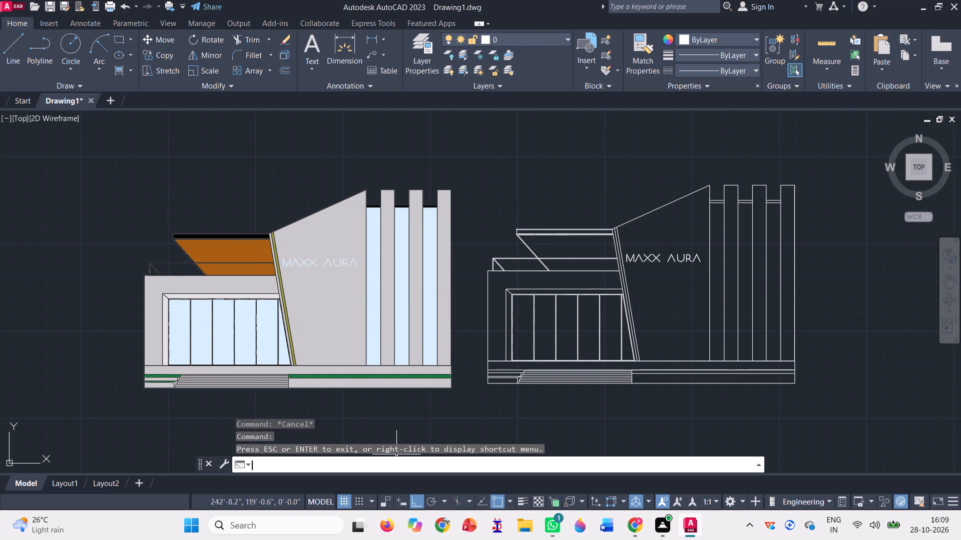
text(log)
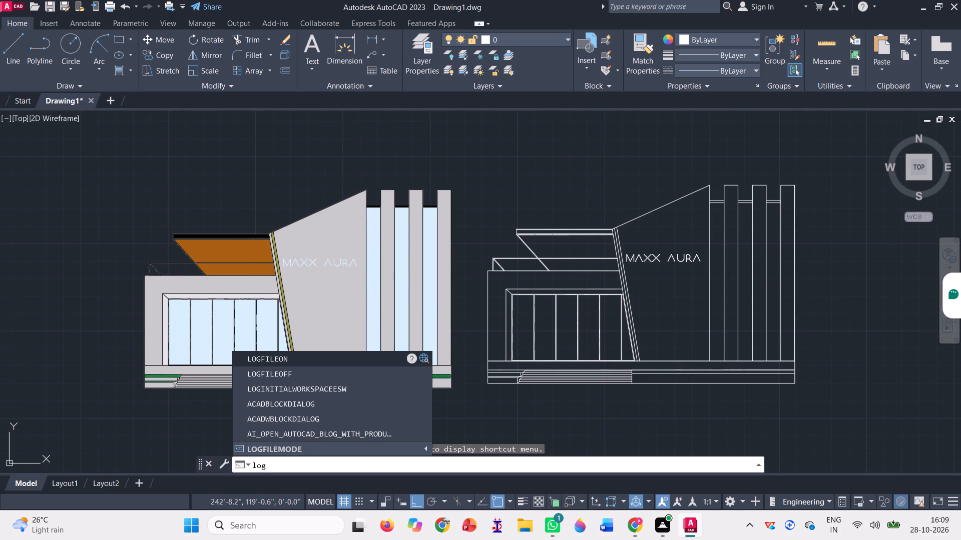
key(Down)
key(Return)
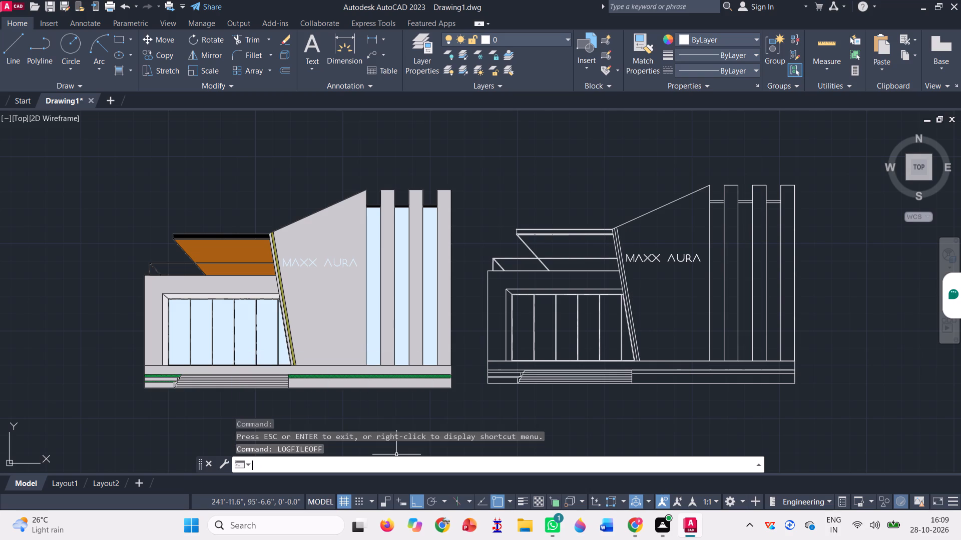
Save the drawing under the copied name MAXX AURA Wellness Club as an AutoCAD 2018 DWG in Documents.
key(ctrl+s)
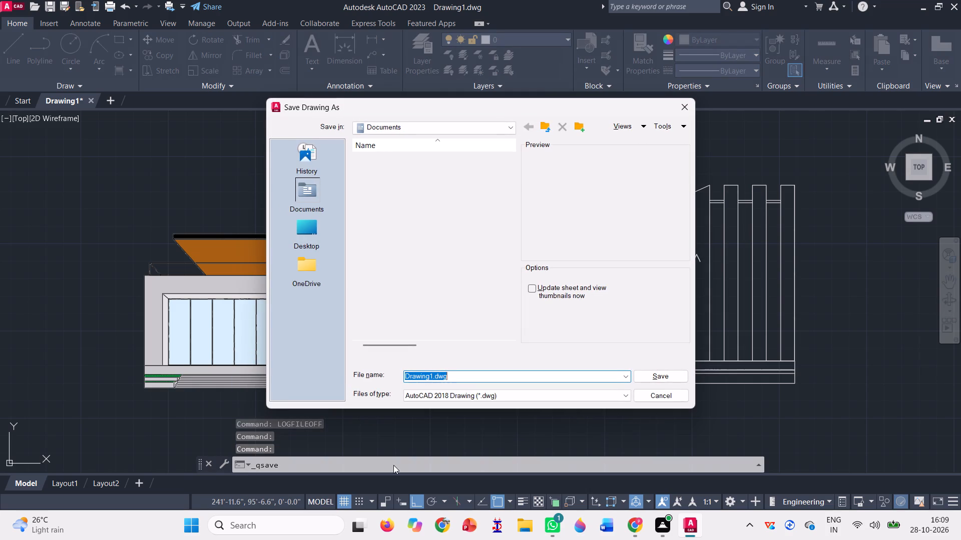
key(BackSpace)
key(ctrl+v)
key(Return)
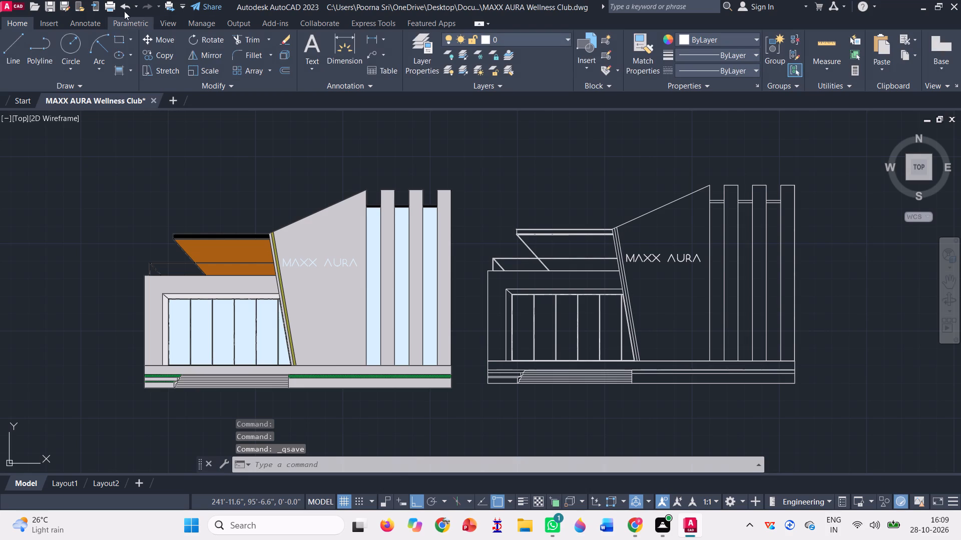
Plot the display in landscape on ISO A4 with AutoCAD PDF (Smallest File).pc3, saving it as MAXX AURA Wellness Club-Model.pdf in Documents.
click(110, 6)
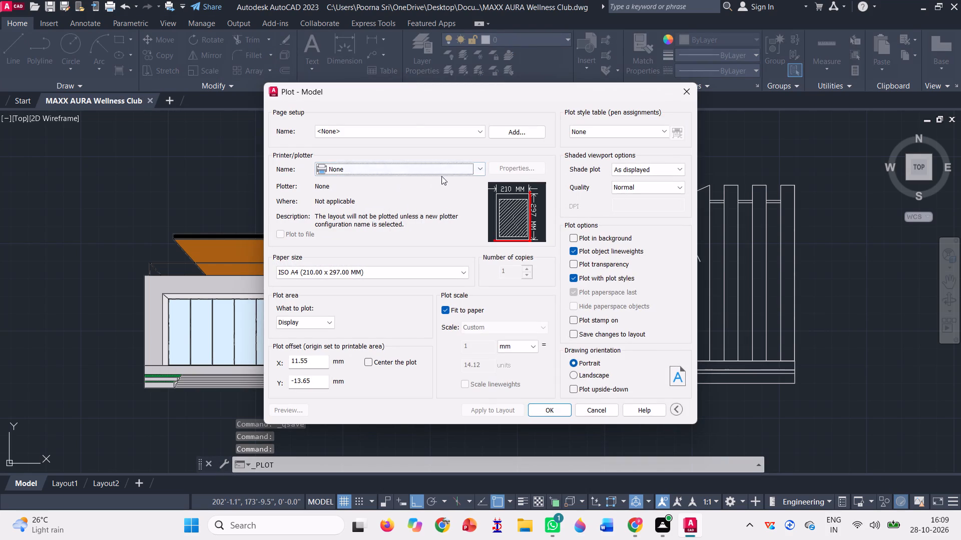
click(478, 169)
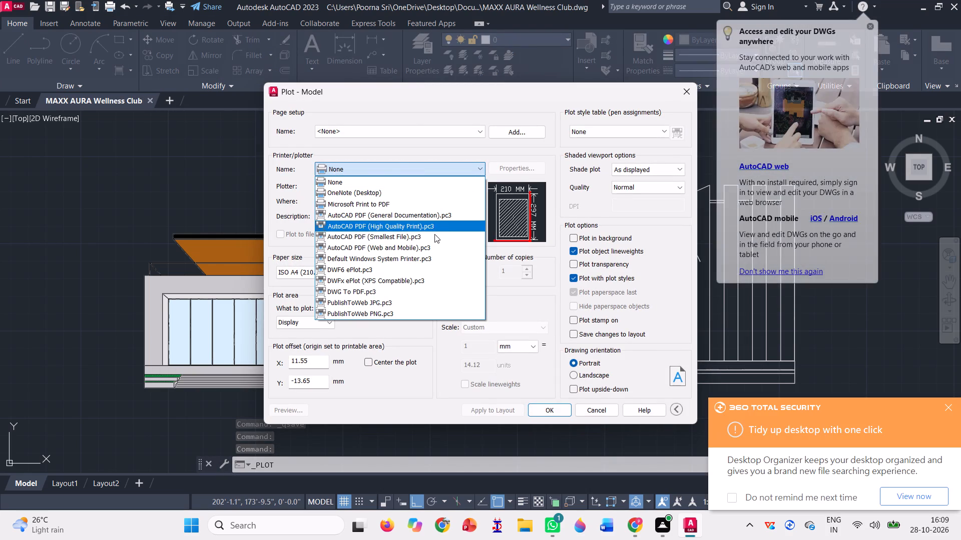
click(434, 234)
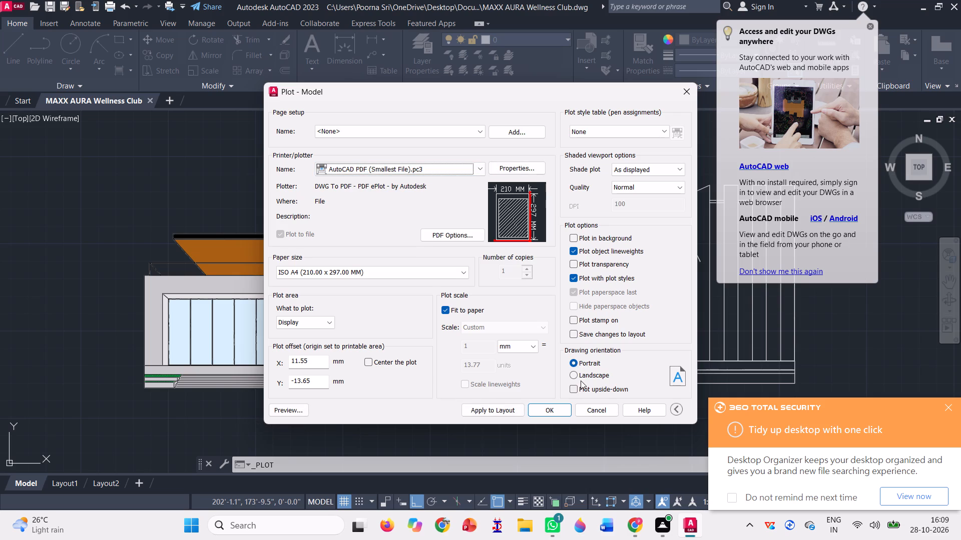
click(576, 374)
click(516, 407)
click(535, 410)
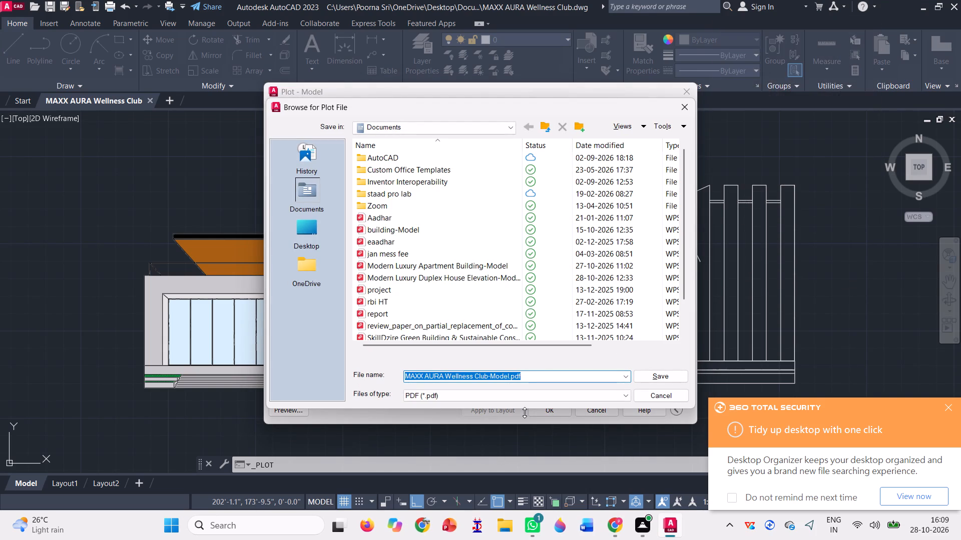
click(672, 379)
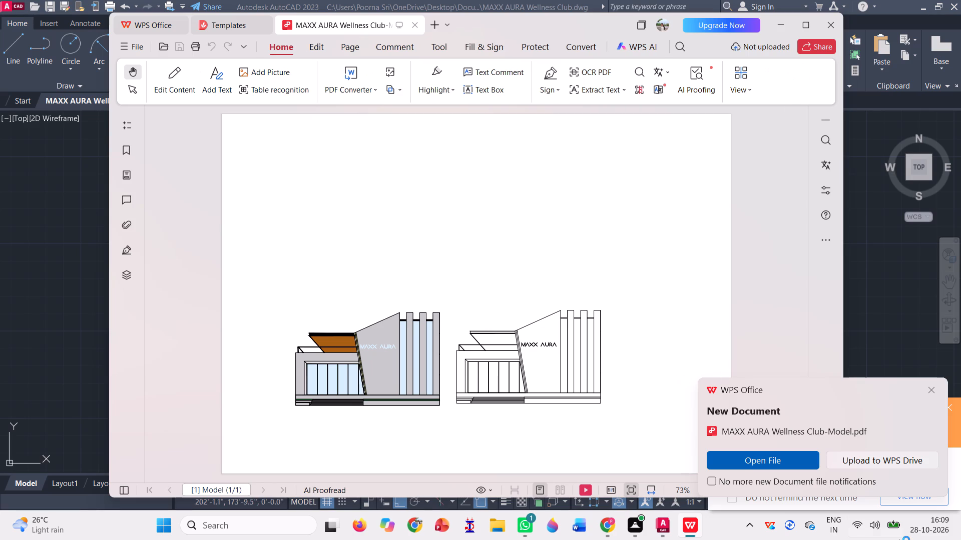
Close the plotted PDF in WPS Office and return to the drawing.
click(823, 27)
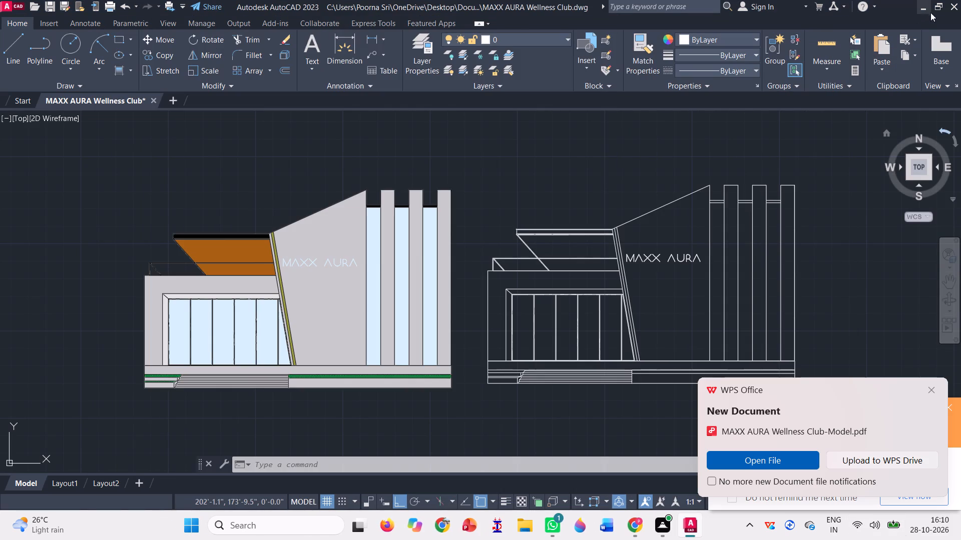